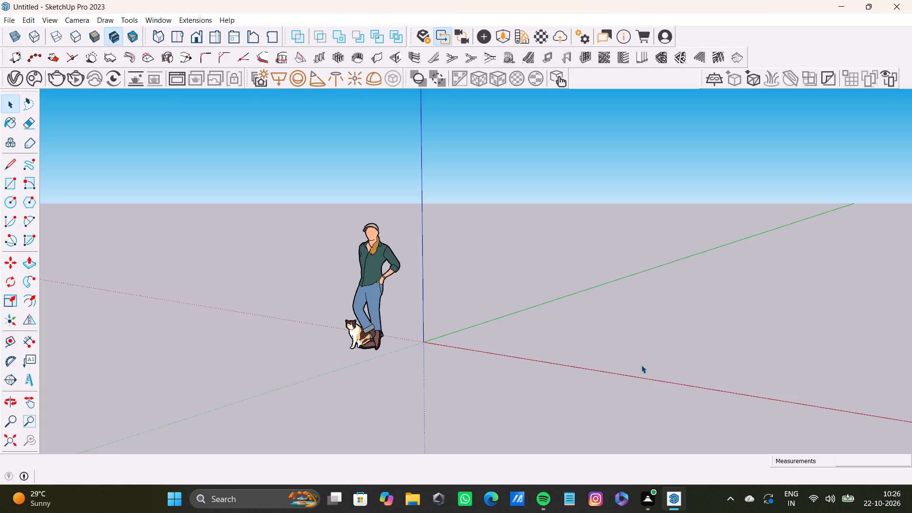
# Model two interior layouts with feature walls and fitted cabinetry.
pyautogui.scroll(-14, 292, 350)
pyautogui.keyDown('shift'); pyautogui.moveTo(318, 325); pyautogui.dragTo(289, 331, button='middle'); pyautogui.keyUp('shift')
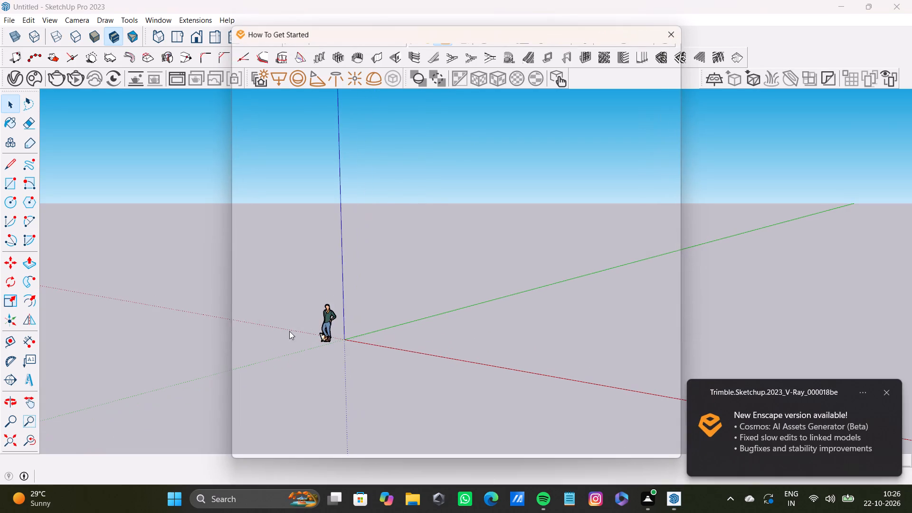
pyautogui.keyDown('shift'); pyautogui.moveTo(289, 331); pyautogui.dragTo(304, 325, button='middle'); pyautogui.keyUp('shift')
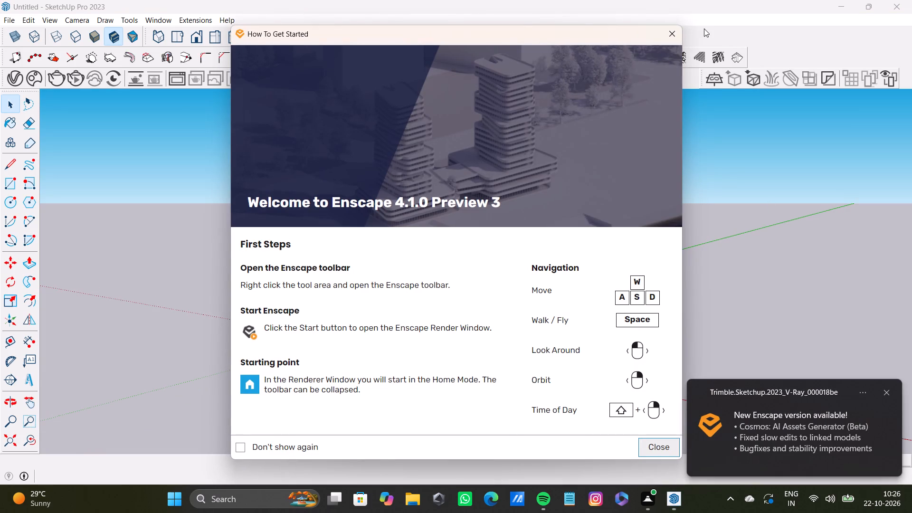
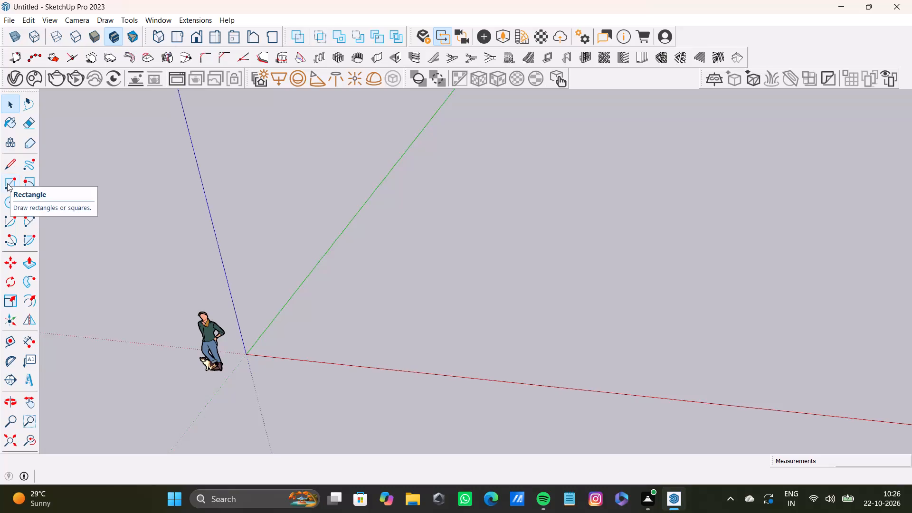
# Draw a ground-plane rectangle from the origin, about 38' 2" along the red axis by 12' 1" along the green axis.
pyautogui.click(7, 183)
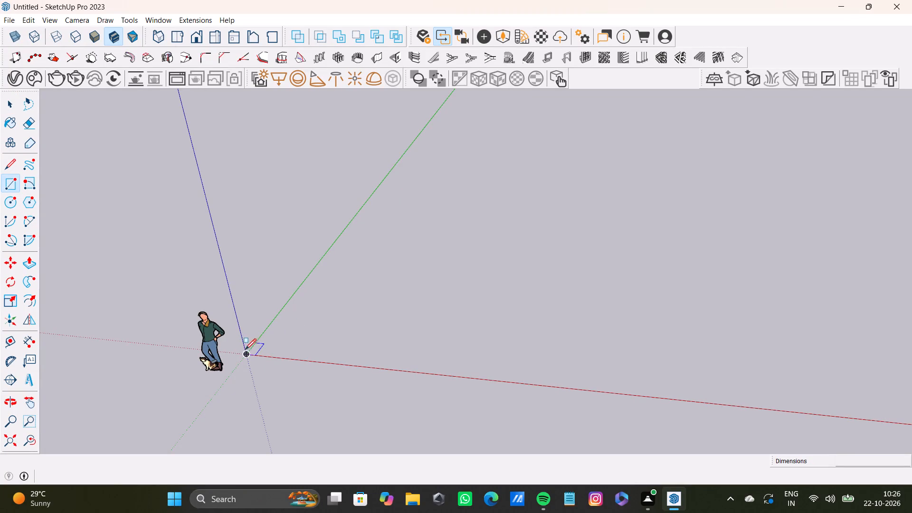
pyautogui.moveTo(247, 353); pyautogui.dragTo(253, 347)
pyautogui.scroll(-6, 525, 293)
pyautogui.keyDown('shift'); pyautogui.moveTo(561, 285); pyautogui.dragTo(340, 274, button='middle'); pyautogui.keyUp('shift')
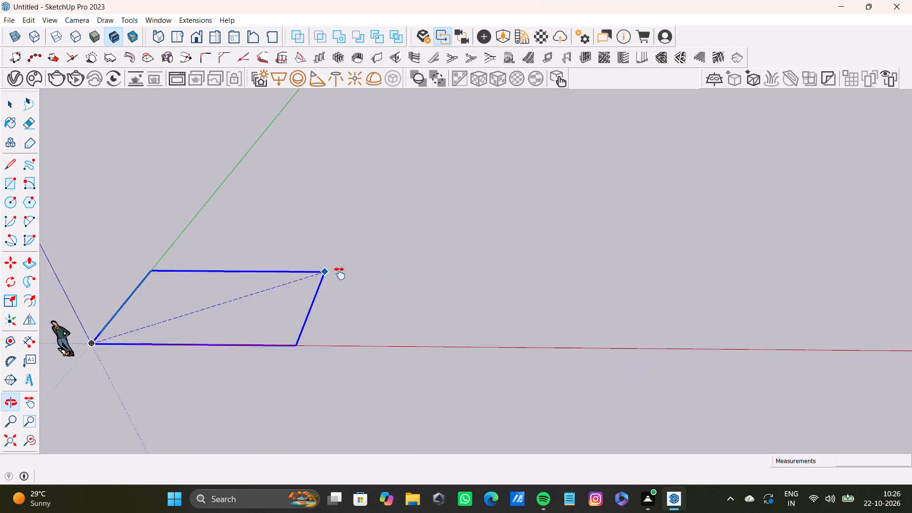
pyautogui.keyDown('shift'); pyautogui.moveTo(340, 274); pyautogui.dragTo(351, 285, button='middle'); pyautogui.keyUp('shift')
pyautogui.click(431, 273)
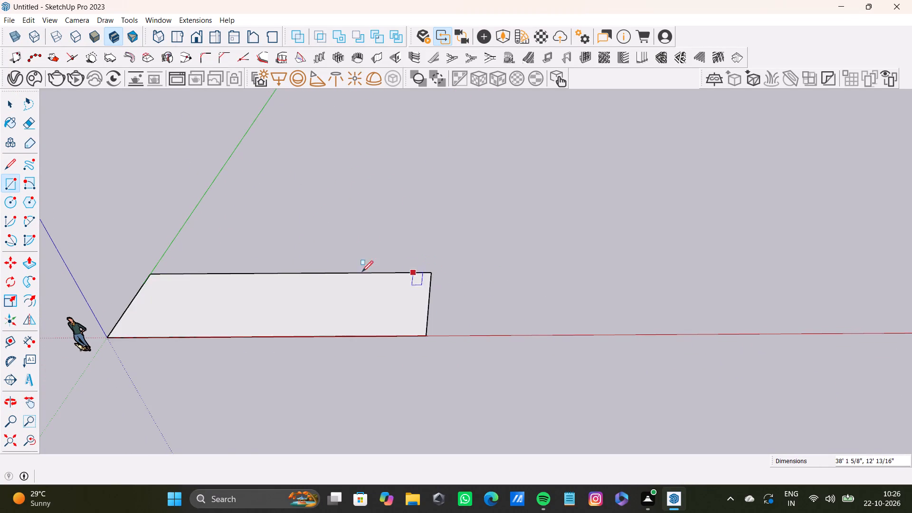
pyautogui.scroll(-6, 323, 271)
pyautogui.keyDown('shift'); pyautogui.moveTo(321, 272); pyautogui.dragTo(314, 311, button='middle'); pyautogui.keyUp('shift')
pyautogui.press('space')
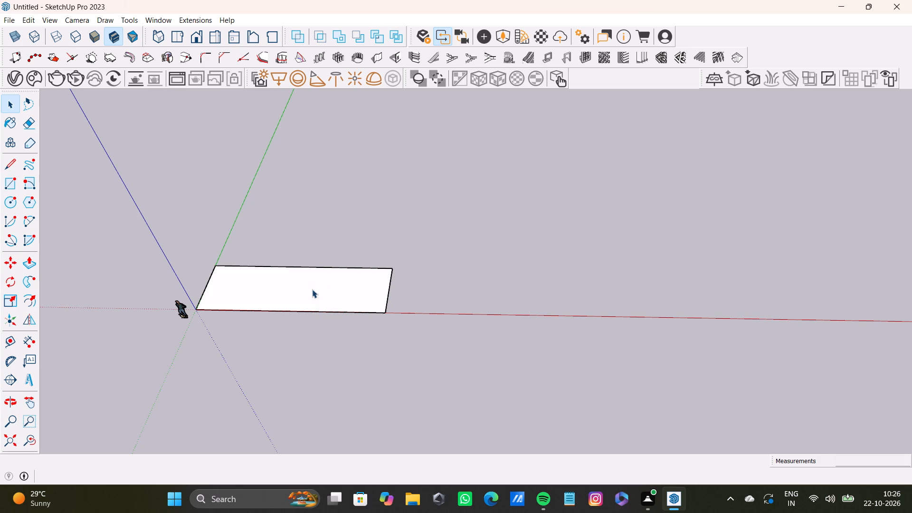
# Push/Pull the rectangle's face upward into a thin slab.
pyautogui.click(338, 281)
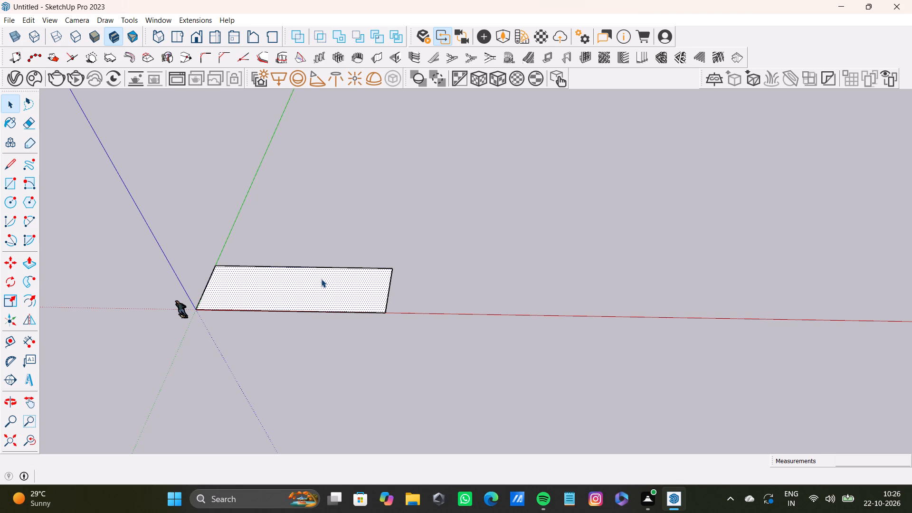
pyautogui.press('p')
pyautogui.moveTo(343, 294); pyautogui.dragTo(343, 294)
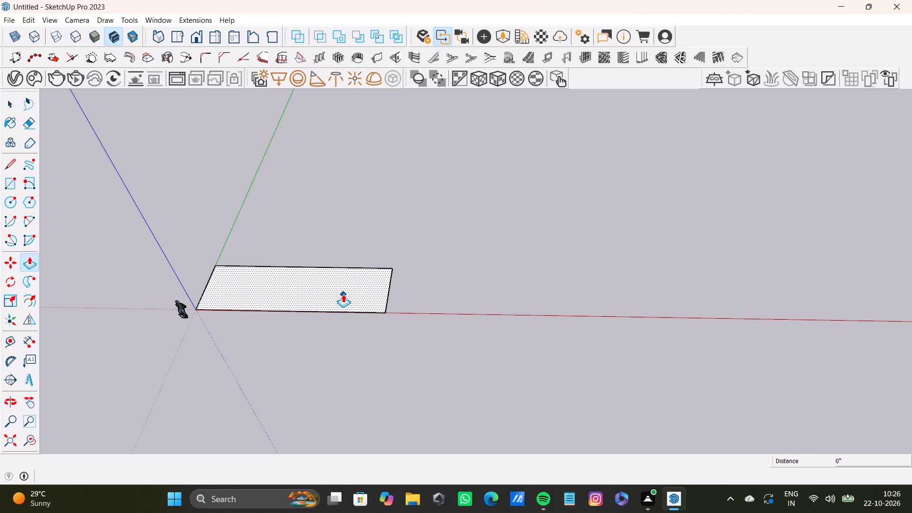
pyautogui.moveTo(343, 294); pyautogui.dragTo(343, 290)
pyautogui.press('space')
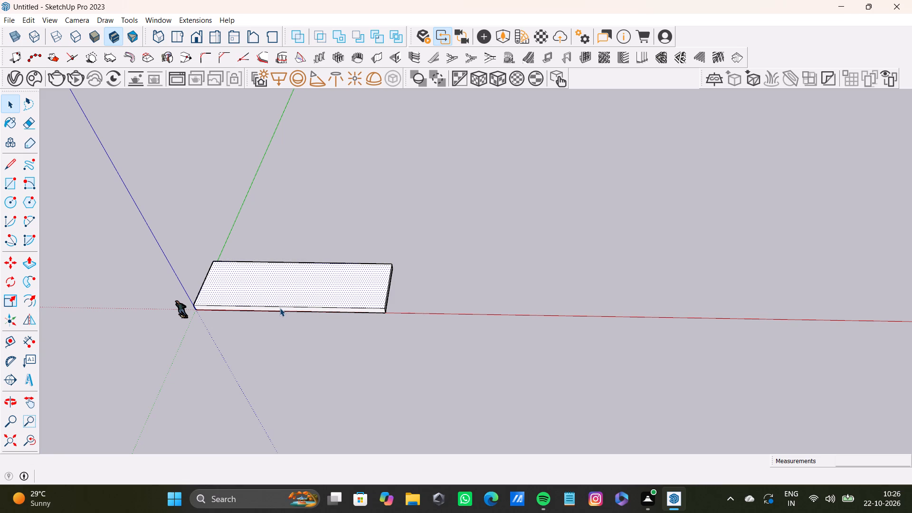
# Select the slab's top and all four side faces with their edges and make them into a group.
pyautogui.scroll(11, 275, 316)
pyautogui.doubleClick(261, 268)
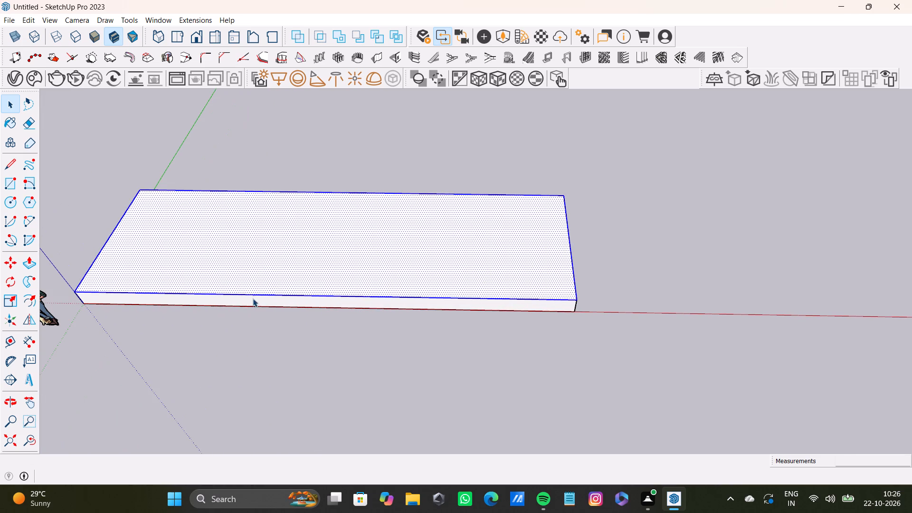
pyautogui.doubleClick(253, 299)
pyautogui.keyDown('shift'); pyautogui.doubleClick(255, 273); pyautogui.keyUp('shift')
pyautogui.scroll(-4, 395, 341)
pyautogui.moveTo(405, 329); pyautogui.dragTo(148, 299, button='middle')
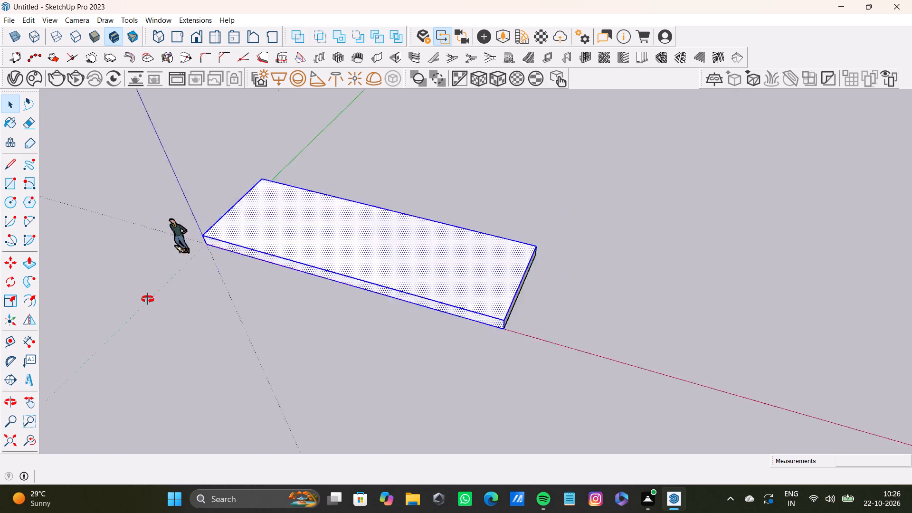
pyautogui.moveTo(148, 299); pyautogui.dragTo(141, 295, button='middle')
pyautogui.keyDown('shift'); pyautogui.scroll(5, 404, 298); pyautogui.keyUp('shift')
pyautogui.keyDown('shift'); pyautogui.doubleClick(484, 324); pyautogui.keyUp('shift')
pyautogui.keyDown('shift'); pyautogui.scroll(-3, 485, 322); pyautogui.keyUp('shift')
pyautogui.moveTo(447, 317); pyautogui.dragTo(195, 303, button='middle')
pyautogui.keyDown('shift'); pyautogui.scroll(4, 465, 314); pyautogui.keyUp('shift')
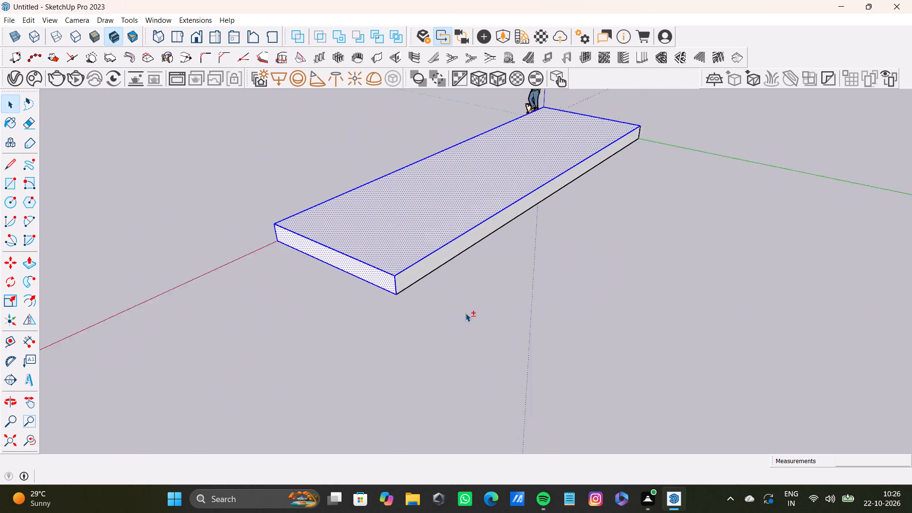
pyautogui.keyDown('shift'); pyautogui.scroll(1, 465, 313); pyautogui.keyUp('shift')
pyautogui.keyDown('shift'); pyautogui.doubleClick(408, 271); pyautogui.keyUp('shift')
pyautogui.keyDown('shift'); pyautogui.scroll(-5, 407, 270); pyautogui.keyUp('shift')
pyautogui.moveTo(438, 271); pyautogui.dragTo(4, 253, button='middle')
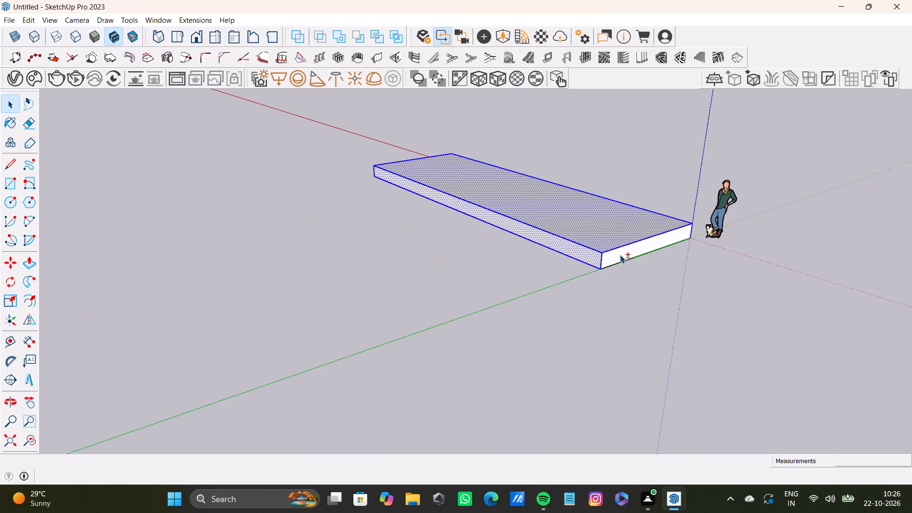
pyautogui.keyDown('shift'); pyautogui.doubleClick(619, 254); pyautogui.keyUp('shift')
pyautogui.scroll(-5, 454, 259)
pyautogui.moveTo(418, 265); pyautogui.dragTo(826, 256, button='middle')
pyautogui.scroll(-4, 339, 222)
pyautogui.moveTo(337, 237); pyautogui.dragTo(619, 278, button='middle')
pyautogui.scroll(-3, 424, 308)
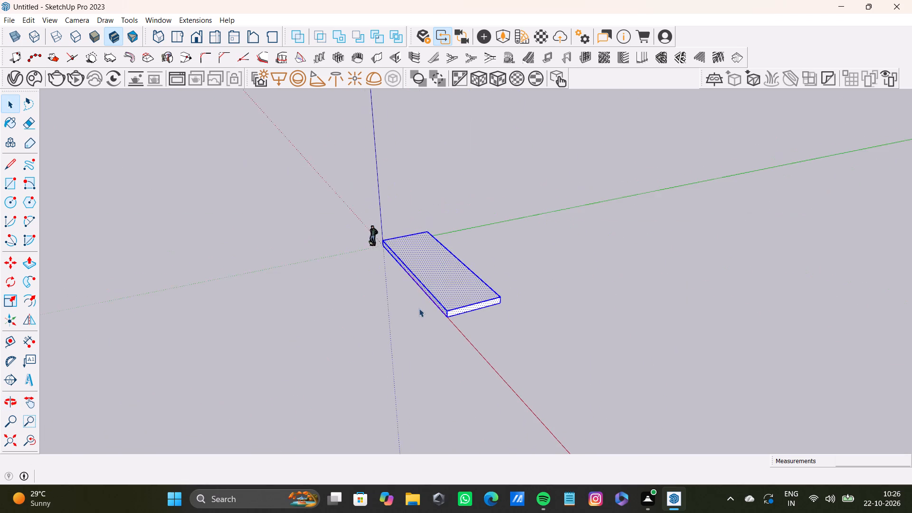
pyautogui.moveTo(416, 308); pyautogui.dragTo(592, 318, button='middle')
pyautogui.scroll(-4, 406, 264)
pyautogui.keyDown('shift'); pyautogui.moveTo(402, 266); pyautogui.dragTo(527, 341, button='middle'); pyautogui.keyUp('shift')
pyautogui.rightClick(436, 316)
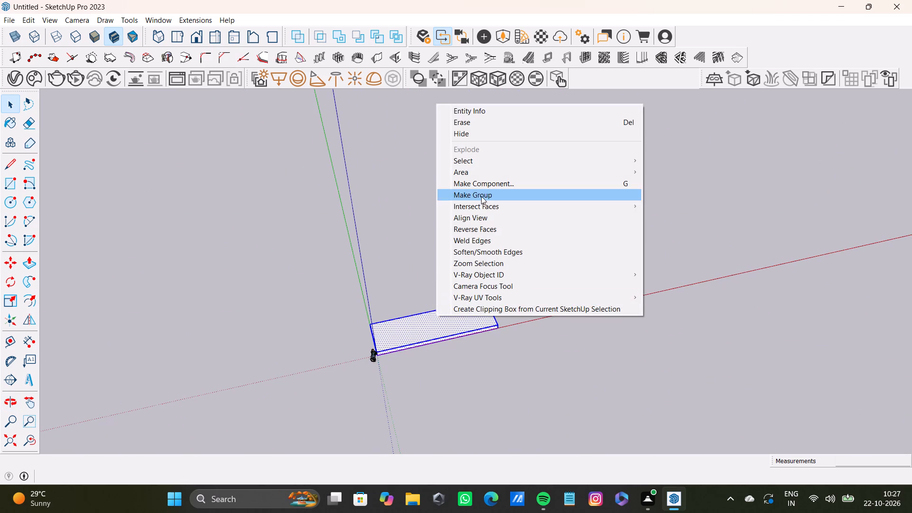
pyautogui.click(484, 197)
# Uncover the desktop, open the image 3 - 17th.jpeg from the pdfs folder in a narrowed viewer window, and close the folder.
pyautogui.click(864, 7)
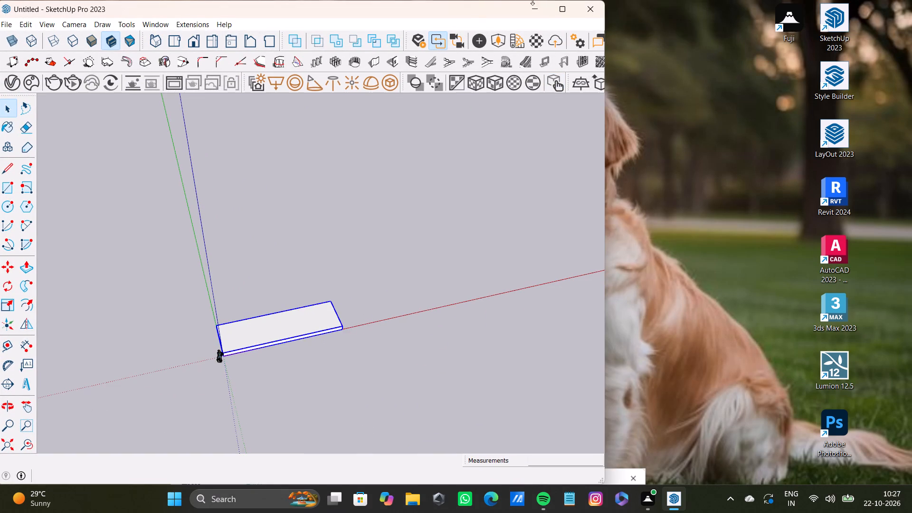
pyautogui.moveTo(475, 8); pyautogui.dragTo(455, 413)
pyautogui.click(161, 75)
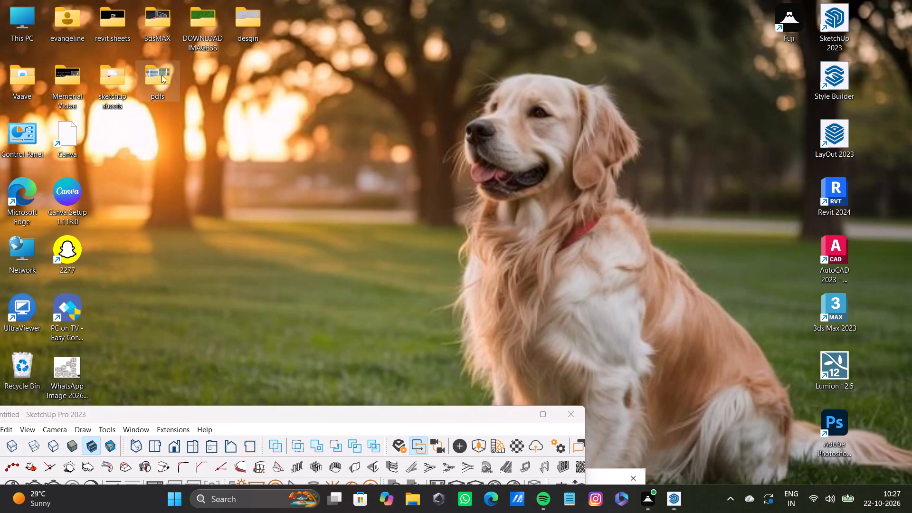
pyautogui.doubleClick(161, 75)
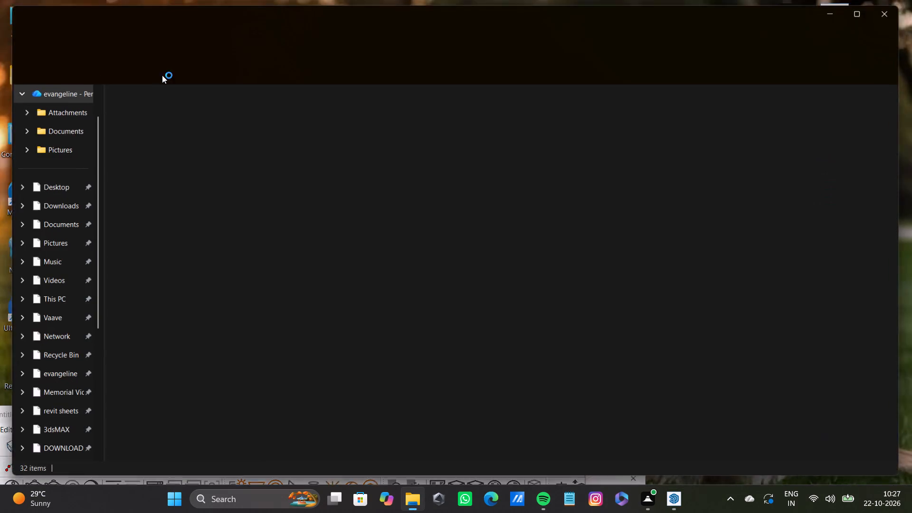
pyautogui.scroll(-2, 508, 281)
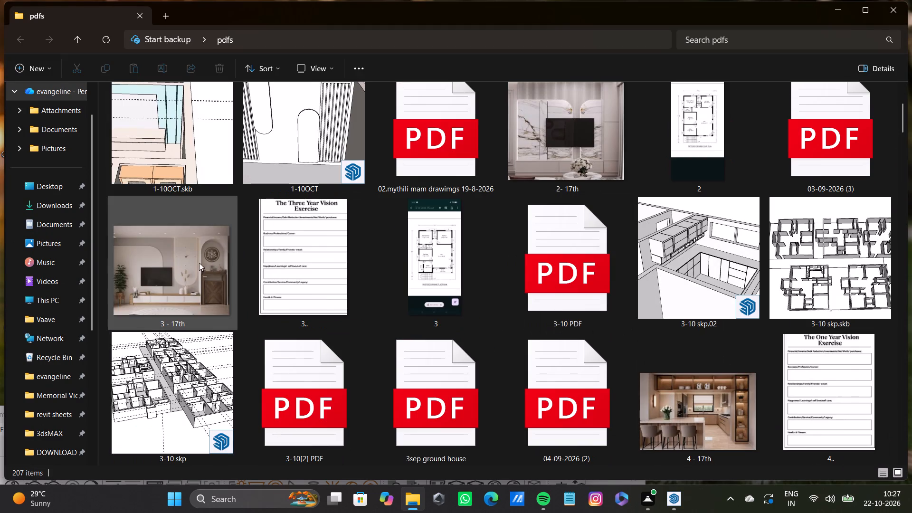
pyautogui.click(190, 273)
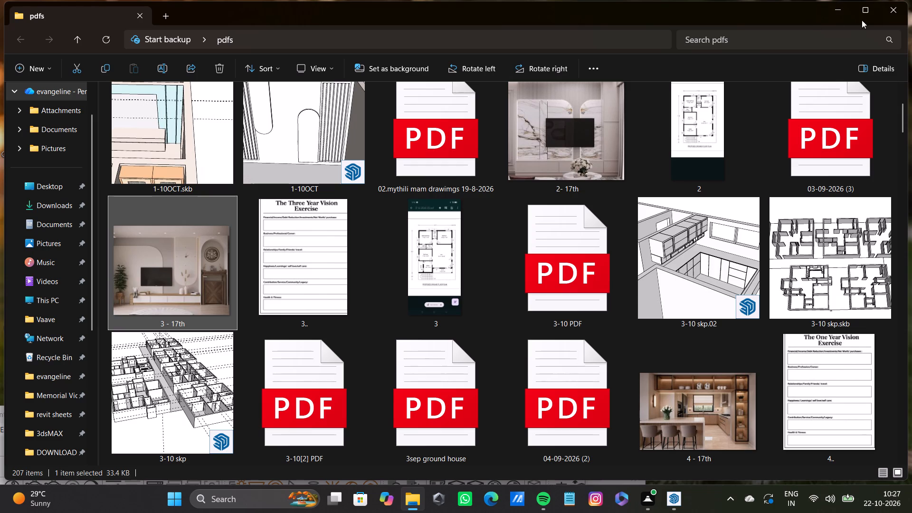
pyautogui.doubleClick(141, 252)
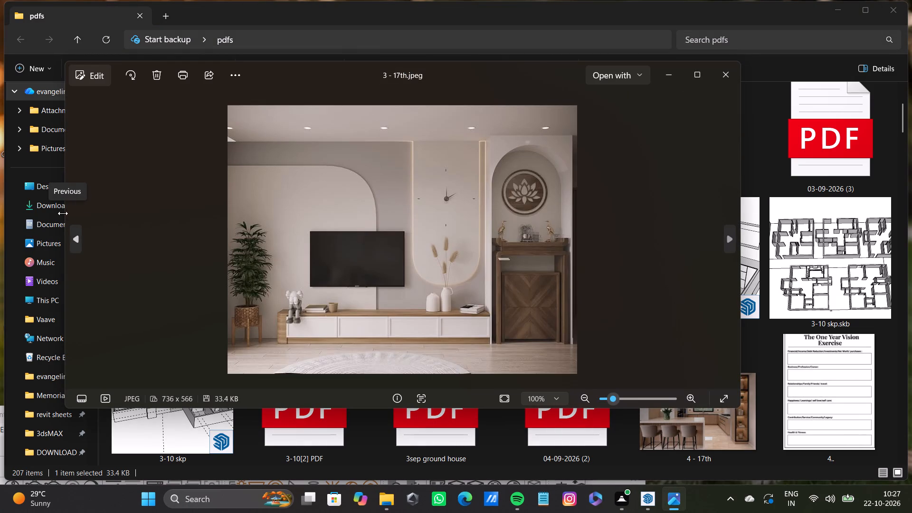
pyautogui.moveTo(64, 217); pyautogui.dragTo(77, 217)
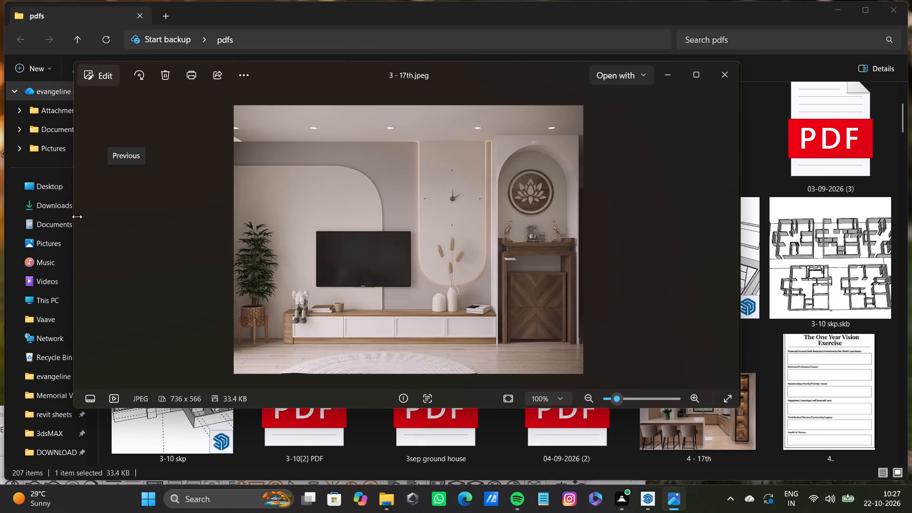
pyautogui.moveTo(77, 217); pyautogui.dragTo(389, 221)
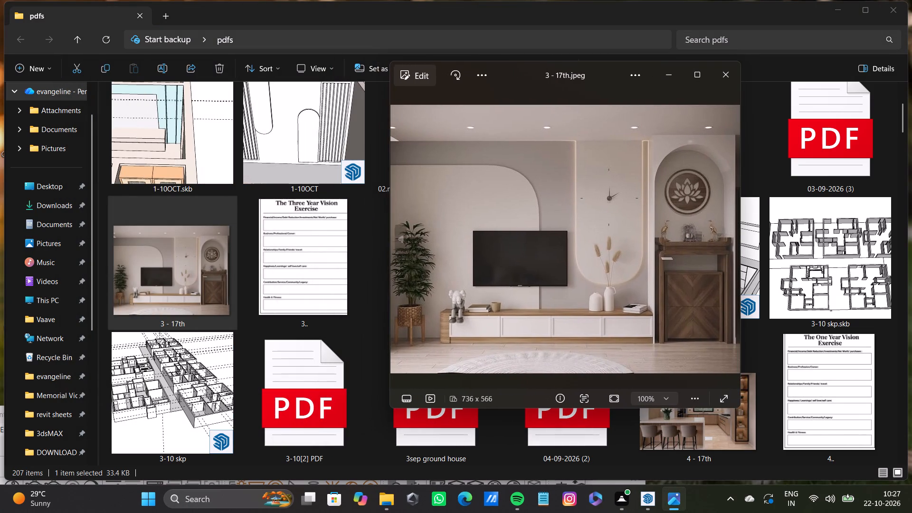
pyautogui.click(890, 9)
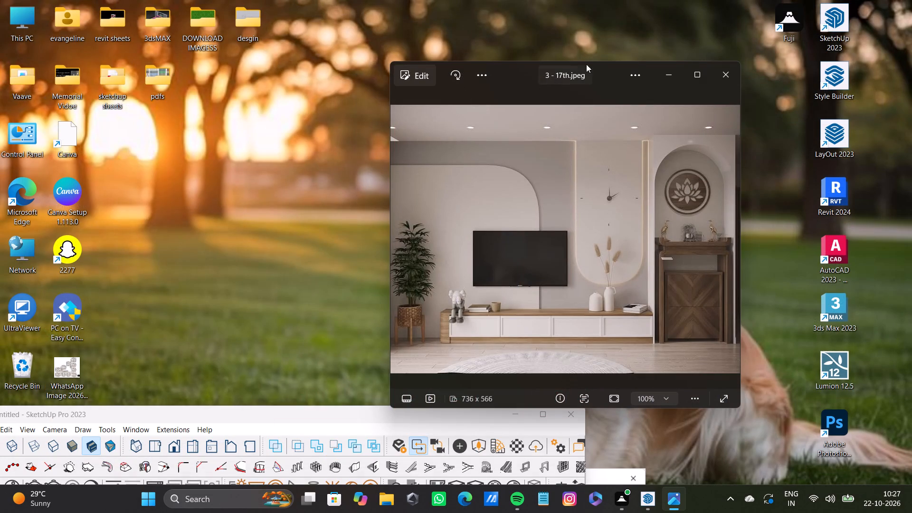
# Place the reference image's viewer window at full height along the right side of the screen.
pyautogui.moveTo(589, 68); pyautogui.dragTo(723, 92)
pyautogui.click(826, 99)
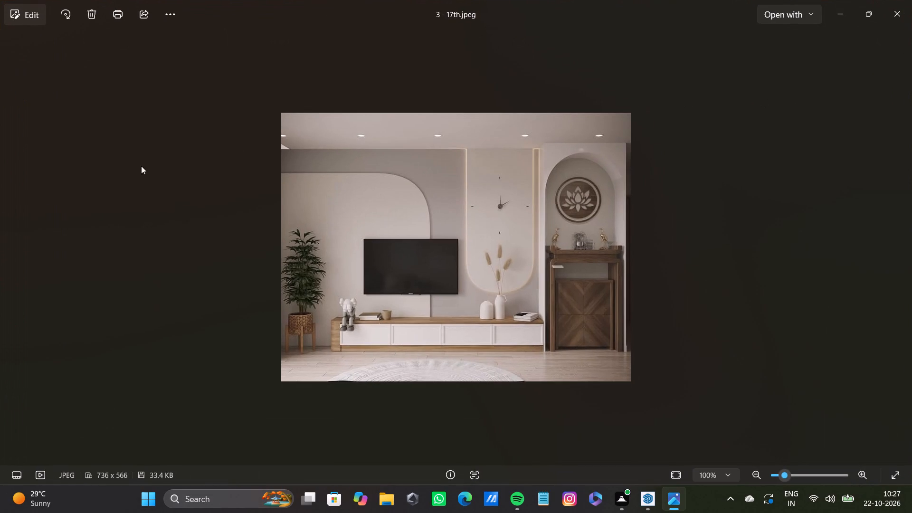
pyautogui.click(860, 7)
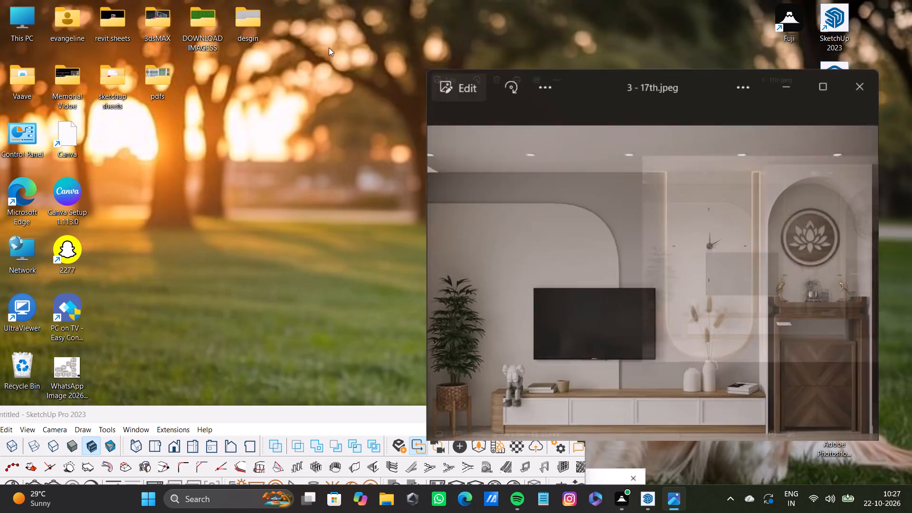
pyautogui.moveTo(716, 85); pyautogui.dragTo(710, 0)
pyautogui.moveTo(652, 12); pyautogui.dragTo(699, 5)
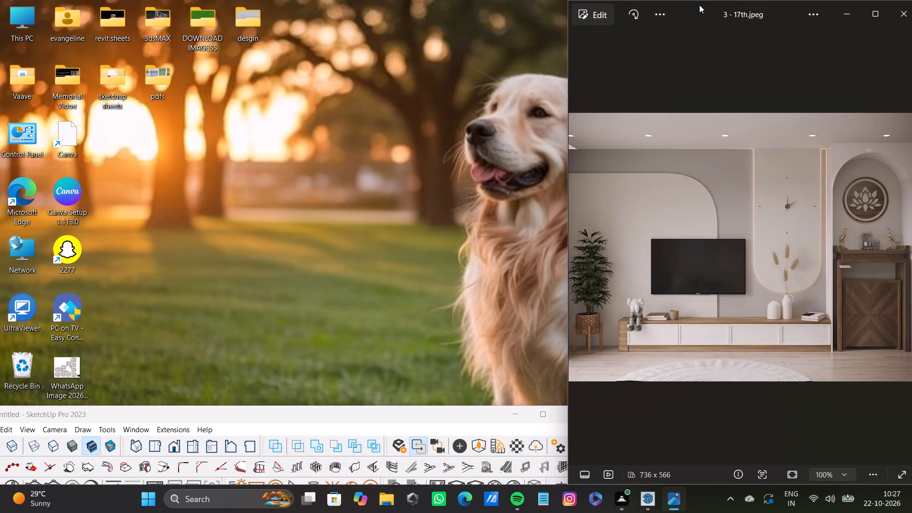
pyautogui.moveTo(699, 5); pyautogui.dragTo(699, 4)
# Move and resize the SketchUp window to fill the space beside the reference image so both windows meet edge to edge.
pyautogui.moveTo(294, 421); pyautogui.dragTo(304, 43)
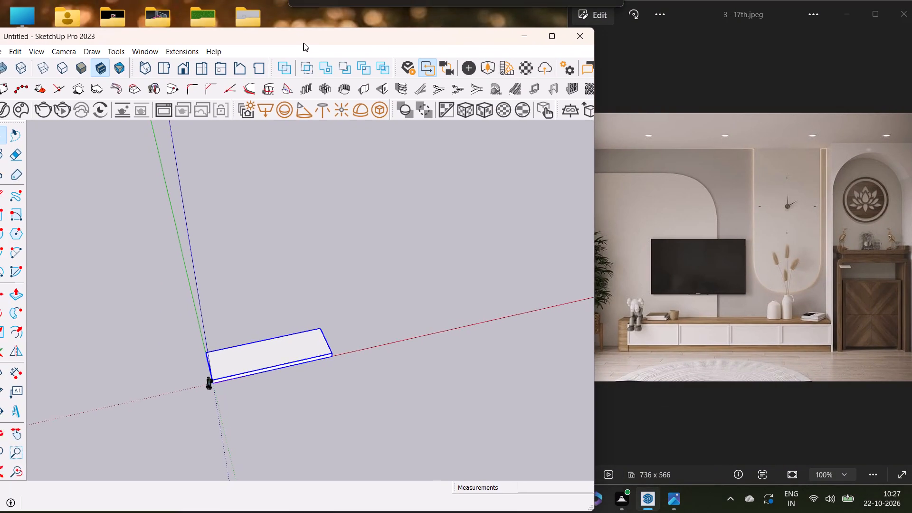
pyautogui.moveTo(304, 43); pyautogui.dragTo(297, 11)
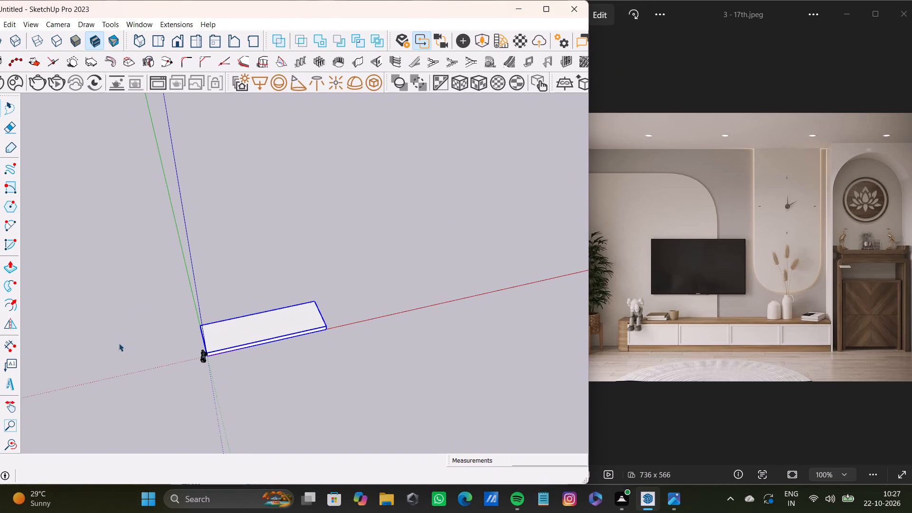
pyautogui.scroll(-2, 222, 339)
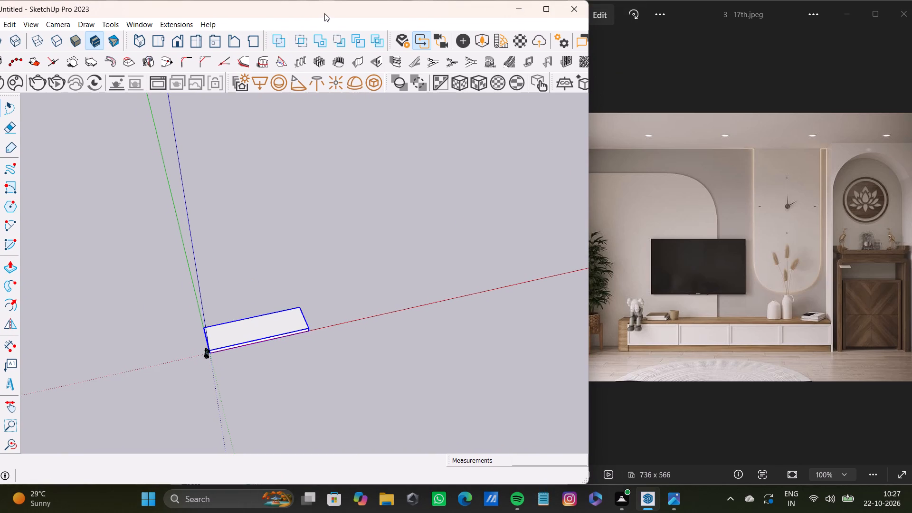
pyautogui.moveTo(324, 13); pyautogui.dragTo(371, 10)
pyautogui.click(635, 342)
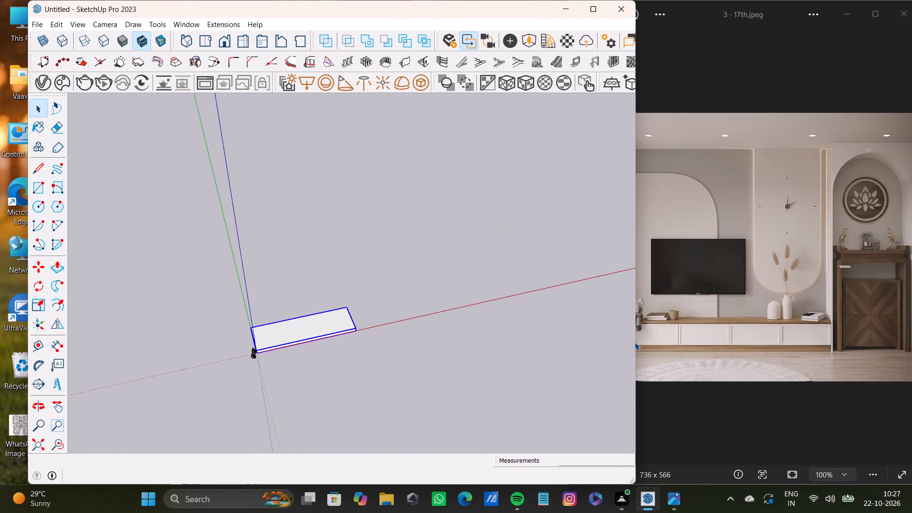
pyautogui.moveTo(636, 350); pyautogui.dragTo(515, 351)
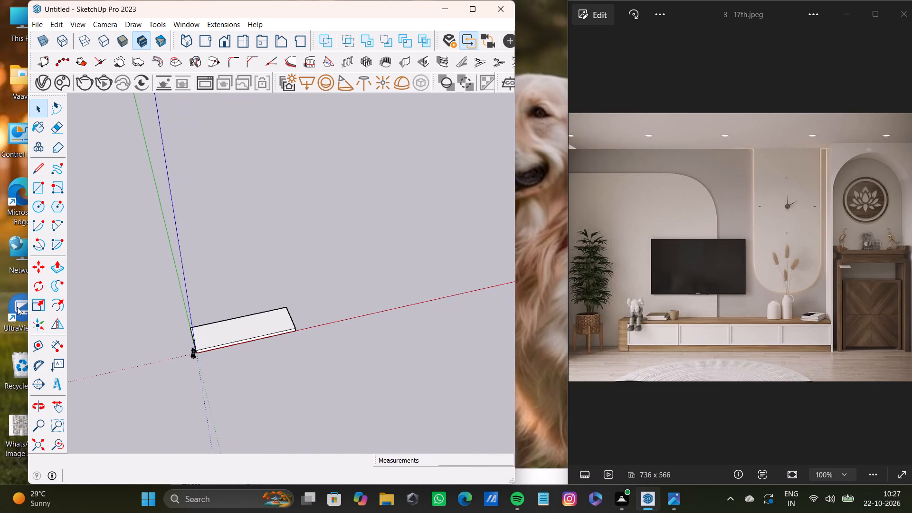
pyautogui.moveTo(27, 357); pyautogui.dragTo(1, 359)
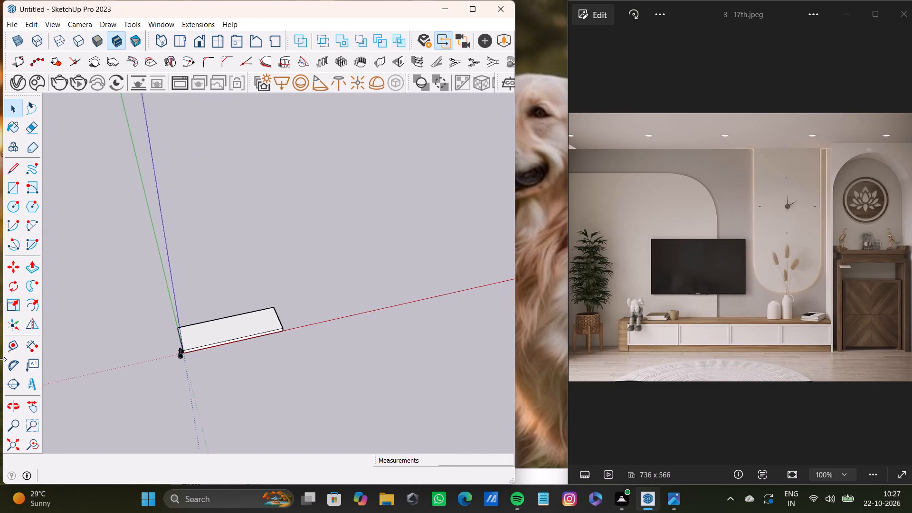
pyautogui.moveTo(1, 359); pyautogui.dragTo(0, 359)
pyautogui.moveTo(516, 409); pyautogui.dragTo(517, 409)
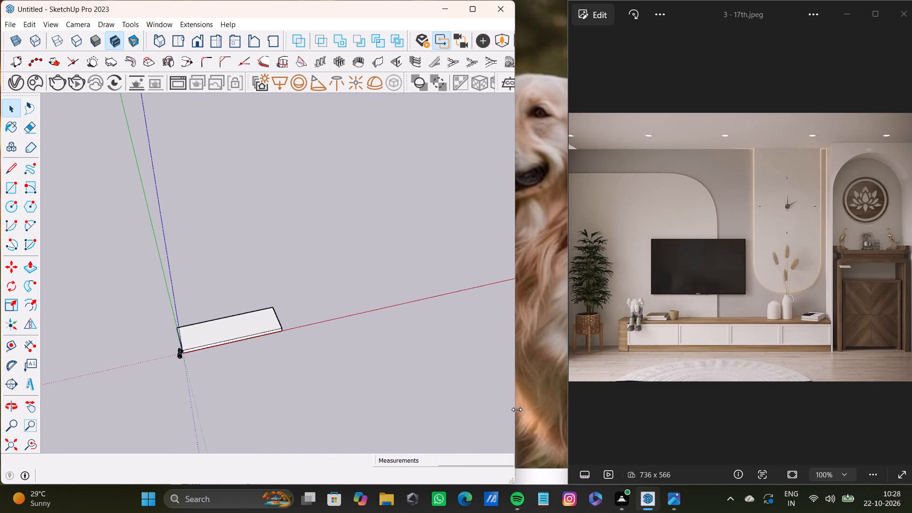
pyautogui.moveTo(517, 409); pyautogui.dragTo(552, 412)
pyautogui.moveTo(568, 407); pyautogui.dragTo(549, 407)
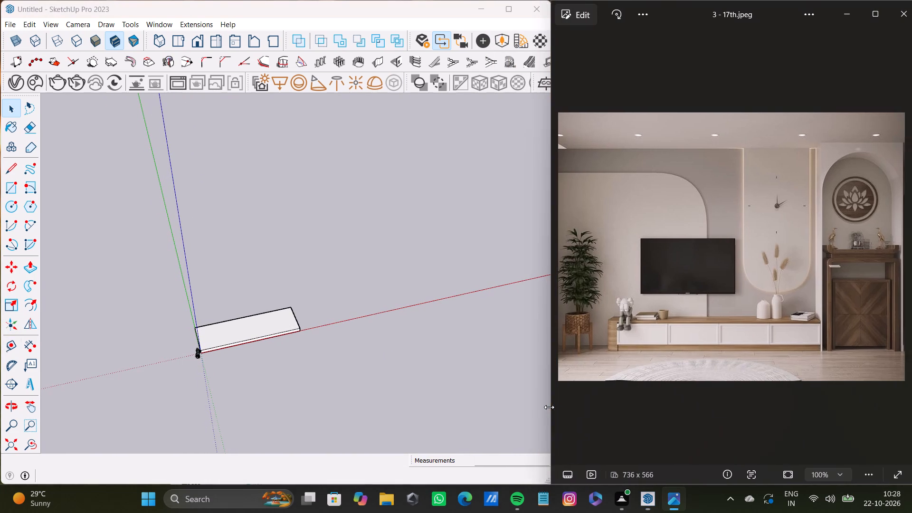
pyautogui.moveTo(549, 407); pyautogui.dragTo(546, 407)
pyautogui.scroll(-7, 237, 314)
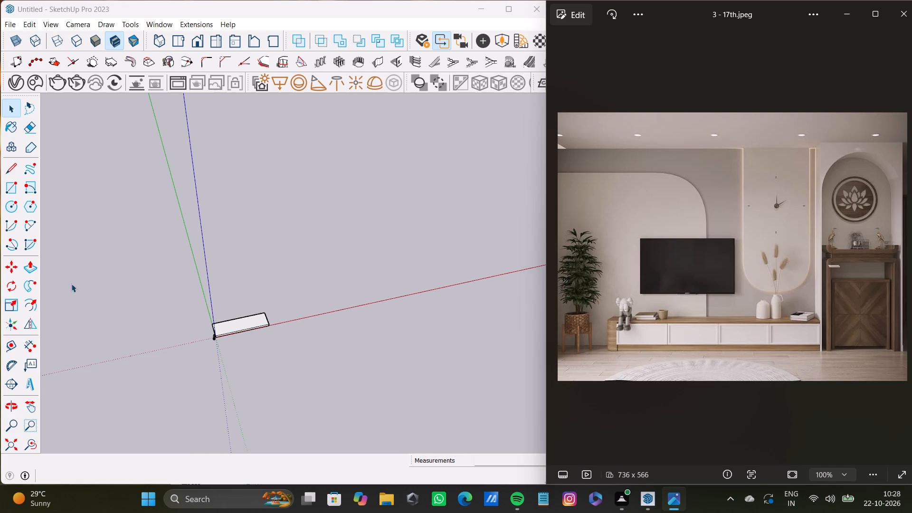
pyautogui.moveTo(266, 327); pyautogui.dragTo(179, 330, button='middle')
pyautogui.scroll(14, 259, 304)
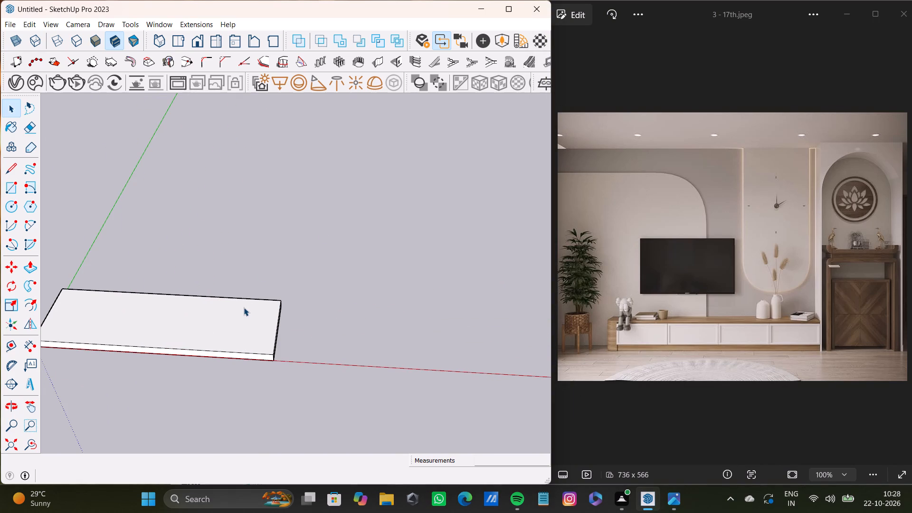
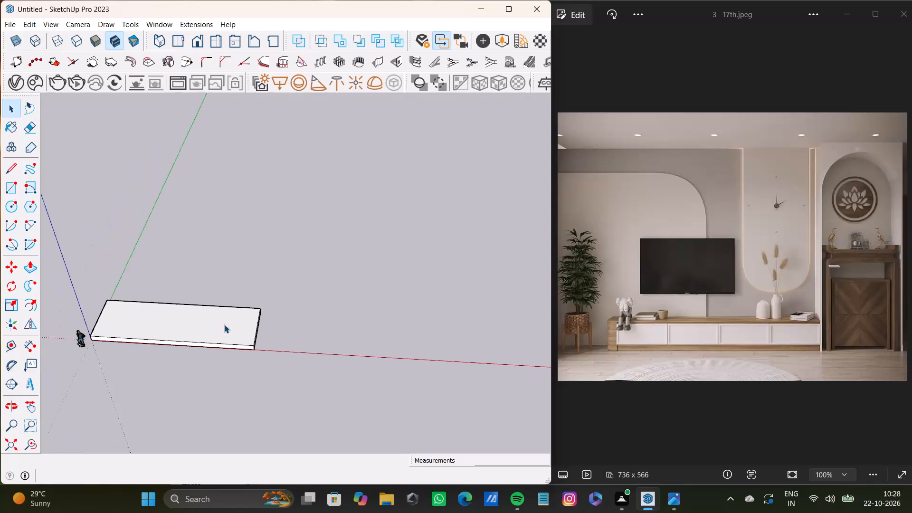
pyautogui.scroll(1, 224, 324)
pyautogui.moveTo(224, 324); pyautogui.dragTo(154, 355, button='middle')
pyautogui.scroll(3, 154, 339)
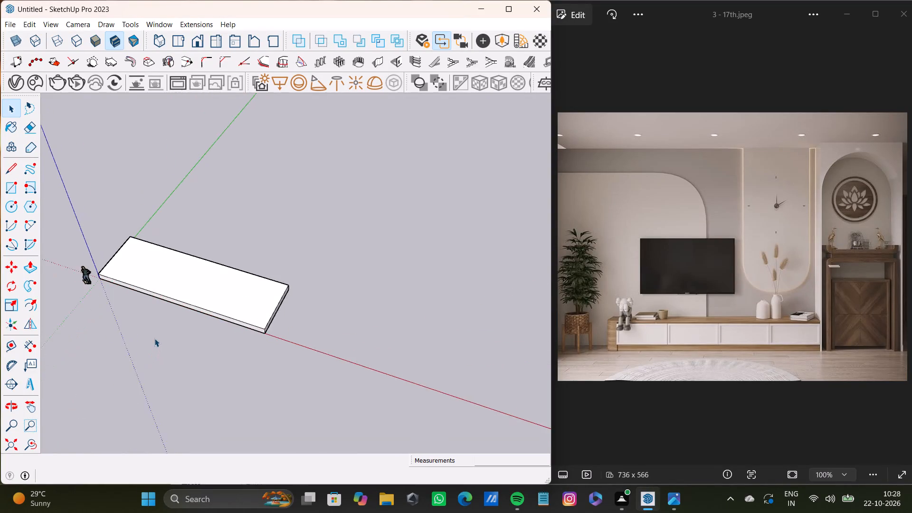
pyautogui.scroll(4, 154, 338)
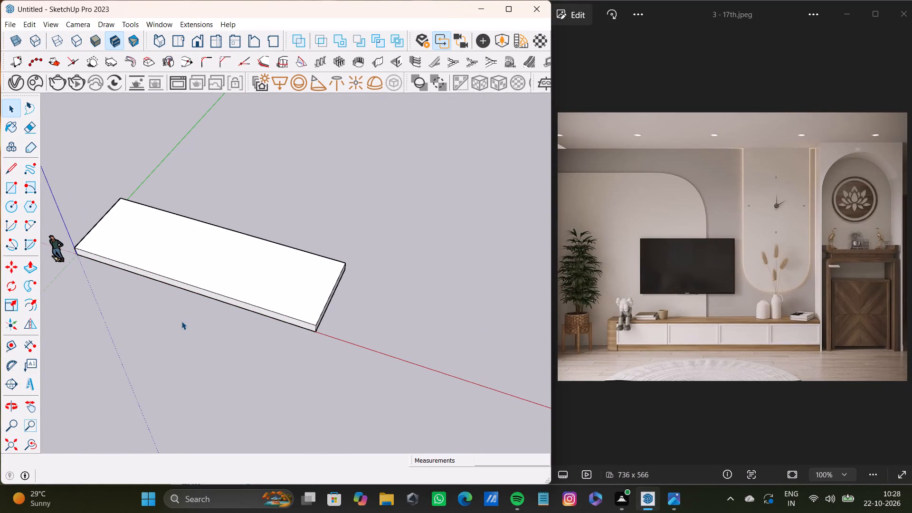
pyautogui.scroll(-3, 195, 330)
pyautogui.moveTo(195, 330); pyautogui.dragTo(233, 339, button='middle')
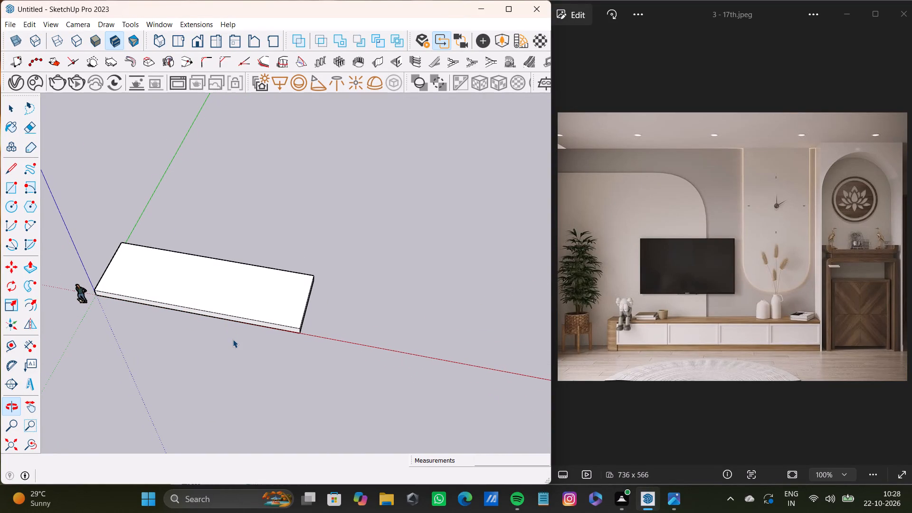
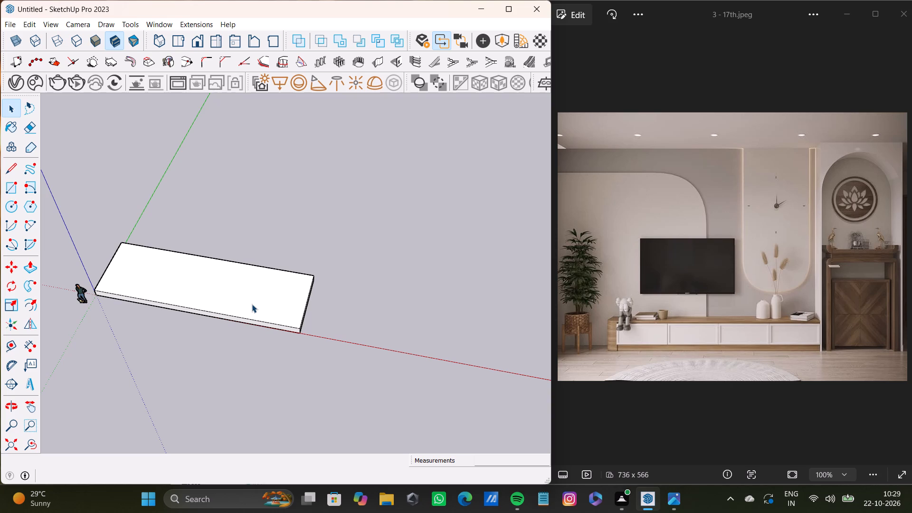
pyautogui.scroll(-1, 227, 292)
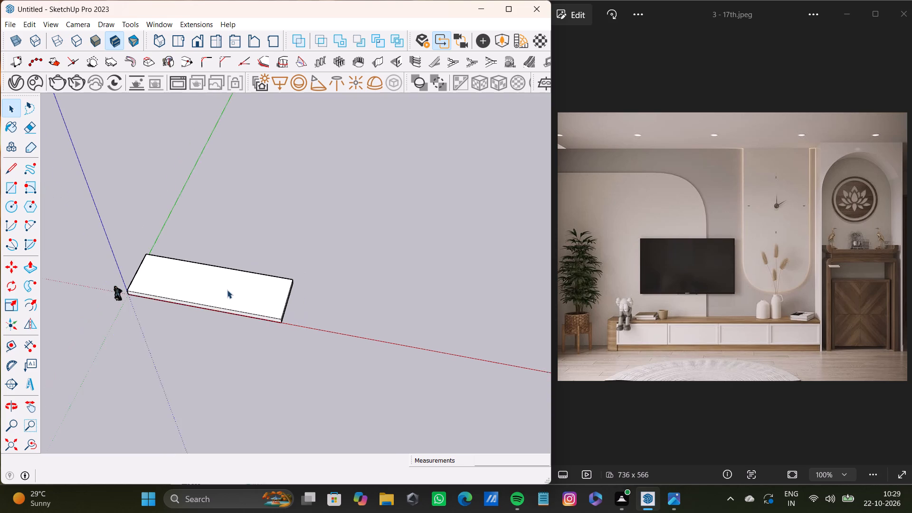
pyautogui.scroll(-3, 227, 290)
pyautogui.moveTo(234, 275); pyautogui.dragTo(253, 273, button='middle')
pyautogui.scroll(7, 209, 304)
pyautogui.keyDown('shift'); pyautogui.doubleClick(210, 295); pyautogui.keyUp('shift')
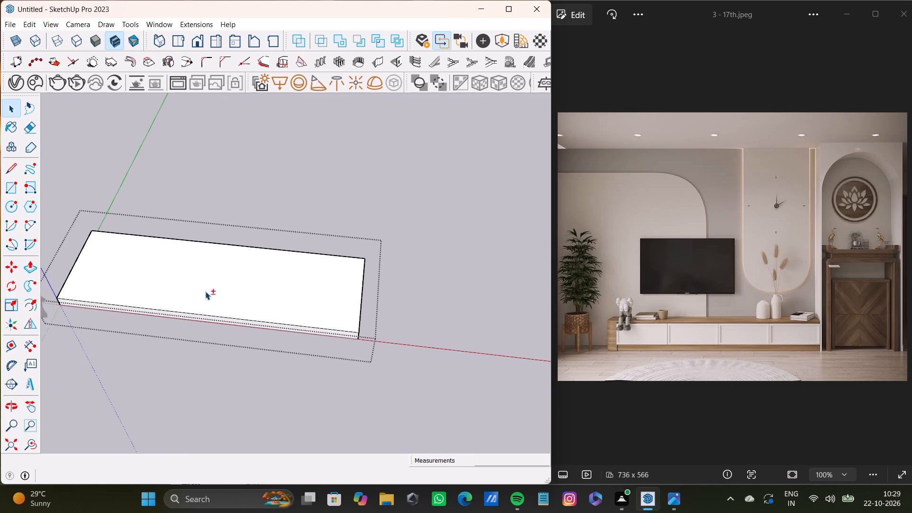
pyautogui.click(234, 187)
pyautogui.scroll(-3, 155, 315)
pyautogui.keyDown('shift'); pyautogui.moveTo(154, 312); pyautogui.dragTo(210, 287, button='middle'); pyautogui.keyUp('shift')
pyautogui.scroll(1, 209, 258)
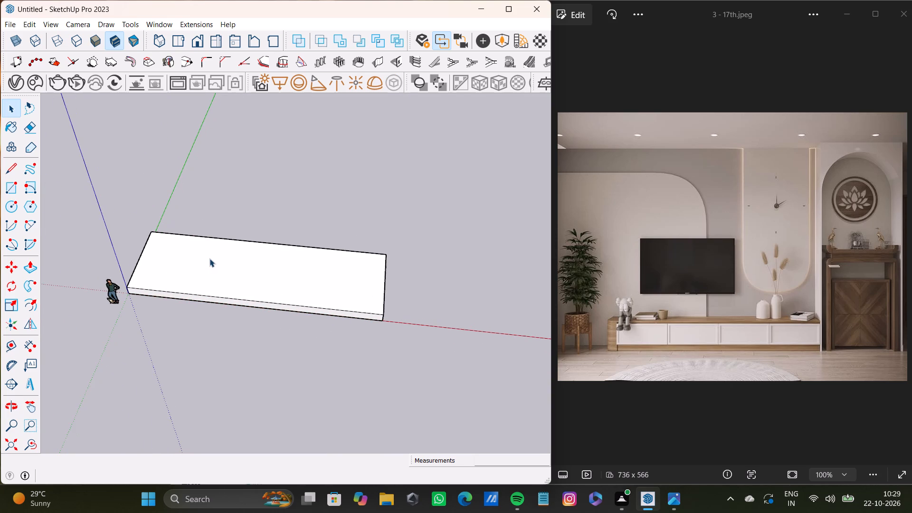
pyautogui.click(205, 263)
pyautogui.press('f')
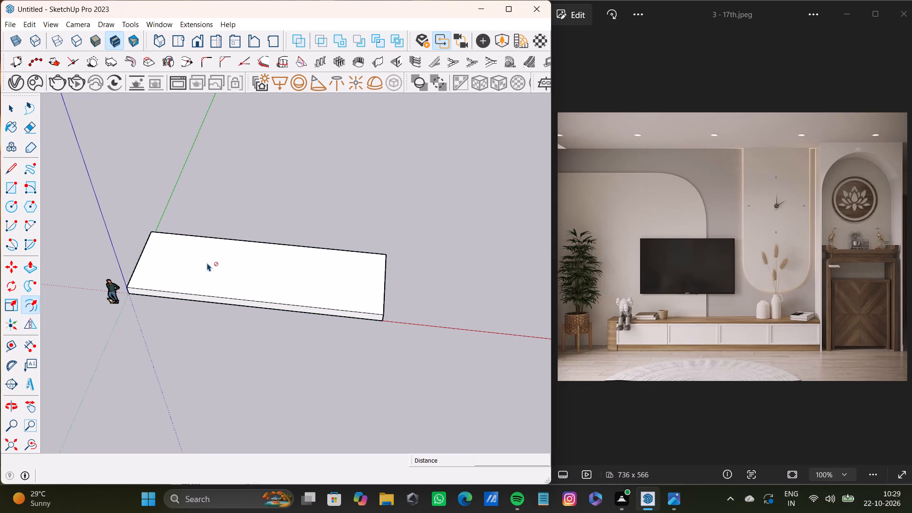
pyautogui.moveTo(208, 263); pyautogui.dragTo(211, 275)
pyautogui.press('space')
# Open the slab group and offset the outline of its top face inward by about 12".
pyautogui.tripleClick(206, 275)
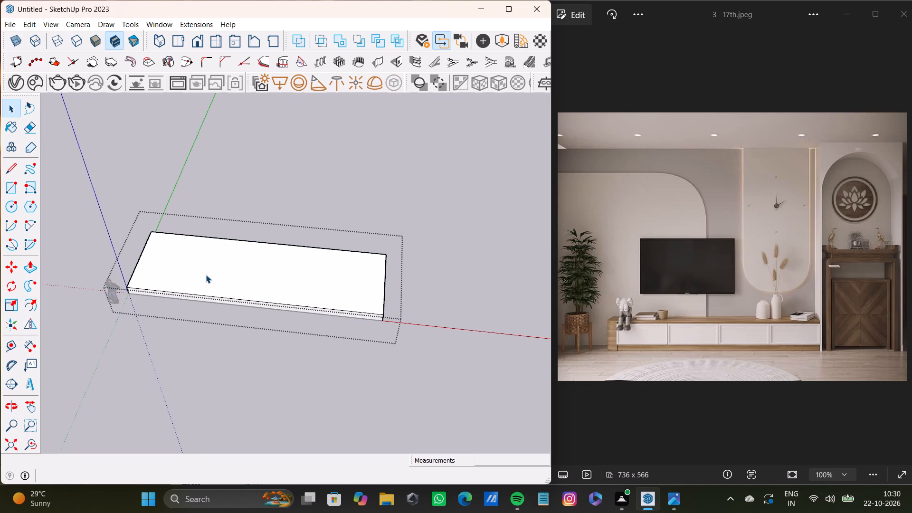
pyautogui.click(203, 275)
pyautogui.press('f')
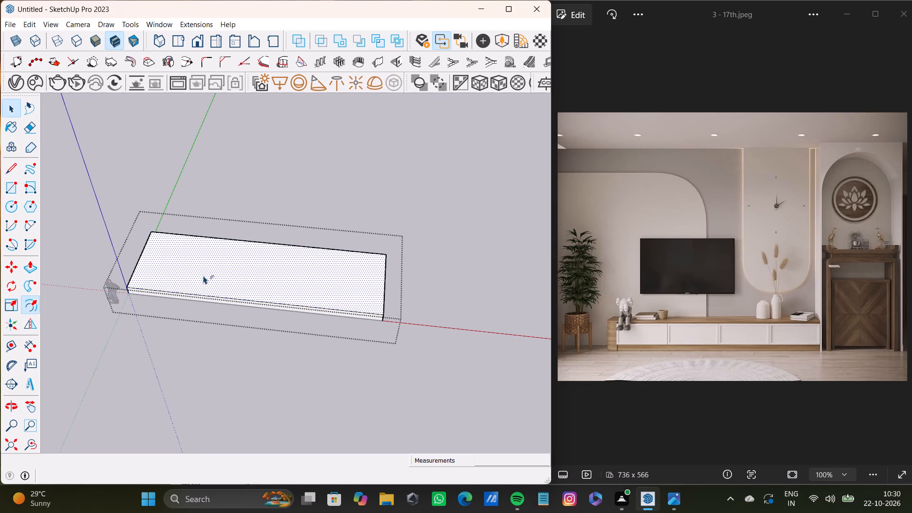
pyautogui.moveTo(209, 274); pyautogui.dragTo(198, 290)
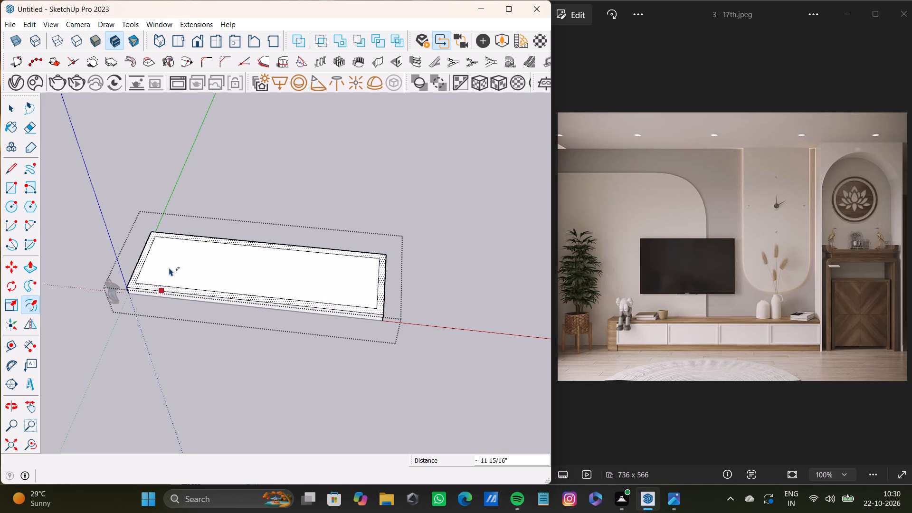
pyautogui.press('space')
# Draw two short lines extending the rear offset edge to both slab ends, separating a full-length rear strip.
pyautogui.scroll(8, 169, 234)
pyautogui.moveTo(164, 270); pyautogui.dragTo(174, 304, button='middle')
pyautogui.press('l')
pyautogui.scroll(2, 136, 269)
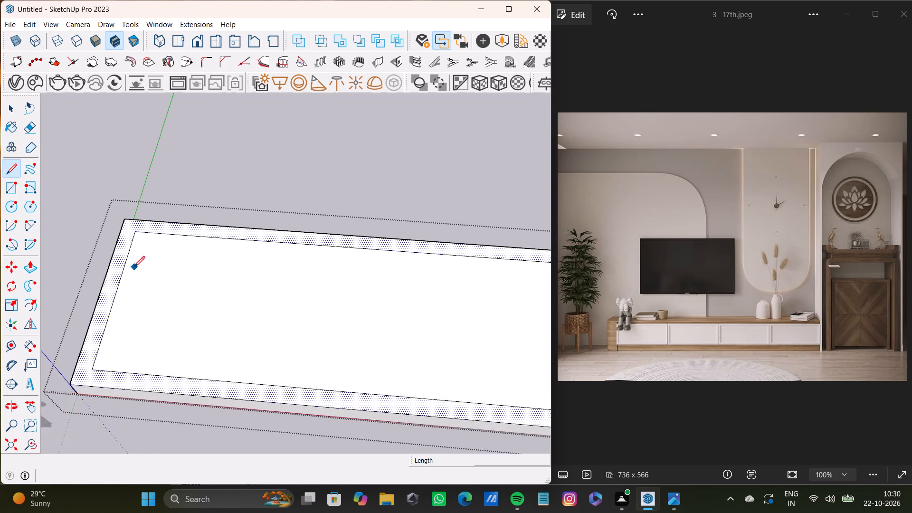
pyautogui.scroll(5, 134, 267)
pyautogui.click(137, 219)
pyautogui.click(113, 218)
pyautogui.scroll(-10, 224, 262)
pyautogui.keyDown('shift'); pyautogui.moveTo(232, 260); pyautogui.dragTo(44, 245, button='middle'); pyautogui.keyUp('shift')
pyautogui.scroll(6, 373, 276)
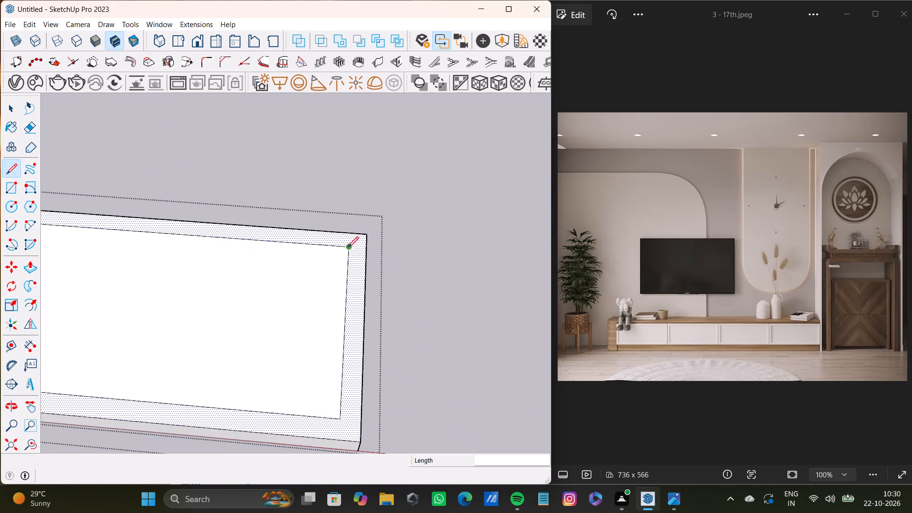
pyautogui.click(346, 247)
pyautogui.click(366, 245)
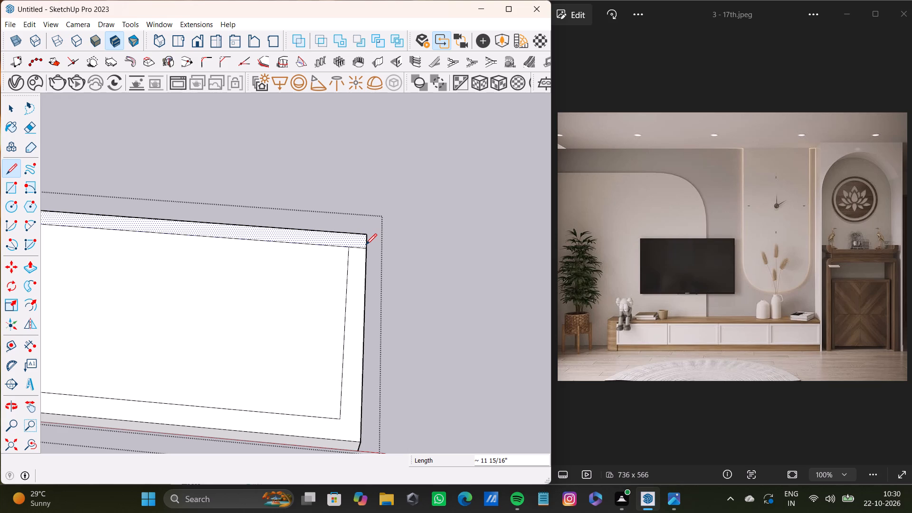
# Push/Pull the rear strip upward in two passes of about 8' 10" and 15' 11" to form the back wall.
pyautogui.scroll(-3, 240, 335)
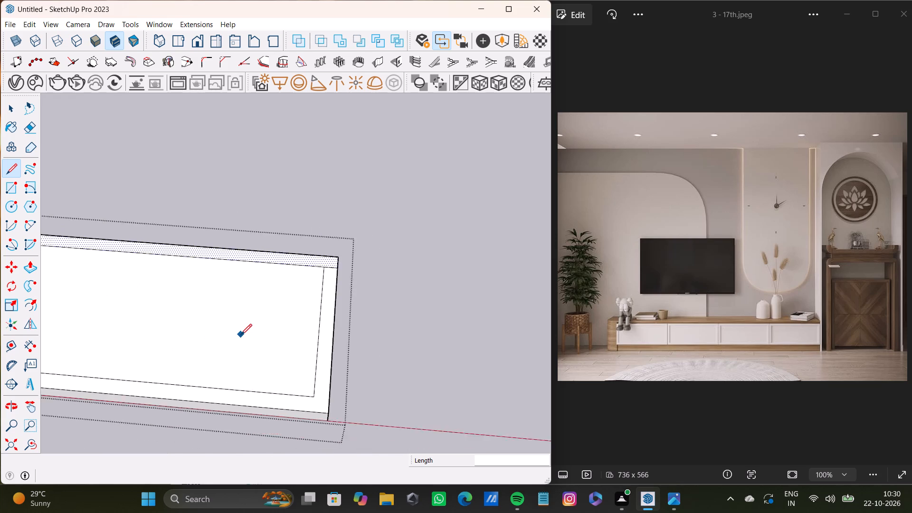
pyautogui.scroll(-9, 241, 335)
pyautogui.keyDown('shift'); pyautogui.moveTo(241, 336); pyautogui.dragTo(363, 335, button='middle'); pyautogui.keyUp('shift')
pyautogui.scroll(6, 355, 310)
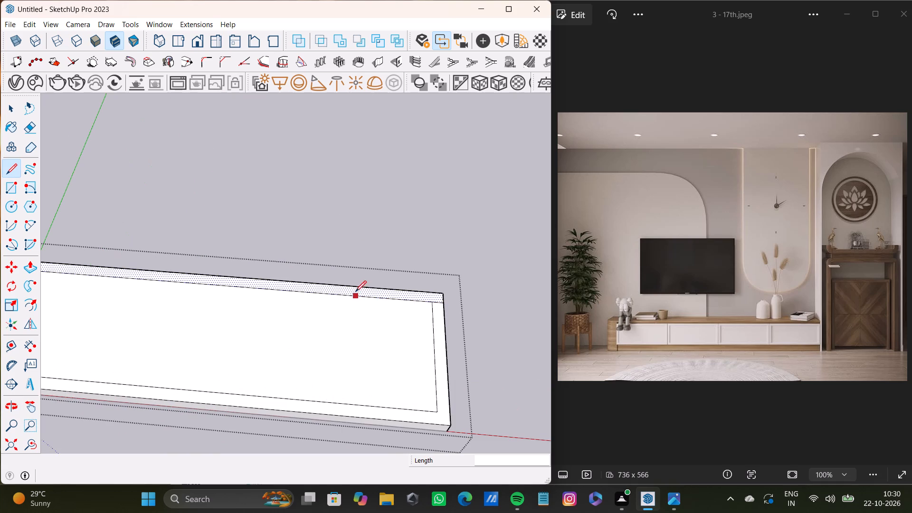
pyautogui.press('space')
pyautogui.click(351, 292)
pyautogui.press('p')
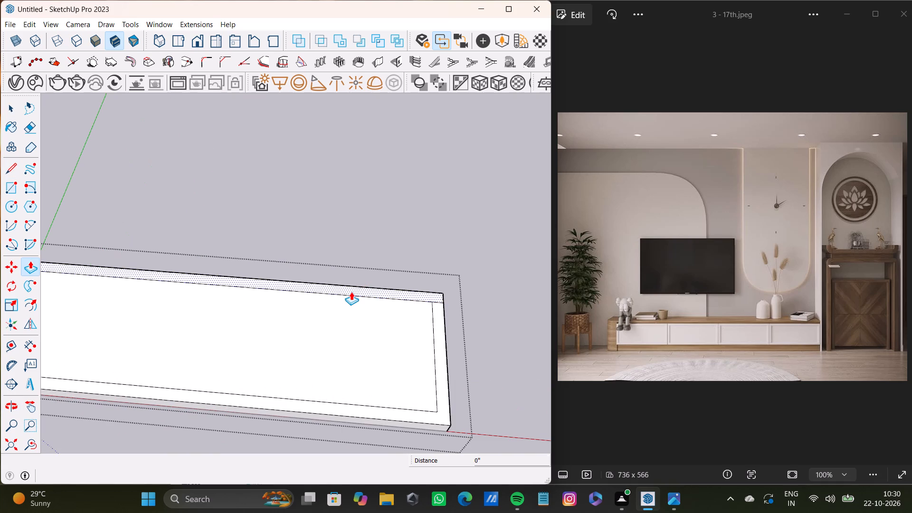
pyautogui.moveTo(351, 292); pyautogui.dragTo(347, 229)
pyautogui.scroll(-8, 338, 227)
pyautogui.moveTo(357, 260); pyautogui.dragTo(162, 172, button='middle')
pyautogui.scroll(3, 298, 217)
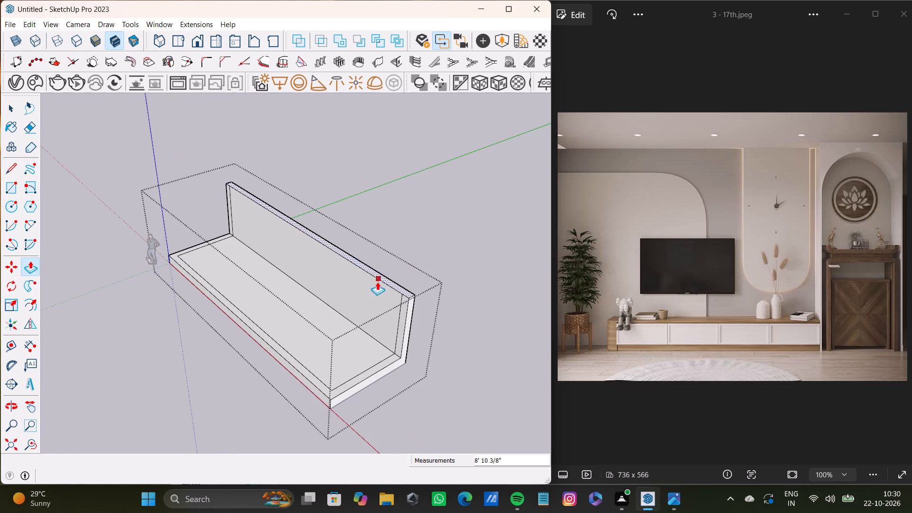
pyautogui.moveTo(384, 281); pyautogui.dragTo(340, 150)
pyautogui.scroll(-4, 326, 252)
pyautogui.moveTo(334, 250); pyautogui.dragTo(385, 204, button='middle')
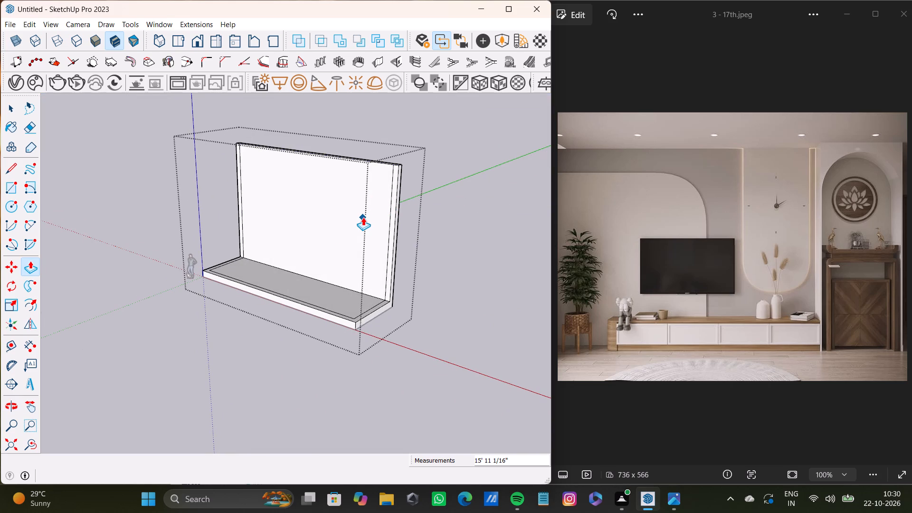
# Finish editing the slab-and-wall group and return to the model level.
pyautogui.scroll(-4, 401, 305)
pyautogui.moveTo(405, 302); pyautogui.dragTo(457, 285, button='middle')
pyautogui.scroll(-1, 457, 285)
pyautogui.scroll(5, 370, 272)
pyautogui.moveTo(371, 269); pyautogui.dragTo(421, 257, button='middle')
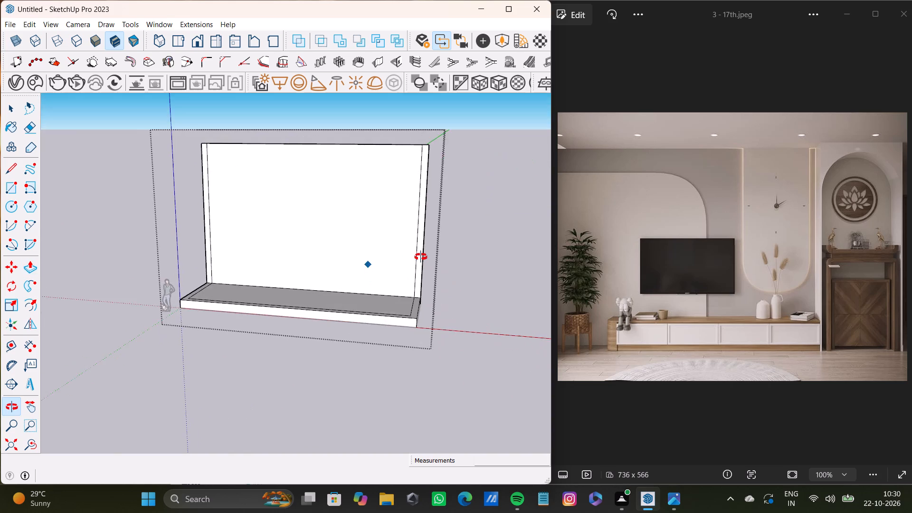
pyautogui.moveTo(421, 257); pyautogui.dragTo(425, 256, button='middle')
pyautogui.scroll(-3, 345, 247)
pyautogui.moveTo(312, 247); pyautogui.dragTo(368, 256, button='middle')
pyautogui.scroll(7, 280, 264)
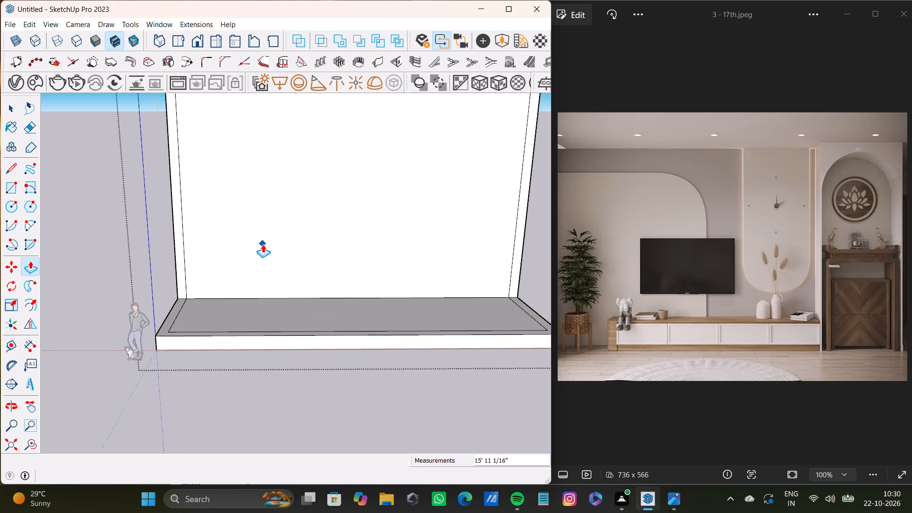
pyautogui.scroll(-7, 263, 244)
pyautogui.press('space')
pyautogui.scroll(-5, 266, 237)
pyautogui.moveTo(267, 235); pyautogui.dragTo(259, 235, button='middle')
pyautogui.click(337, 144)
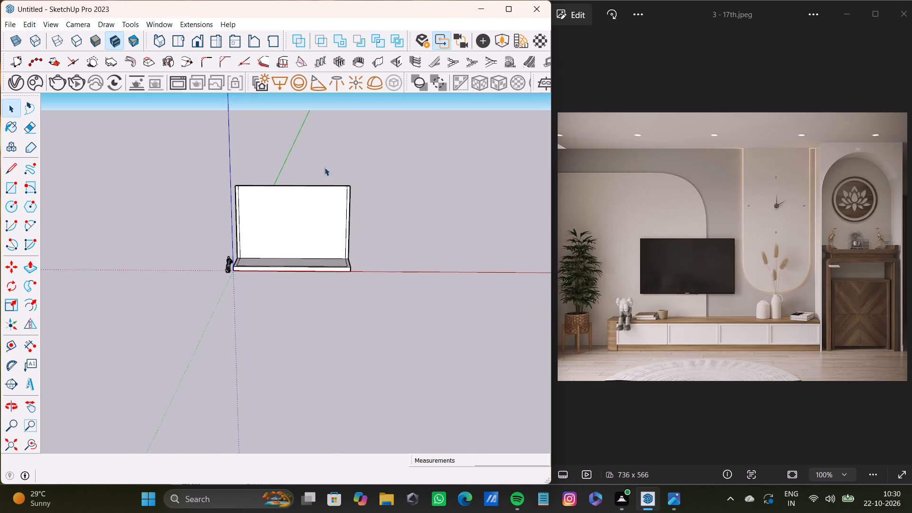
# Place a horizontal guide on the back wall about 5' 7" below its top edge.
pyautogui.scroll(7, 264, 207)
pyautogui.press('t')
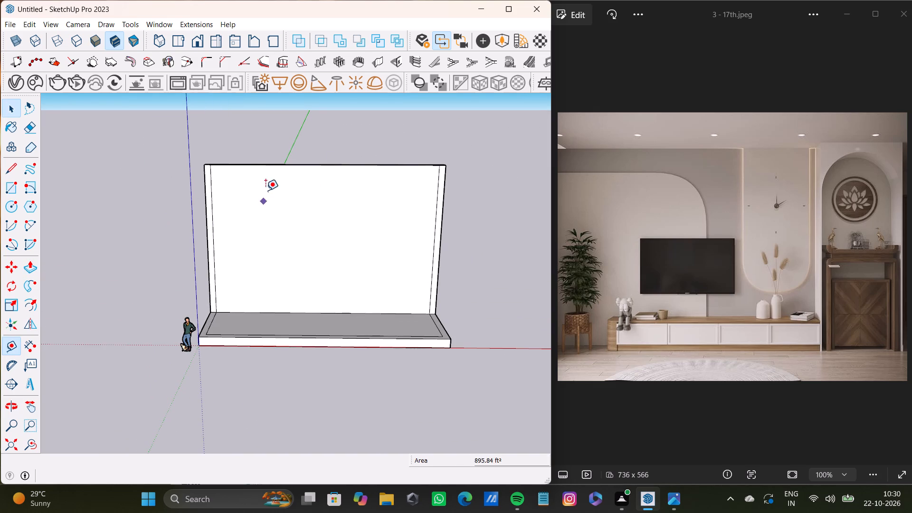
pyautogui.scroll(5, 260, 177)
pyautogui.click(255, 157)
pyautogui.scroll(-7, 256, 213)
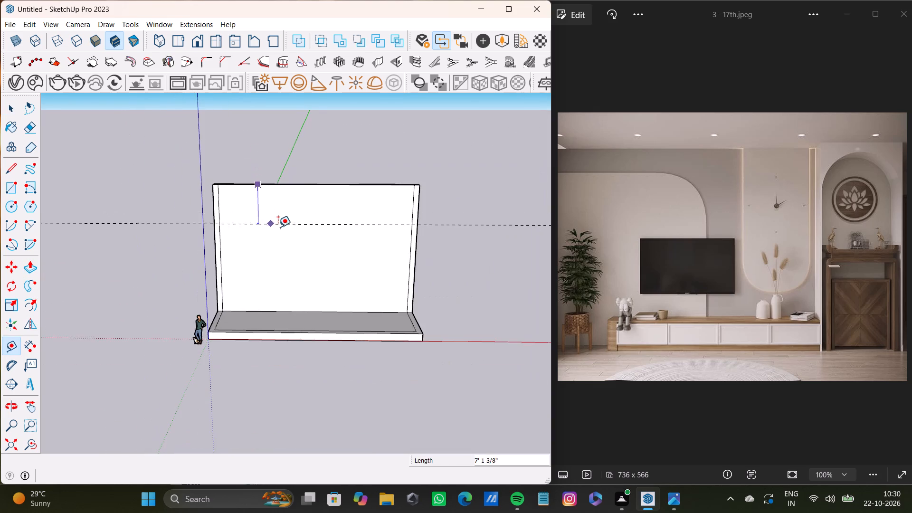
pyautogui.moveTo(283, 227); pyautogui.dragTo(219, 196, button='middle')
pyautogui.scroll(5, 210, 247)
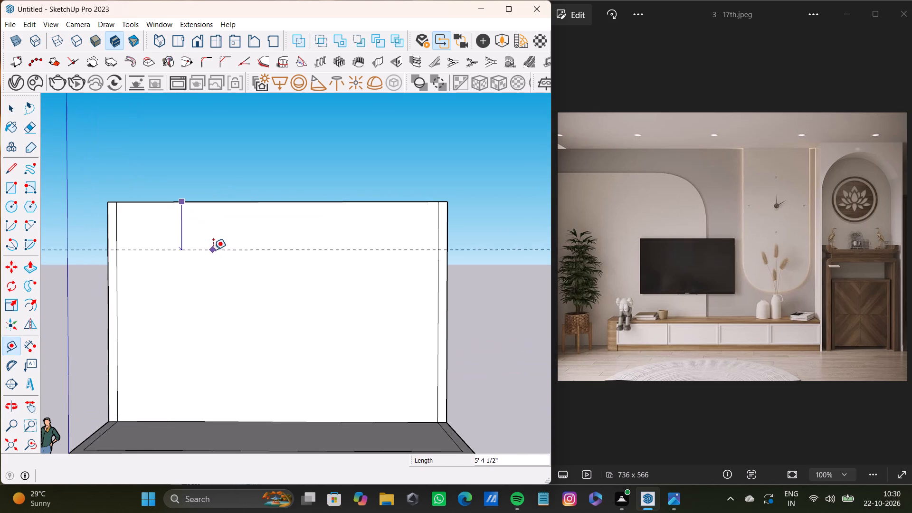
pyautogui.click(213, 252)
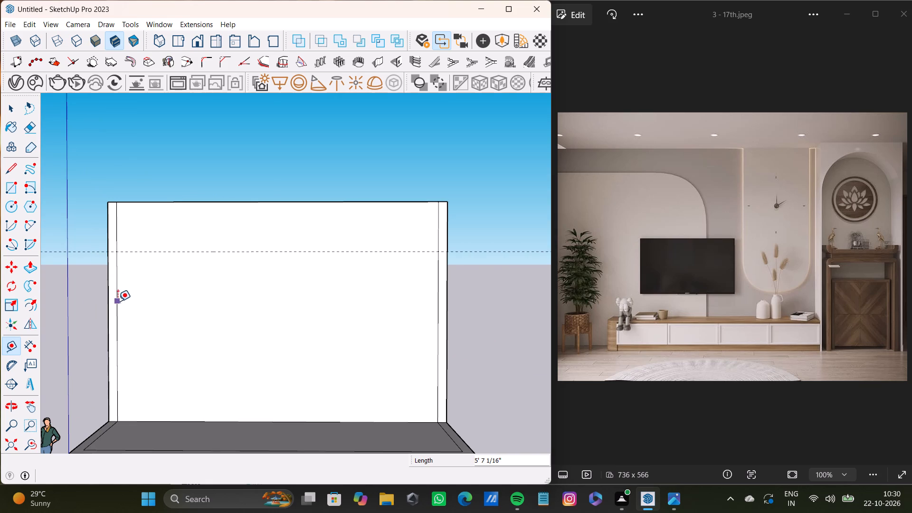
# Place vertical guides on the wall about 16' from its left inner line and about 2' 4" beyond that guide.
pyautogui.click(118, 301)
pyautogui.scroll(-4, 263, 316)
pyautogui.keyDown('shift'); pyautogui.moveTo(261, 317); pyautogui.dragTo(263, 323, button='middle'); pyautogui.keyUp('shift')
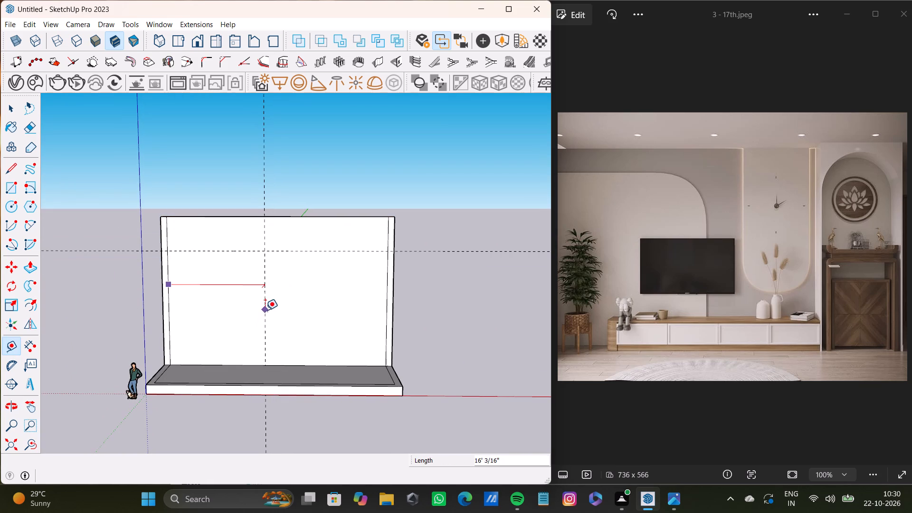
pyautogui.click(263, 310)
pyautogui.click(263, 316)
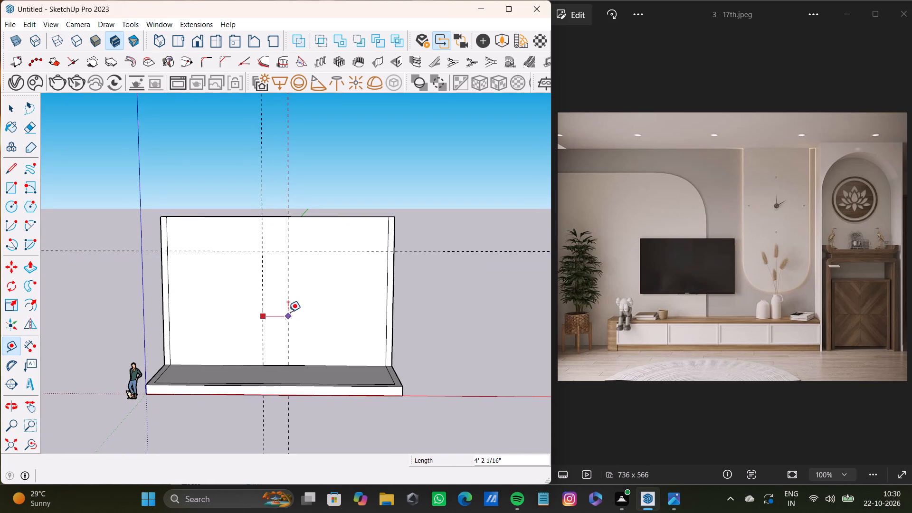
pyautogui.click(277, 312)
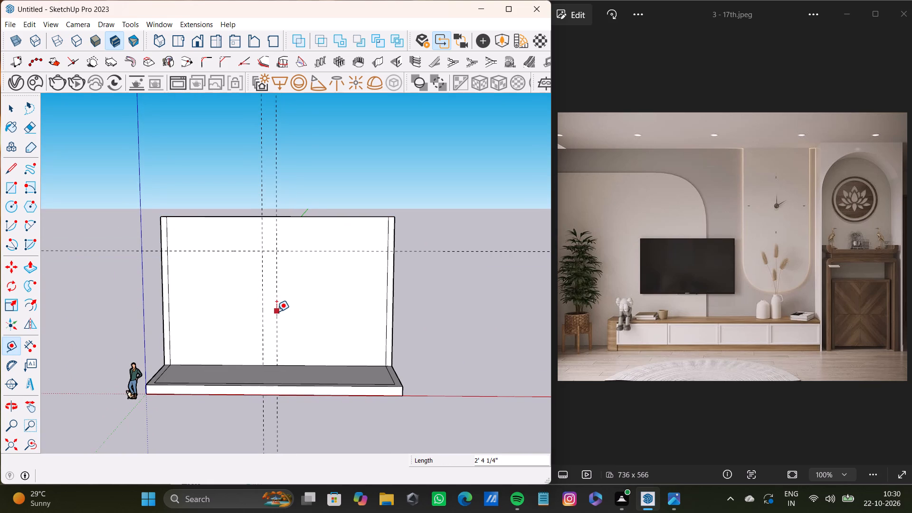
# Place three more vertical guides for the clock panel and arched niche, the last about 9' 11" beyond the previous one.
pyautogui.click(276, 312)
pyautogui.click(314, 312)
pyautogui.click(313, 312)
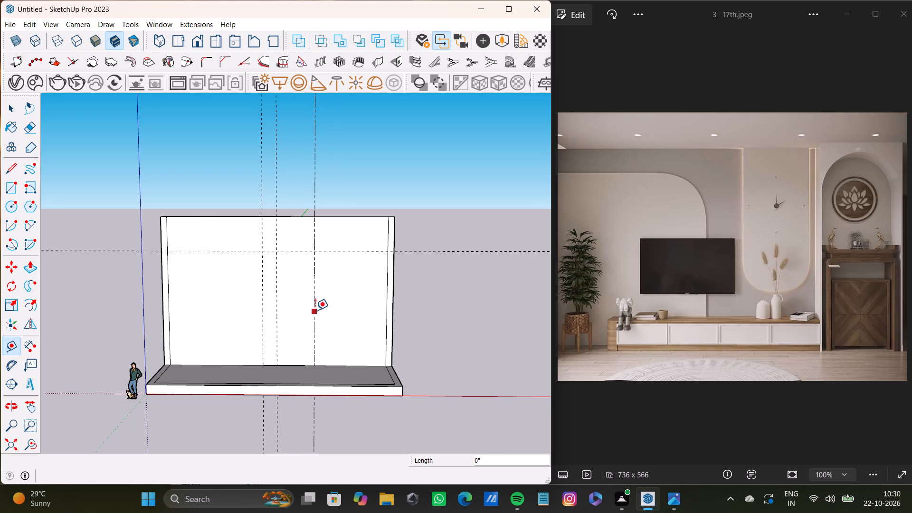
pyautogui.doubleClick(322, 306)
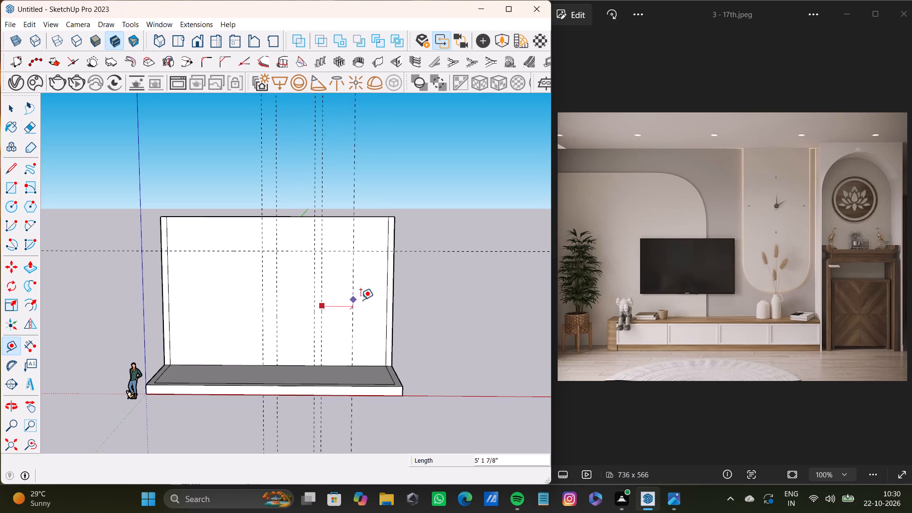
pyautogui.click(382, 296)
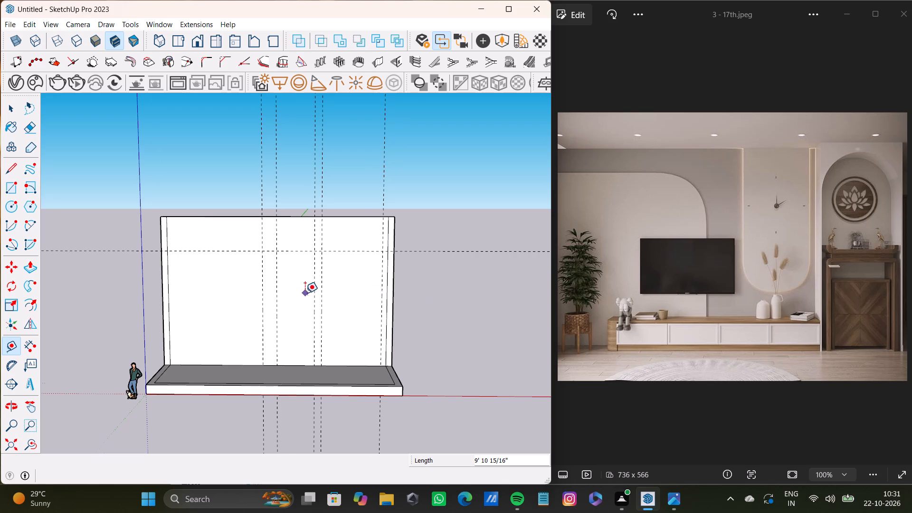
pyautogui.scroll(-6, 304, 294)
pyautogui.press('space')
pyautogui.scroll(8, 266, 276)
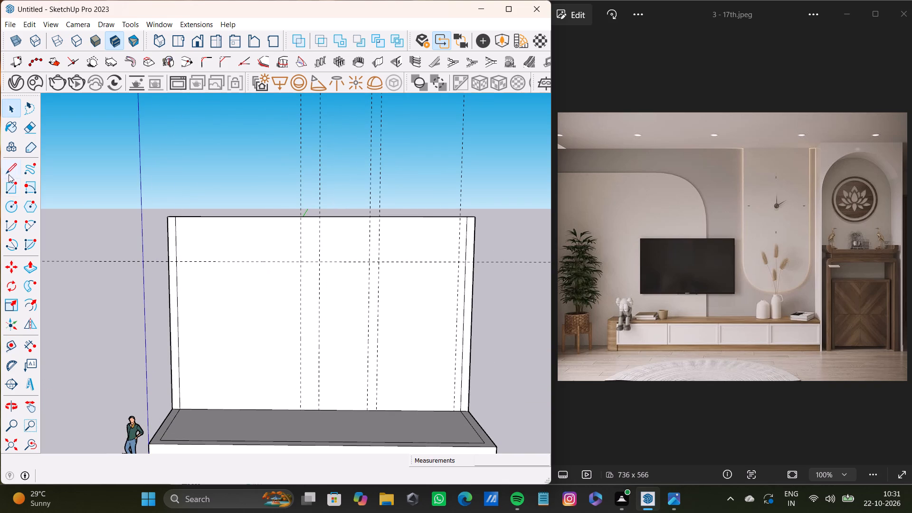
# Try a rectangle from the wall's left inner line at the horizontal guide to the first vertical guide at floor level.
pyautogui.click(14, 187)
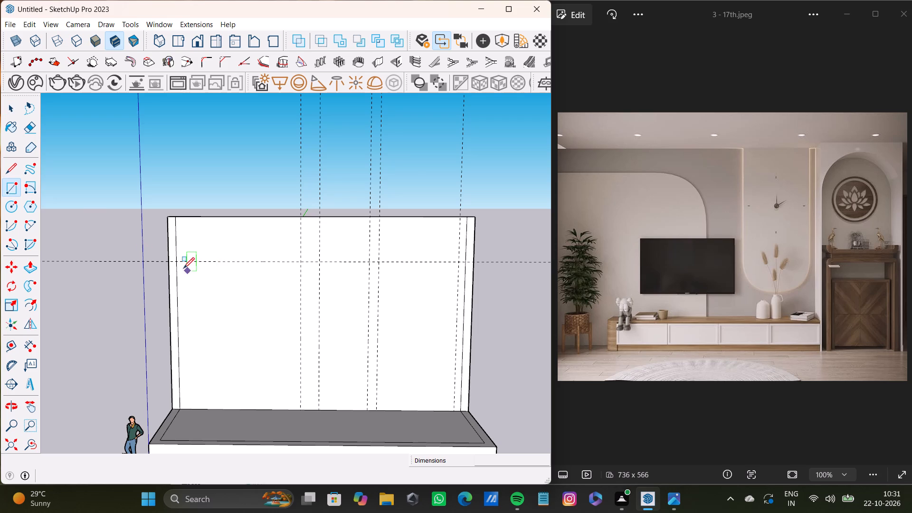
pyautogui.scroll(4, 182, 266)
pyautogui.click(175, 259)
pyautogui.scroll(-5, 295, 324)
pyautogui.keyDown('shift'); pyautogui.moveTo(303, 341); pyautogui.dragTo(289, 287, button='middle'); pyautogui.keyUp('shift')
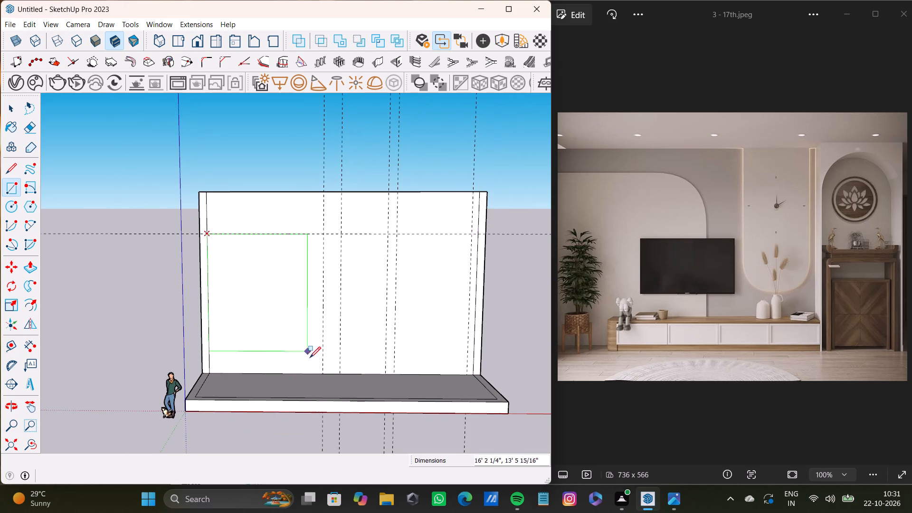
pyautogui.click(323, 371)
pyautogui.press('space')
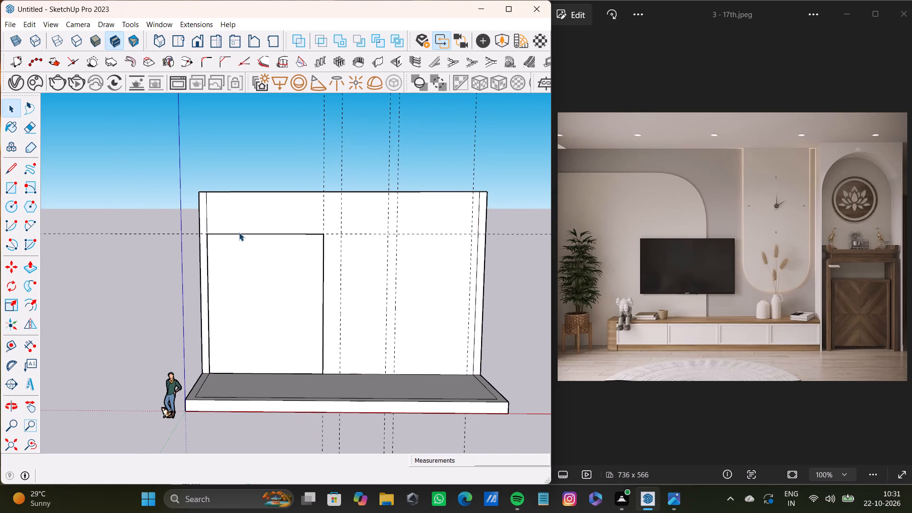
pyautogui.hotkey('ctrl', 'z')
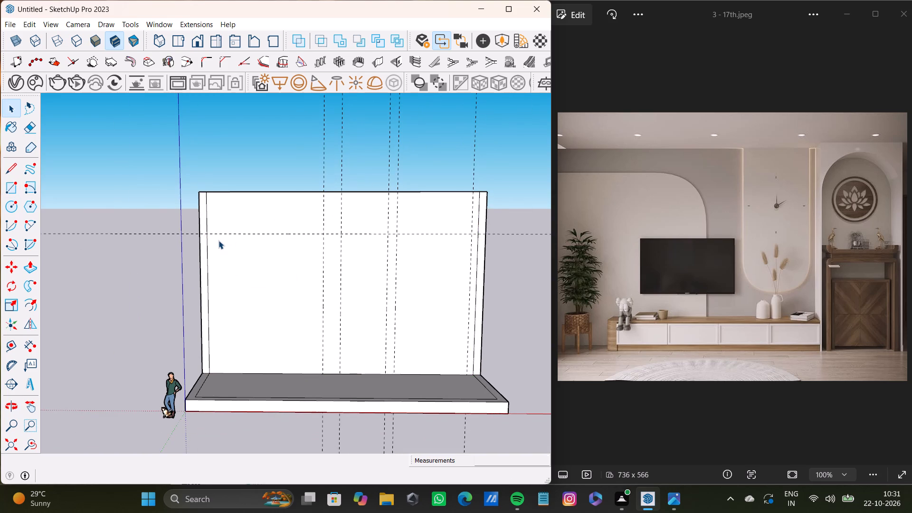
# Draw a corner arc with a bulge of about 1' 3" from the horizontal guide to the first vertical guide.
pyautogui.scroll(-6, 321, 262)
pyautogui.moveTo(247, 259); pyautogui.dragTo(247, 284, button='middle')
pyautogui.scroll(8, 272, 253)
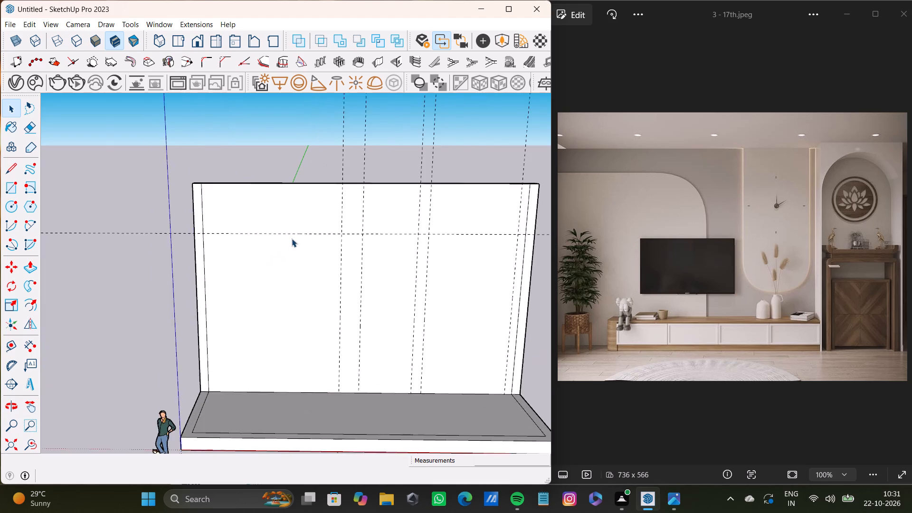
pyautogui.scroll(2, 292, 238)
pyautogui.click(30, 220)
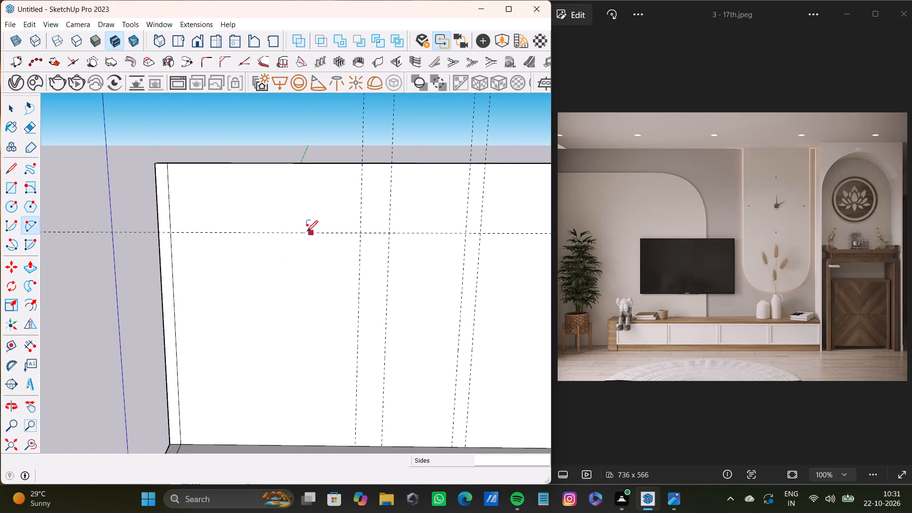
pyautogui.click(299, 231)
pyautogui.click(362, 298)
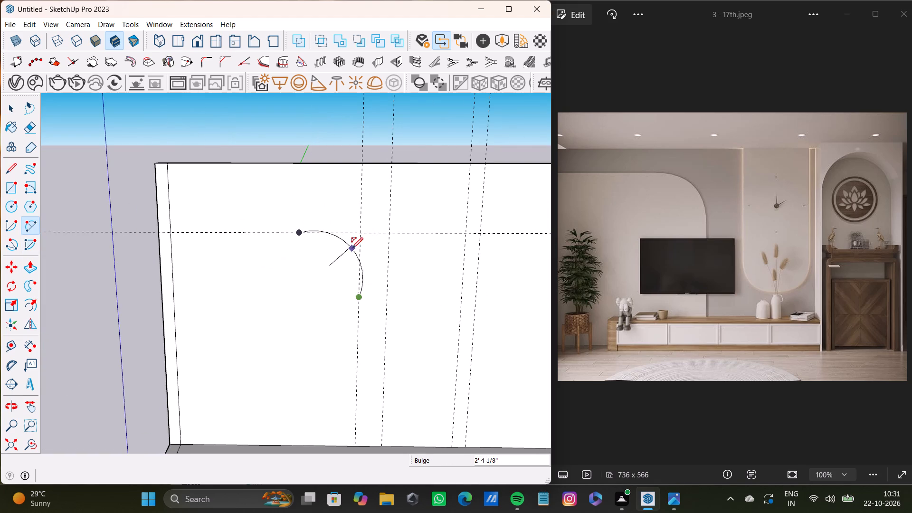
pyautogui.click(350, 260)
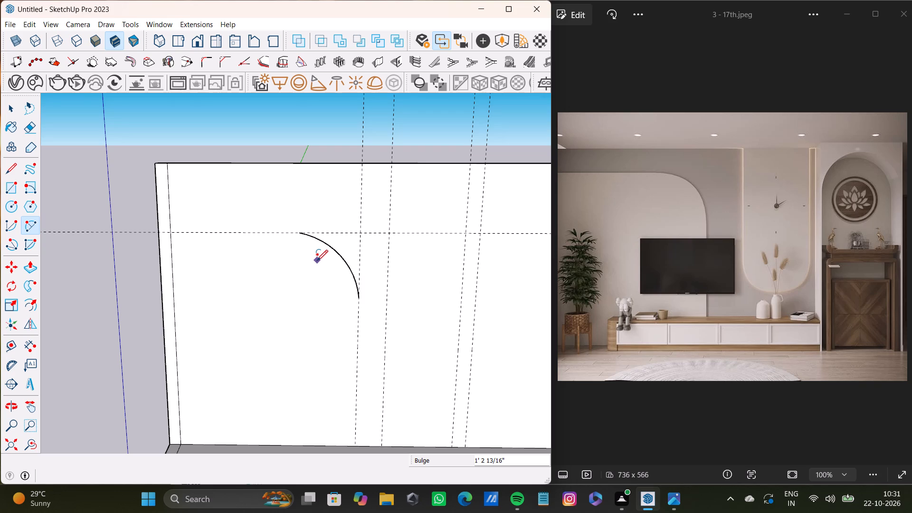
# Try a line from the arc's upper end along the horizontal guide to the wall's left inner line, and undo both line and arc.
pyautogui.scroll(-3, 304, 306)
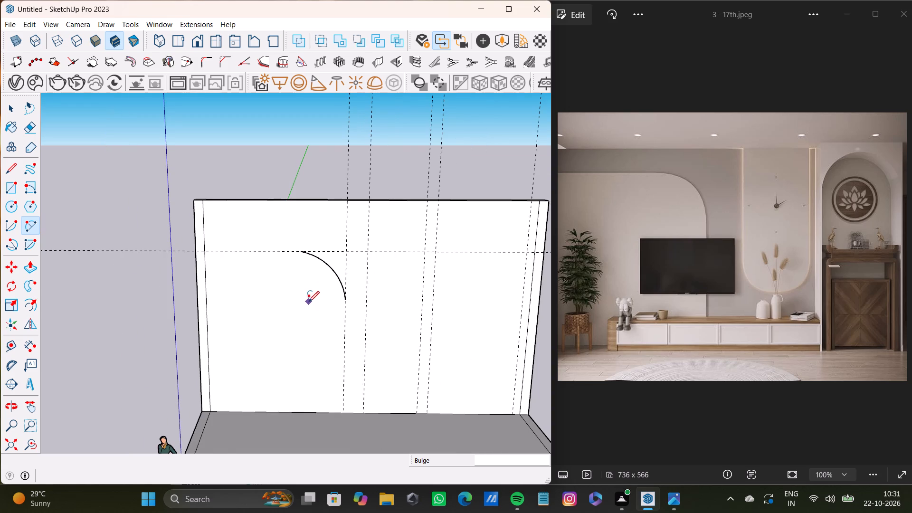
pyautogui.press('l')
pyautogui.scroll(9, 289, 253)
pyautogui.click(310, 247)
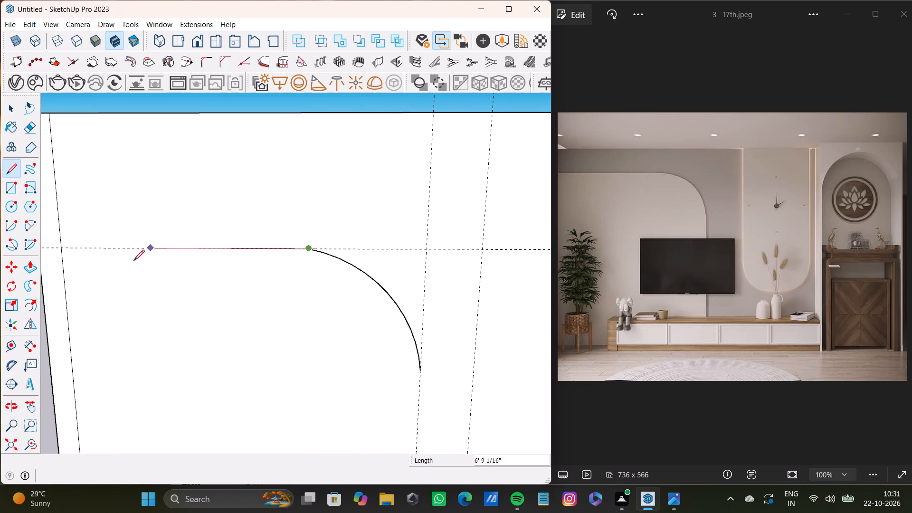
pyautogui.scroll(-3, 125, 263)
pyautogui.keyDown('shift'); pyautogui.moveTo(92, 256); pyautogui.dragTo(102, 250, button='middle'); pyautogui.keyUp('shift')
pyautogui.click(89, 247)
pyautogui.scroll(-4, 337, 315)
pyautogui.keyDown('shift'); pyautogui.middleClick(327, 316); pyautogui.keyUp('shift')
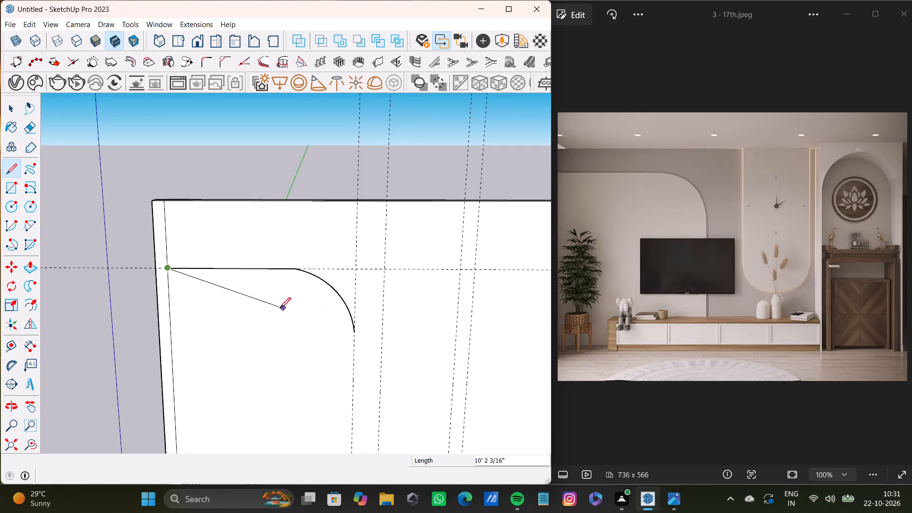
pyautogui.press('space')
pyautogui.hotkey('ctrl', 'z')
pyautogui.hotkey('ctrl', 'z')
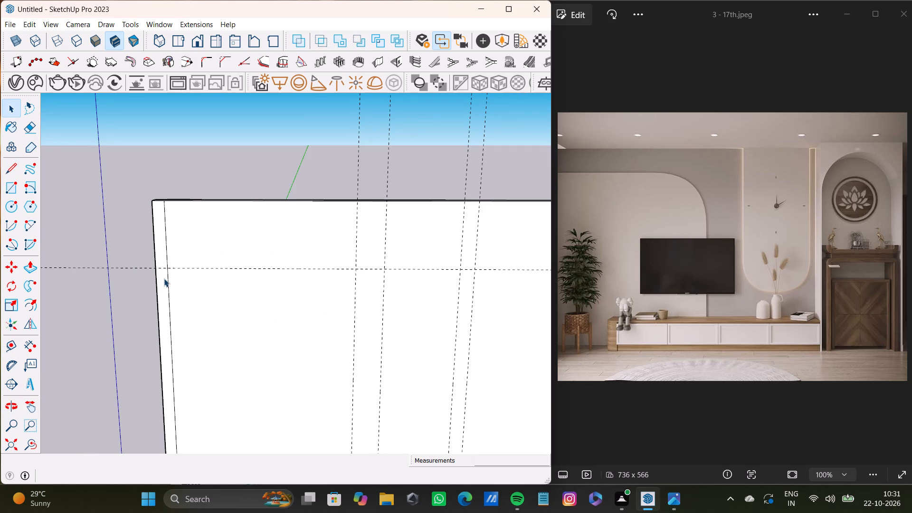
# Draw a line from the wall's left inner line along the horizontal guide to the first vertical guide and down to the floor.
pyautogui.press('l')
pyautogui.moveTo(165, 270); pyautogui.dragTo(171, 269)
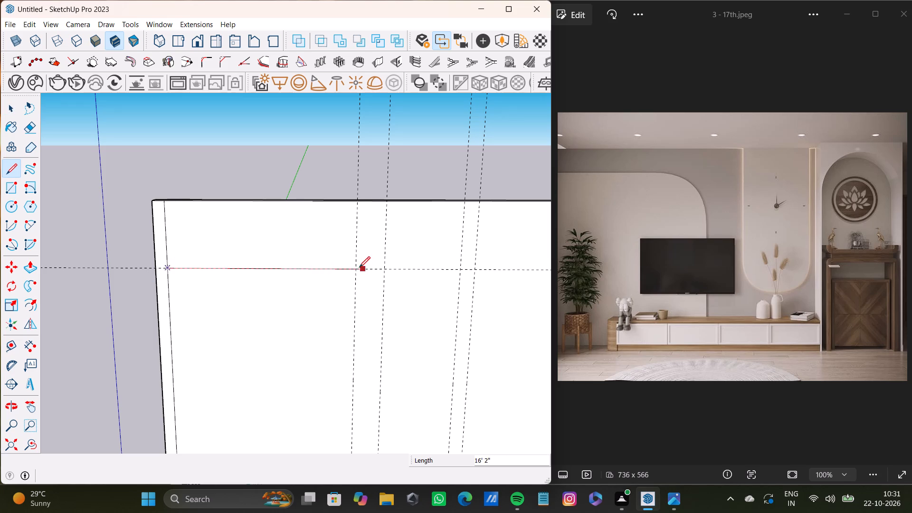
pyautogui.click(353, 269)
pyautogui.scroll(-3, 359, 351)
pyautogui.keyDown('shift'); pyautogui.moveTo(361, 359); pyautogui.dragTo(363, 346, button='middle'); pyautogui.keyUp('shift')
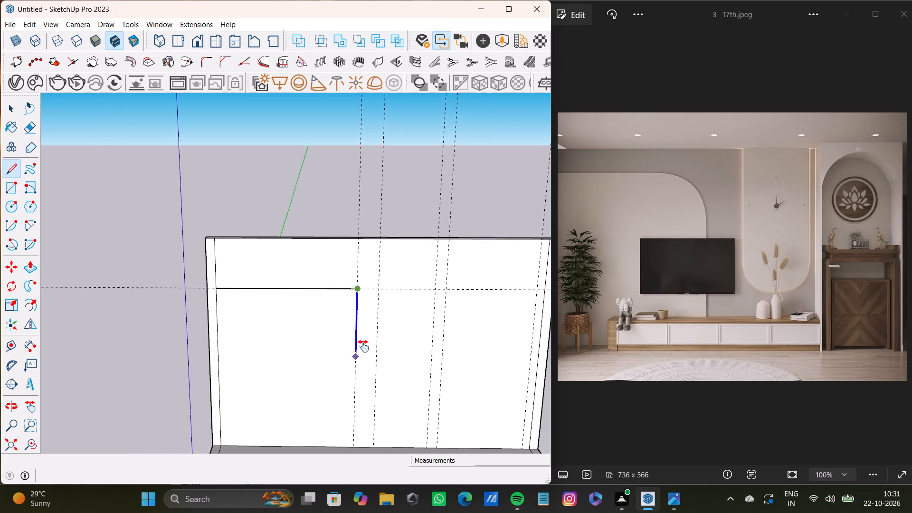
pyautogui.keyDown('shift'); pyautogui.moveTo(363, 346); pyautogui.dragTo(353, 304, button='middle'); pyautogui.keyUp('shift')
pyautogui.click(348, 396)
pyautogui.press('space')
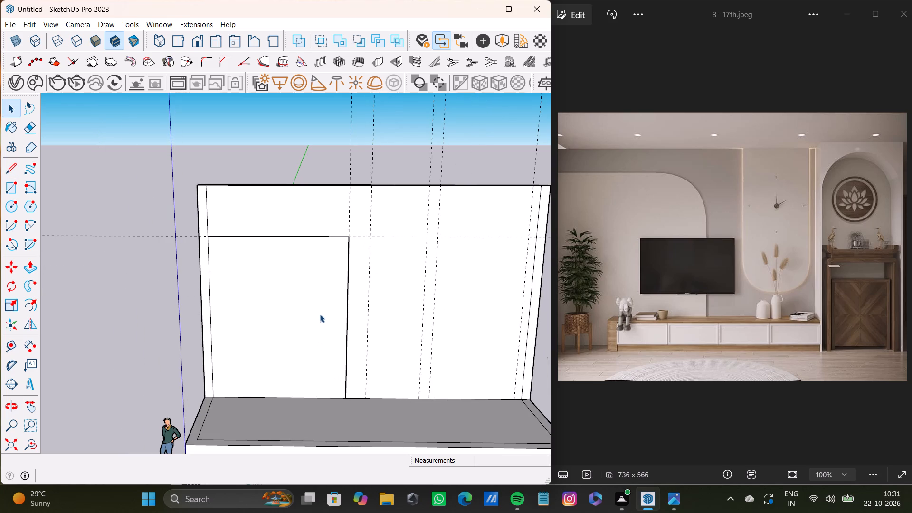
# Round the TV panel's upper corner with an arc of about 1' 3" bulge, and delete the two straight edges outside it.
pyautogui.press('a')
pyautogui.scroll(3, 312, 253)
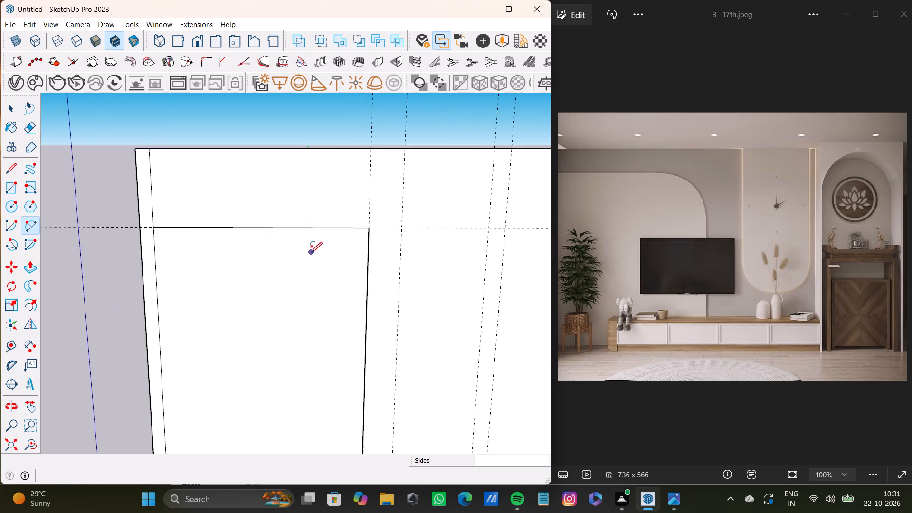
pyautogui.scroll(1, 311, 253)
pyautogui.moveTo(311, 253); pyautogui.dragTo(321, 245, button='middle')
pyautogui.click(307, 228)
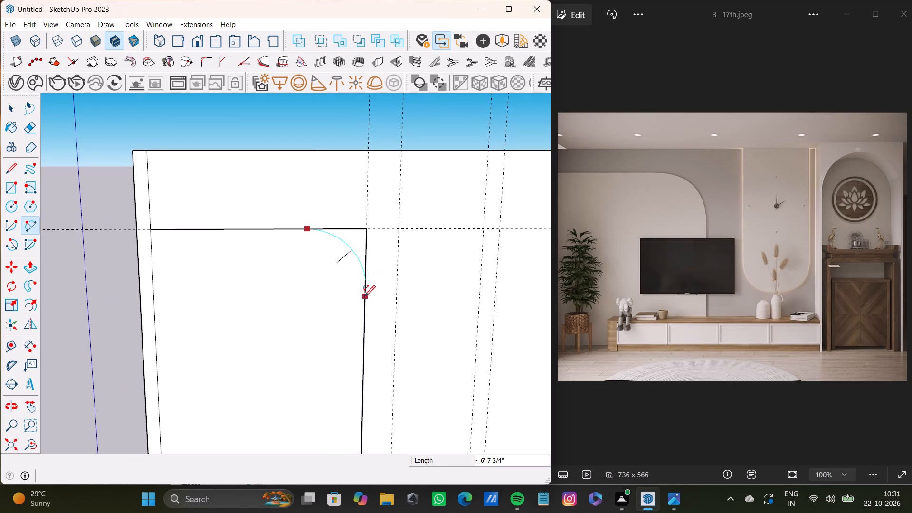
pyautogui.click(364, 296)
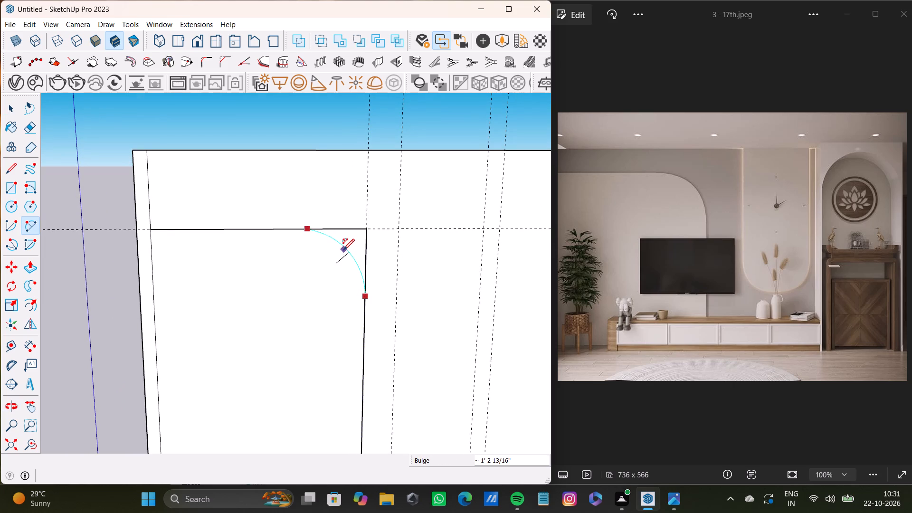
pyautogui.click(343, 250)
pyautogui.press('space')
pyautogui.click(355, 229)
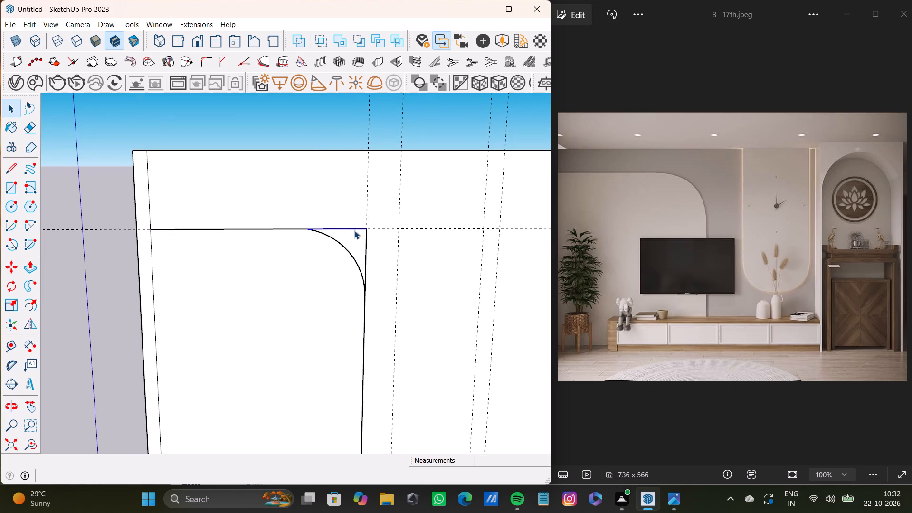
pyautogui.press('Delete')
pyautogui.click(365, 263)
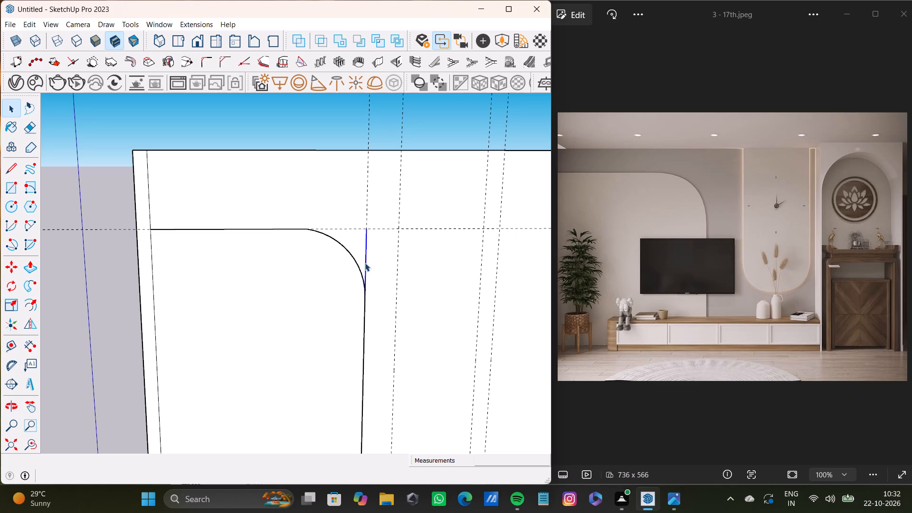
pyautogui.press('Delete')
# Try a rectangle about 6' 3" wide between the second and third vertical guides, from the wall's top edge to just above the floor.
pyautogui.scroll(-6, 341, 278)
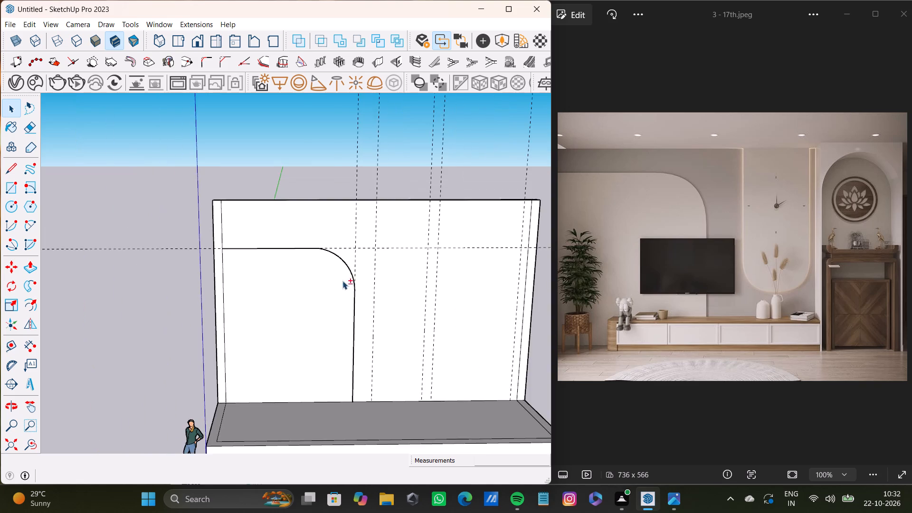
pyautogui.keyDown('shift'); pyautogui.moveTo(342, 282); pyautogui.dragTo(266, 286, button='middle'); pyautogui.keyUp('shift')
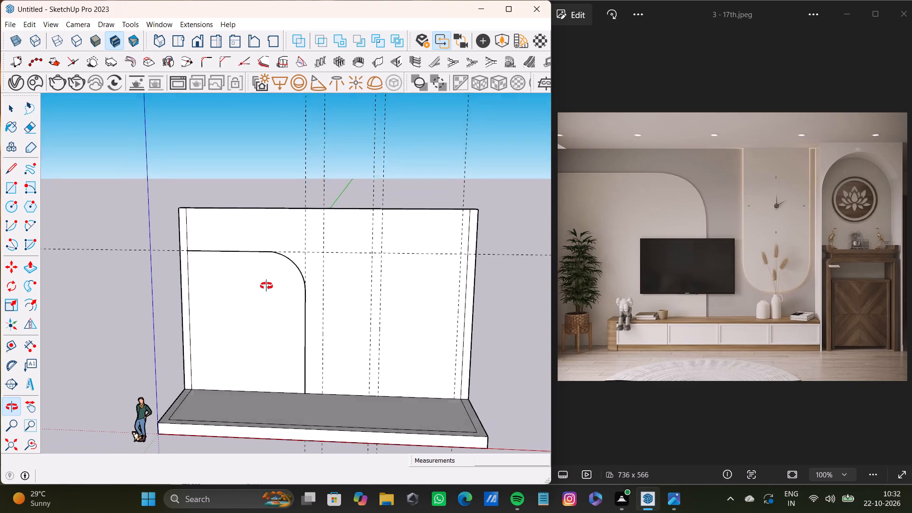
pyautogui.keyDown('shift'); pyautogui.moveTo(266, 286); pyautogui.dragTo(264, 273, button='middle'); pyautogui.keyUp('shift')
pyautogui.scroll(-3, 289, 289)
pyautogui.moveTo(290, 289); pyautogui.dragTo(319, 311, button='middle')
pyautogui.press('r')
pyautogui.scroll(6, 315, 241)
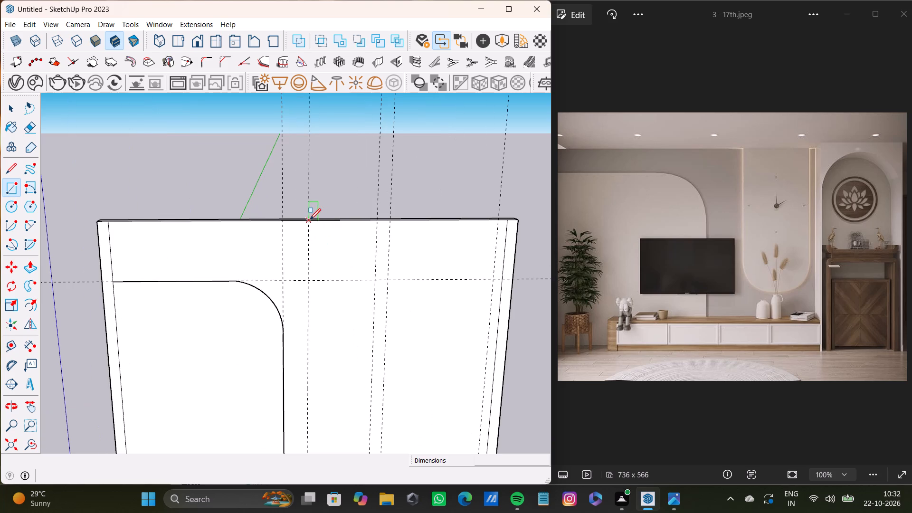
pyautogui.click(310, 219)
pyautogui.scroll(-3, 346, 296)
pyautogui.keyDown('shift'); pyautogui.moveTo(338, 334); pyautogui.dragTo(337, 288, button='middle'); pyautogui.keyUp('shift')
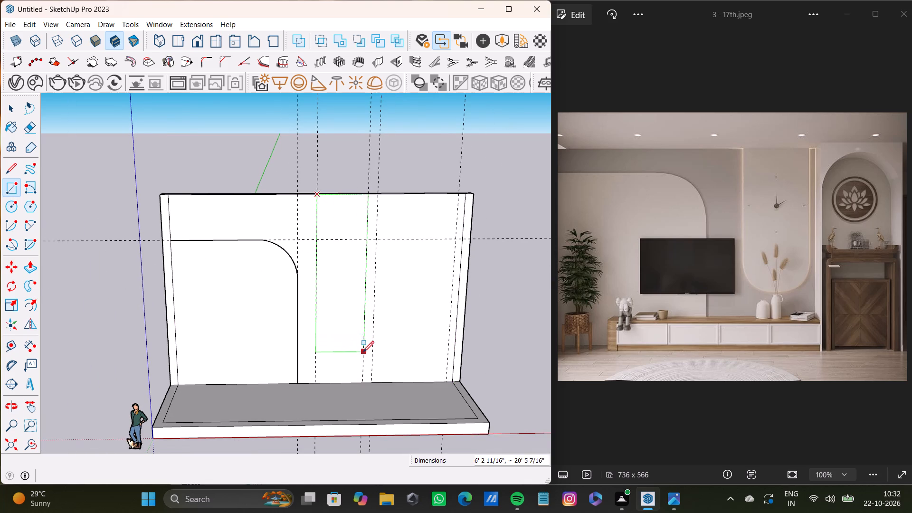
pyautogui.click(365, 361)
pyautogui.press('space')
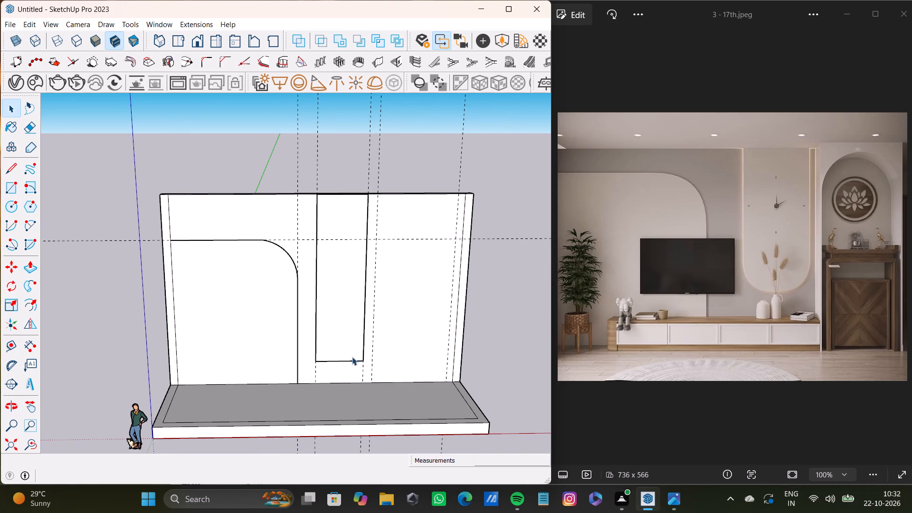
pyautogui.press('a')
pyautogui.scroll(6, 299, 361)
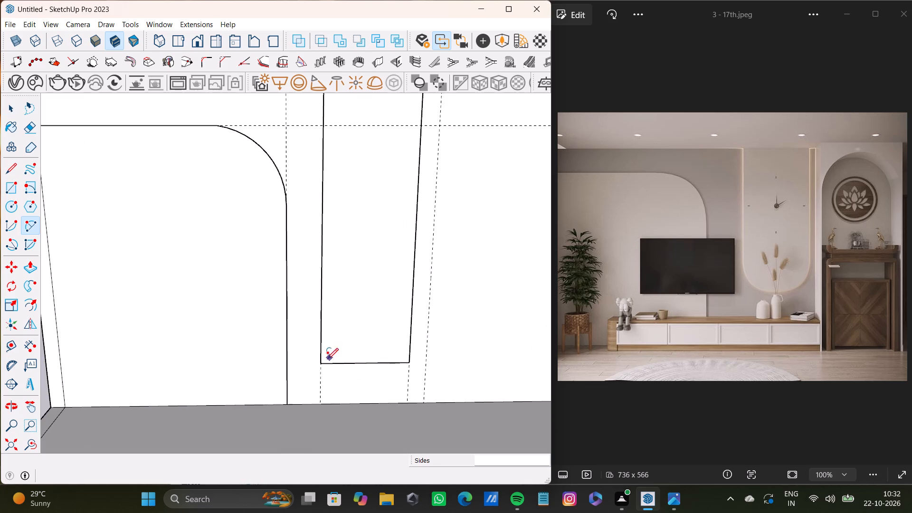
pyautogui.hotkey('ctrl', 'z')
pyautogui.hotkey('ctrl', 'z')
# Delete the straight vertical edge left outside the TV panel's rounded corner.
pyautogui.scroll(-4, 333, 322)
pyautogui.keyDown('shift'); pyautogui.moveTo(337, 316); pyautogui.dragTo(323, 355, button='middle'); pyautogui.keyUp('shift')
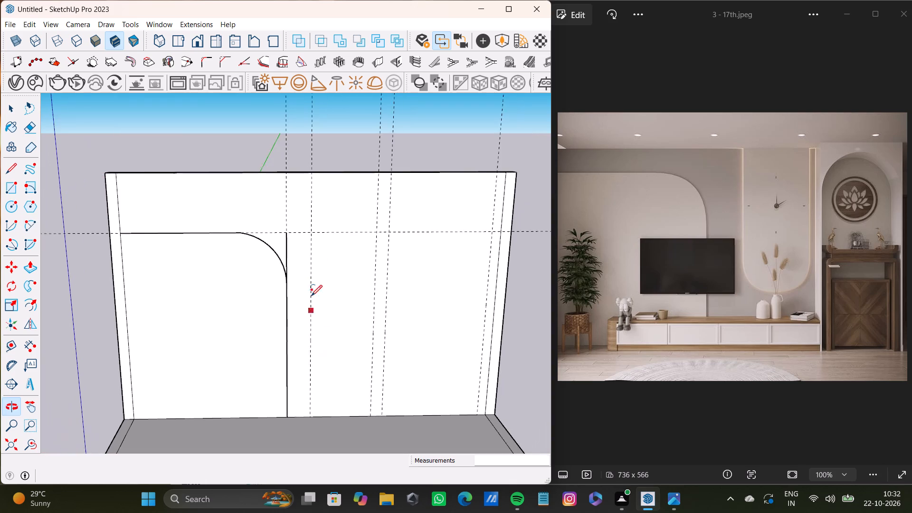
pyautogui.scroll(6, 311, 267)
pyautogui.press('space')
pyautogui.click(271, 251)
pyautogui.press('Delete')
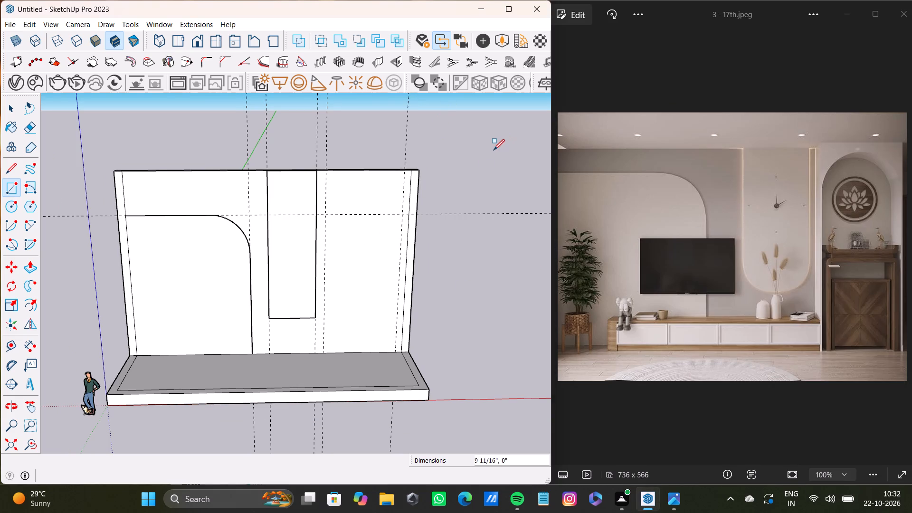
# Undo the rectangle drawn between the second and third vertical guides for the clock panel.
pyautogui.press('space')
pyautogui.scroll(7, 291, 304)
pyautogui.keyDown('shift'); pyautogui.moveTo(295, 295); pyautogui.dragTo(323, 260, button='middle'); pyautogui.keyUp('shift')
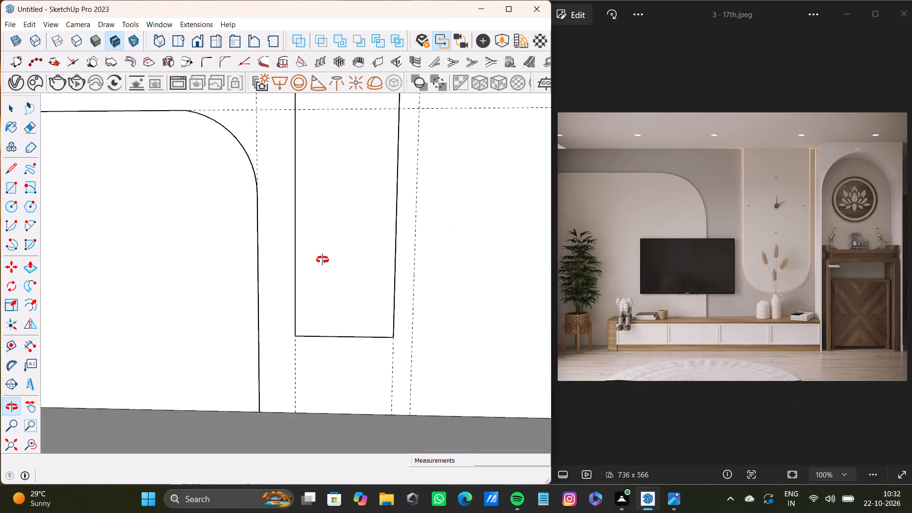
pyautogui.keyDown('shift'); pyautogui.moveTo(323, 260); pyautogui.dragTo(342, 302, button='middle'); pyautogui.keyUp('shift')
pyautogui.scroll(5, 282, 329)
pyautogui.scroll(-3, 293, 327)
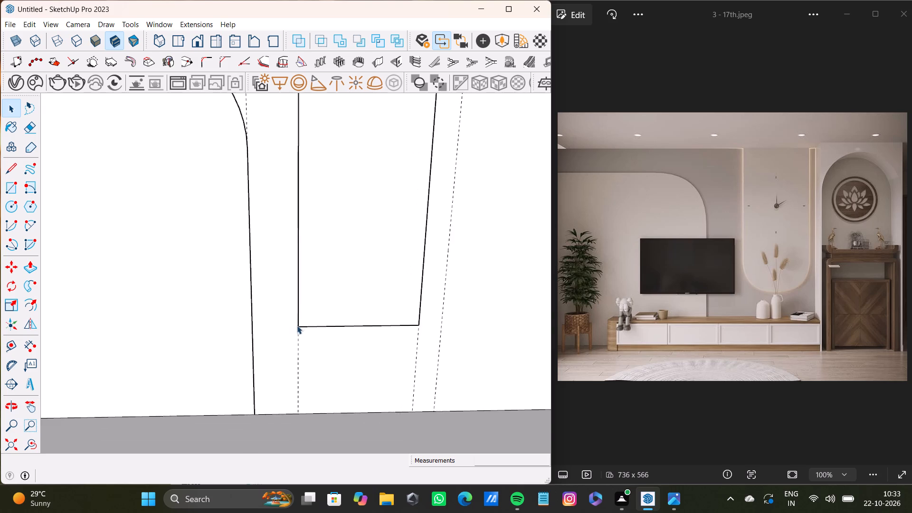
pyautogui.scroll(-4, 297, 325)
pyautogui.moveTo(300, 323); pyautogui.dragTo(296, 307, button='middle')
pyautogui.scroll(-4, 326, 332)
pyautogui.moveTo(330, 327); pyautogui.dragTo(324, 273, button='middle')
pyautogui.hotkey('ctrl', 'z')
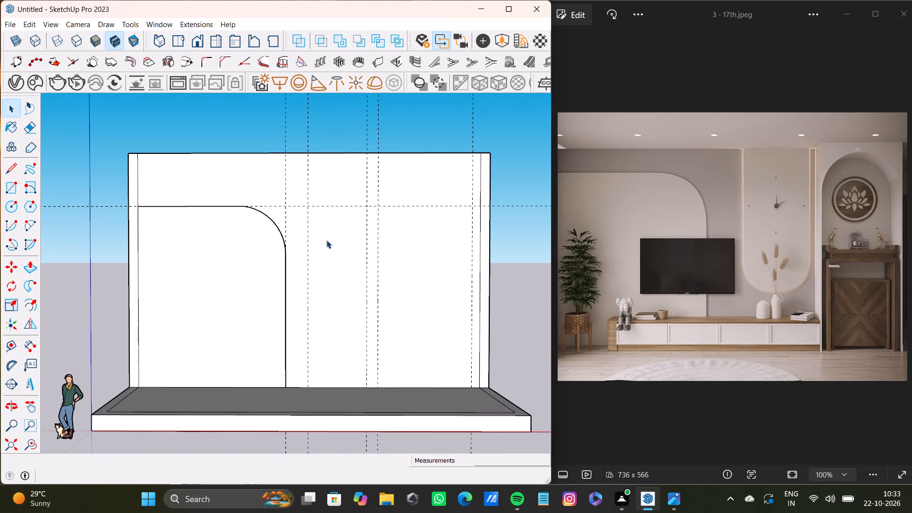
# Draw a clock-panel rectangle about 6' 3" wide between the second and third vertical guides, from the wall's top edge to well above the floor.
pyautogui.press('r')
pyautogui.click(305, 152)
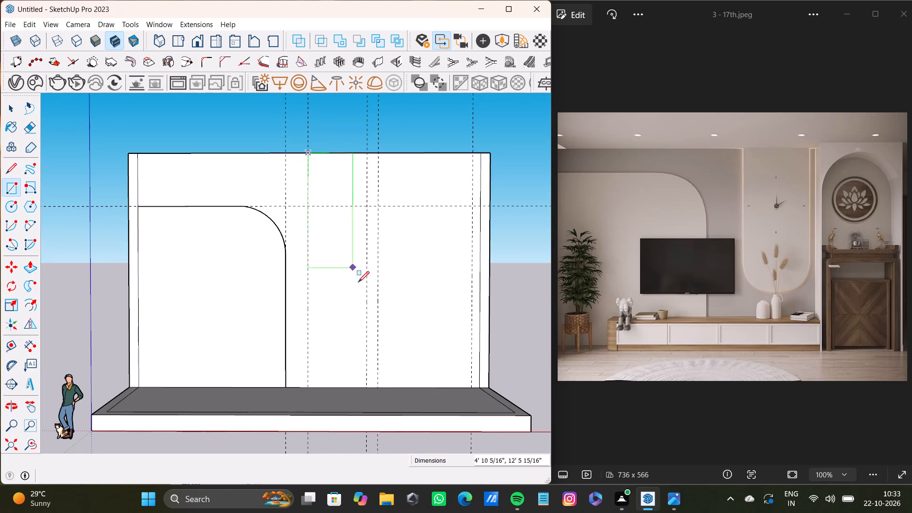
pyautogui.click(367, 305)
pyautogui.press('space')
# Add a semicircle with a bulge of about 3' 1" below the clock panel and delete the straight edge between panel and semicircle.
pyautogui.press('a')
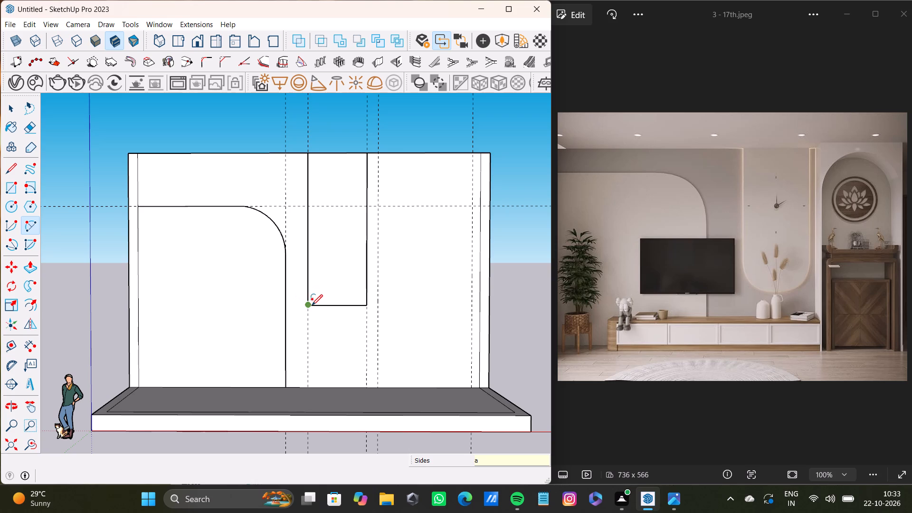
pyautogui.click(309, 304)
pyautogui.click(367, 304)
pyautogui.click(340, 334)
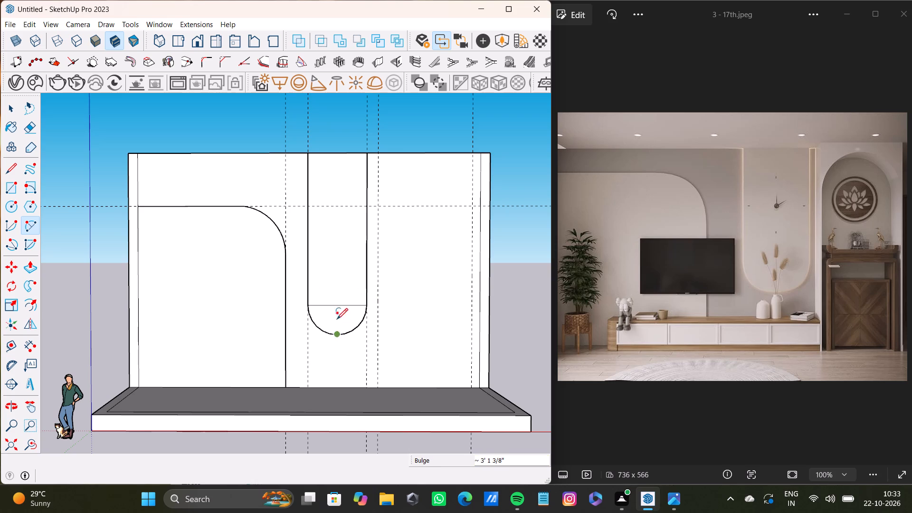
pyautogui.press('space')
pyautogui.click(344, 305)
pyautogui.press('Delete')
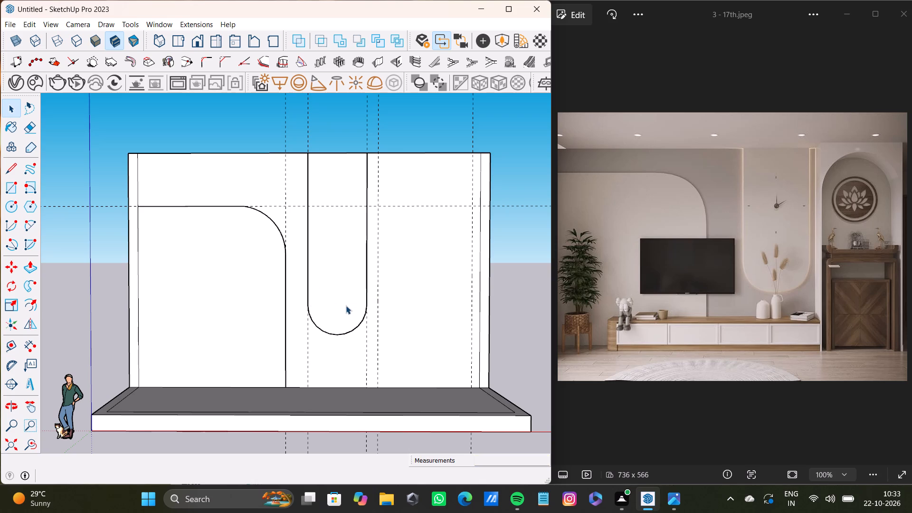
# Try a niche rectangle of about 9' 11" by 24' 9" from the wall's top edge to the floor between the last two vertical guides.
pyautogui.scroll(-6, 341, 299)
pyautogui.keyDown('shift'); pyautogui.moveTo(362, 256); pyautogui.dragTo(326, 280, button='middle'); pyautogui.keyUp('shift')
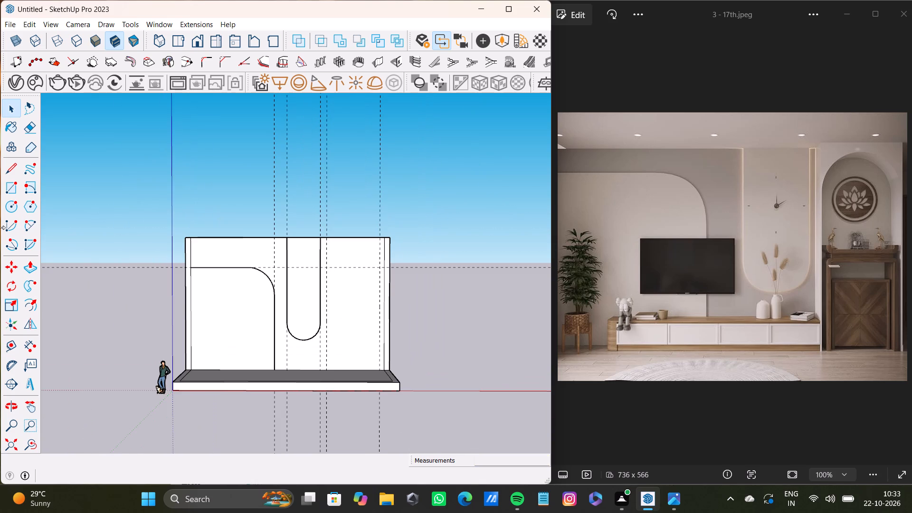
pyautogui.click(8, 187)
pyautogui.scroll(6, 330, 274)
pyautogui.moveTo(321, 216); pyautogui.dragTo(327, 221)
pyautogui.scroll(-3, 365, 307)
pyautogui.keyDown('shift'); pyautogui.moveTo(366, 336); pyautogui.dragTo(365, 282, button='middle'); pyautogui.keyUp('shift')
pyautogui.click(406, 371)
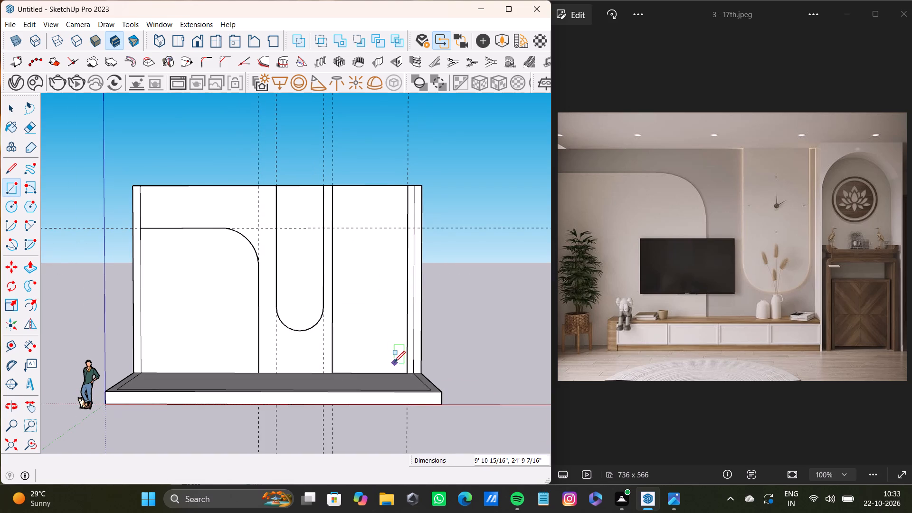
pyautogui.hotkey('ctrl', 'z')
# Draw a niche rectangle of about 9' 11" by 19' 2" from the horizontal guide to the floor between the last two vertical guides.
pyautogui.click(332, 228)
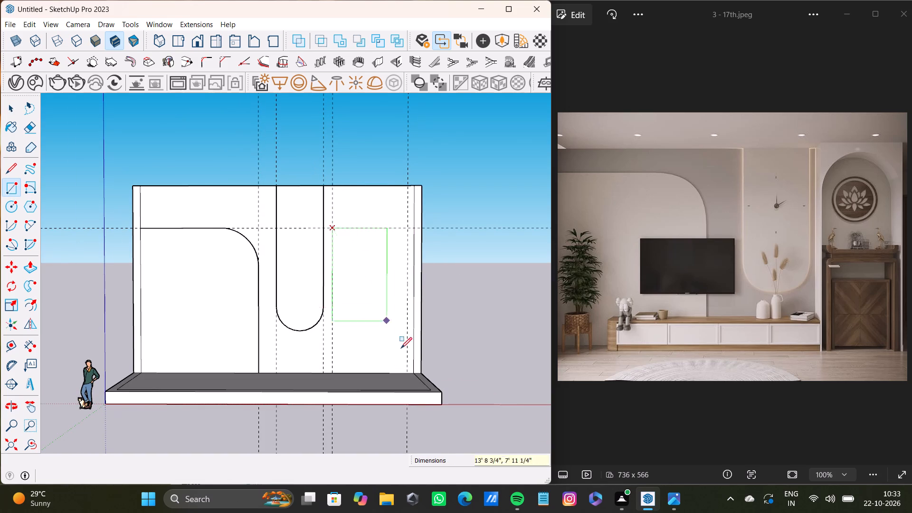
pyautogui.click(406, 371)
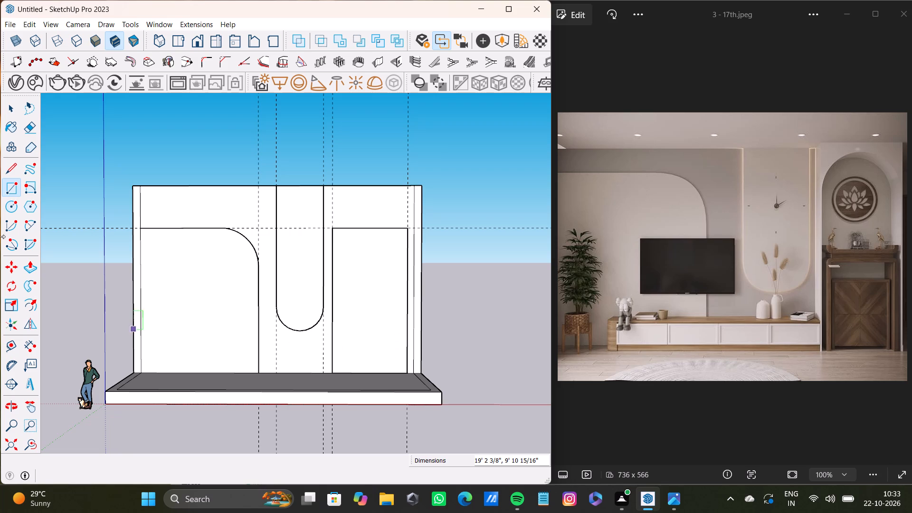
# Add a semicircular arch with a bulge of about 4' 11" above the niche rectangle and delete the straight edge between them.
pyautogui.press('a')
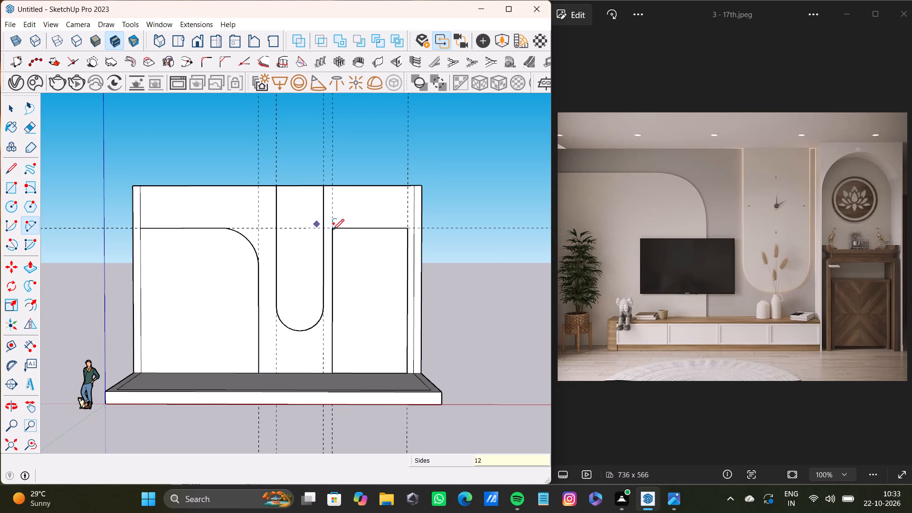
pyautogui.click(335, 226)
pyautogui.click(408, 229)
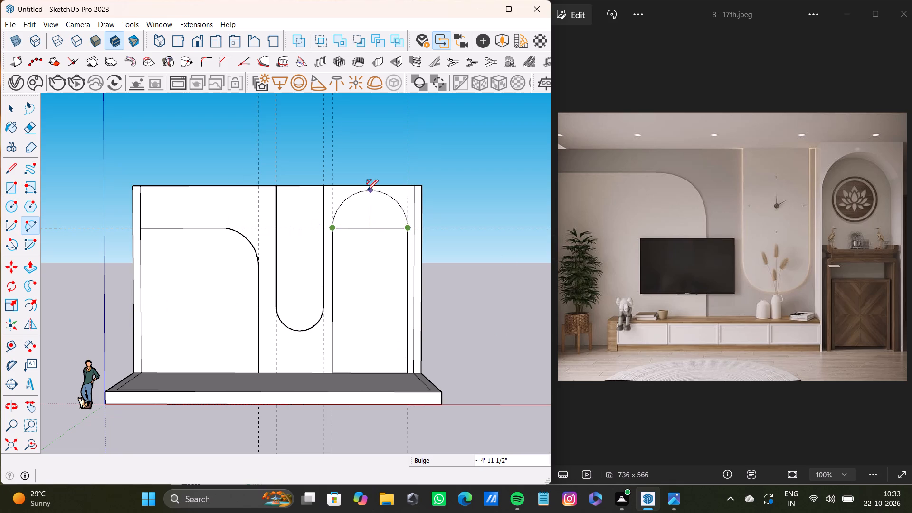
pyautogui.click(368, 193)
pyautogui.press('space')
pyautogui.click(376, 227)
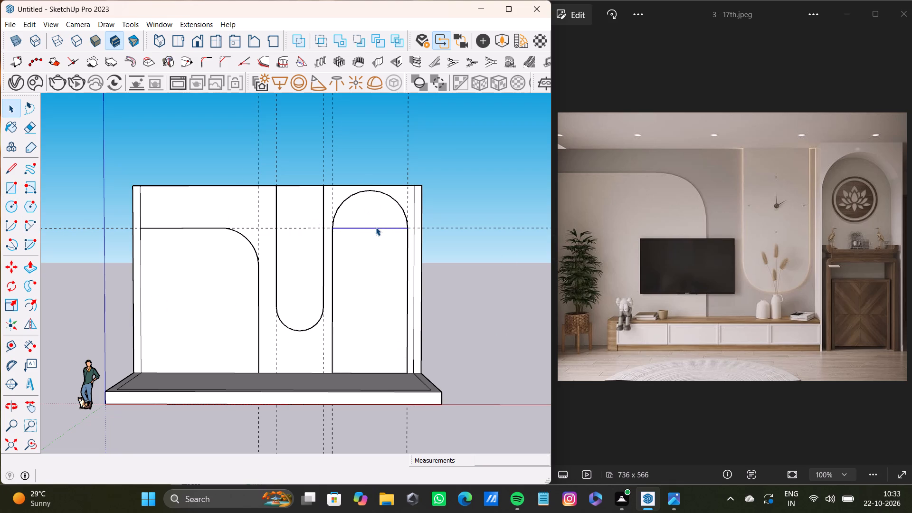
pyautogui.press('Delete')
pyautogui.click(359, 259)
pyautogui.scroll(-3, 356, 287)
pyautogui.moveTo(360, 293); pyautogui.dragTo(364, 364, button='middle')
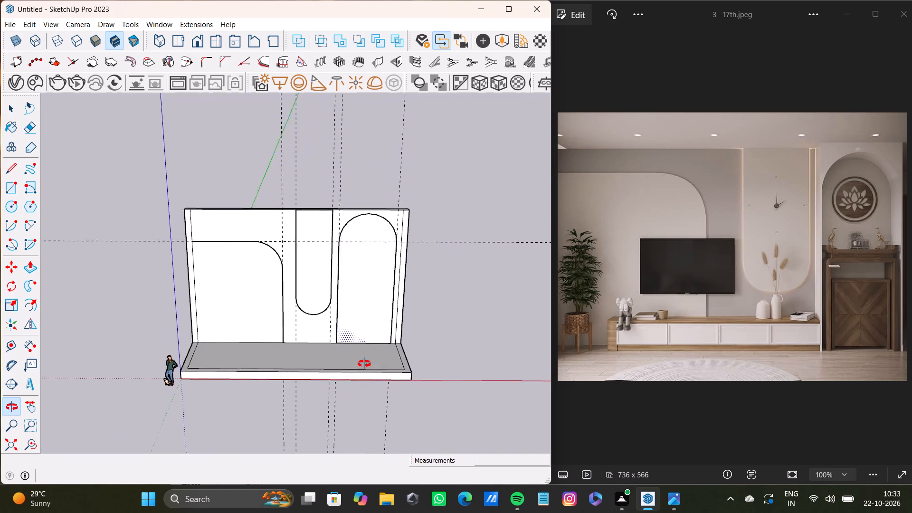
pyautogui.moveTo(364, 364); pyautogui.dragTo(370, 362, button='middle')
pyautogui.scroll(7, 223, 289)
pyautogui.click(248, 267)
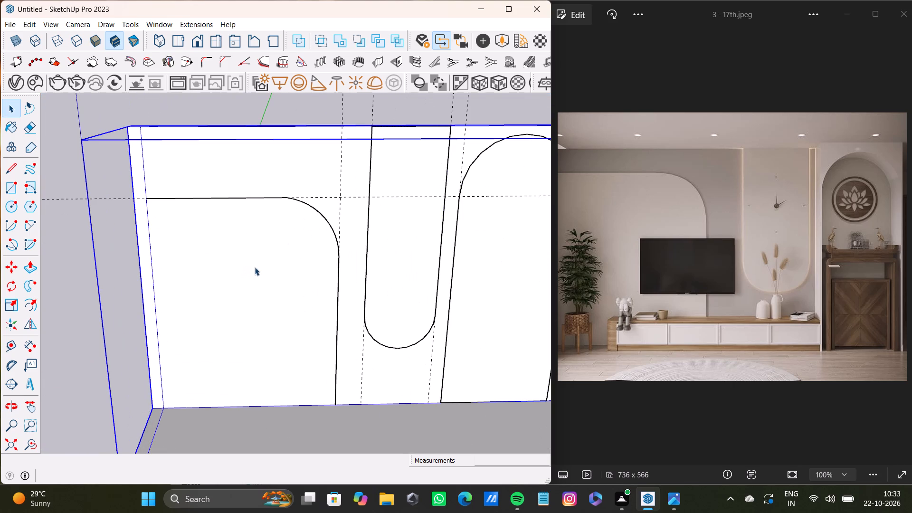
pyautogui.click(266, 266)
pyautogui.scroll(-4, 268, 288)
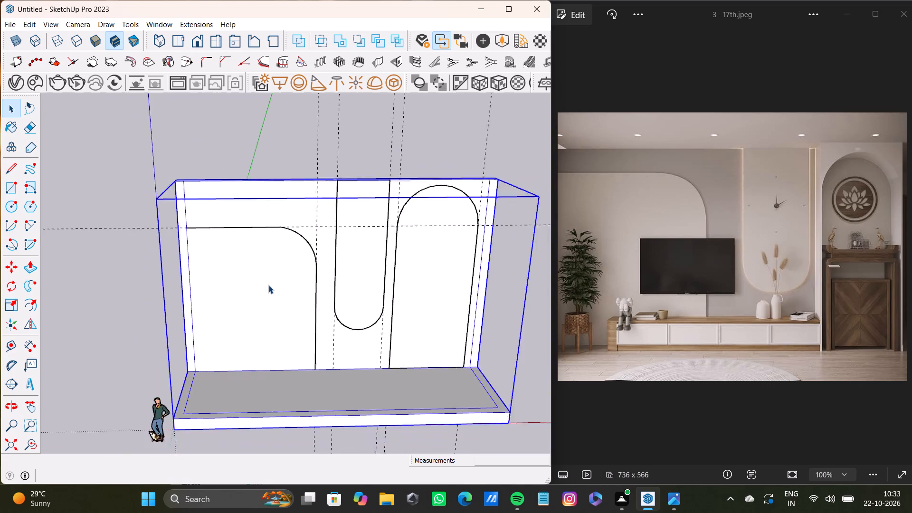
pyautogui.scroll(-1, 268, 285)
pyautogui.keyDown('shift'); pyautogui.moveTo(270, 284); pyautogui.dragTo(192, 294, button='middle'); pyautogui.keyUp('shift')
# Extrude the arched niche face about 3' 9 1/2" out from the wall.
pyautogui.click(326, 281)
pyautogui.press('p')
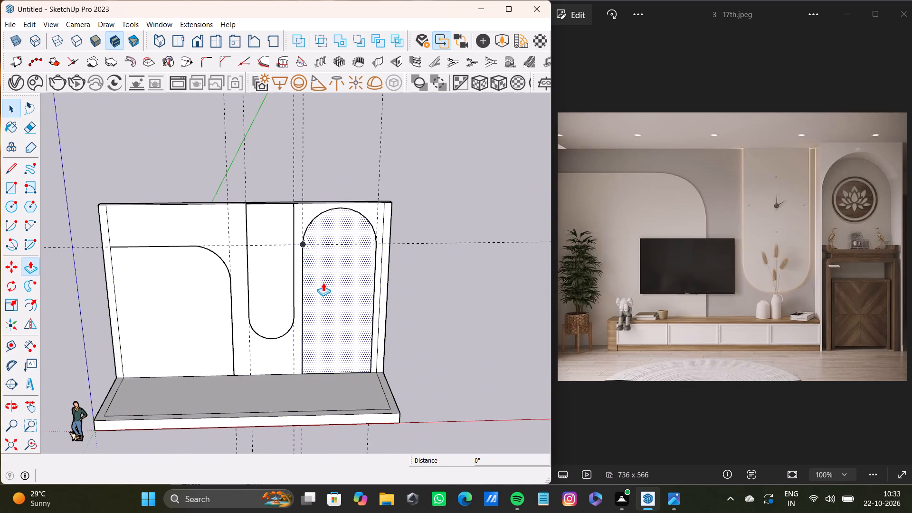
pyautogui.moveTo(323, 283); pyautogui.dragTo(325, 292)
pyautogui.scroll(-4, 325, 293)
pyautogui.hotkey('ctrl', 'z')
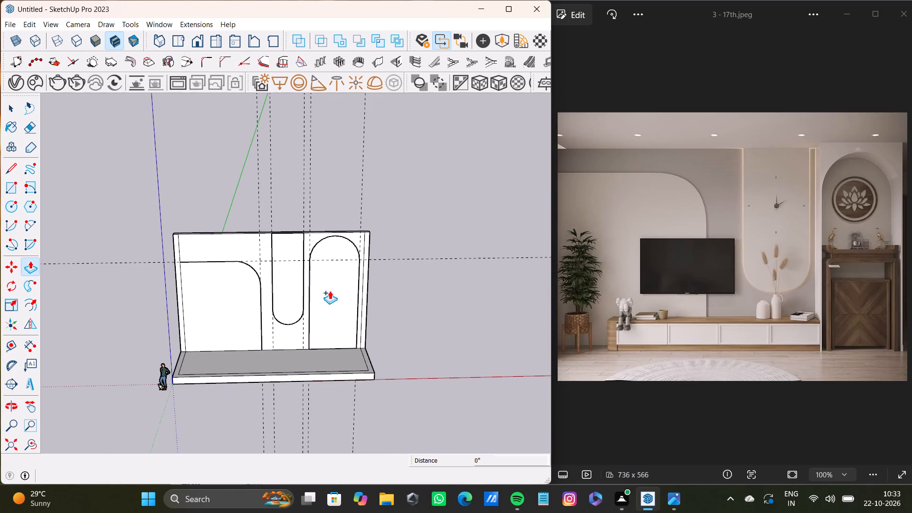
pyautogui.moveTo(333, 295); pyautogui.dragTo(336, 301)
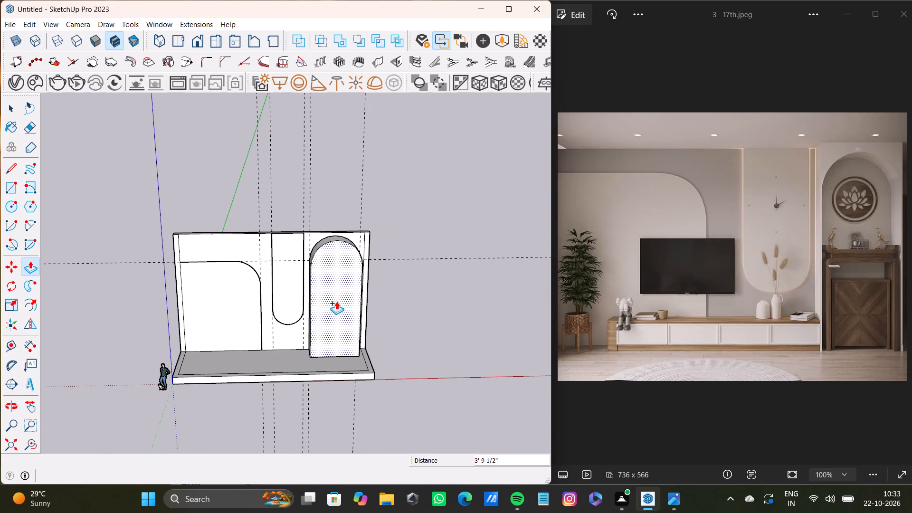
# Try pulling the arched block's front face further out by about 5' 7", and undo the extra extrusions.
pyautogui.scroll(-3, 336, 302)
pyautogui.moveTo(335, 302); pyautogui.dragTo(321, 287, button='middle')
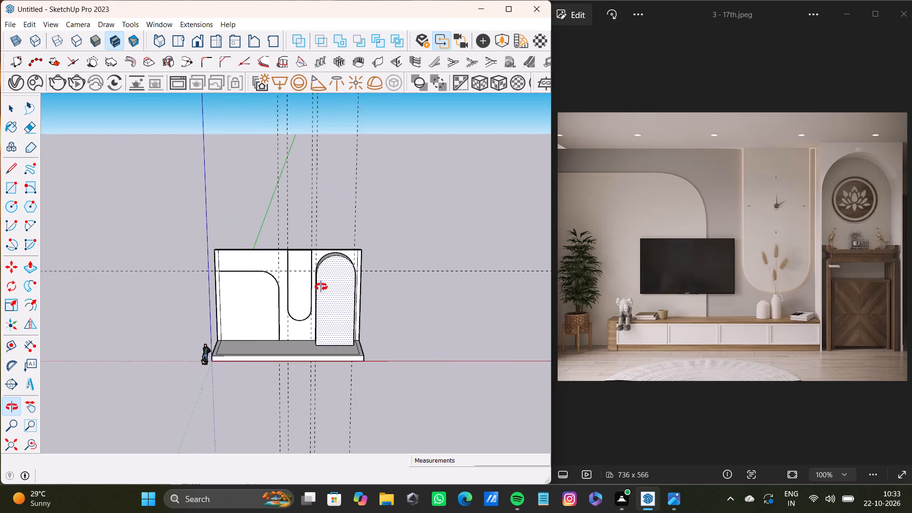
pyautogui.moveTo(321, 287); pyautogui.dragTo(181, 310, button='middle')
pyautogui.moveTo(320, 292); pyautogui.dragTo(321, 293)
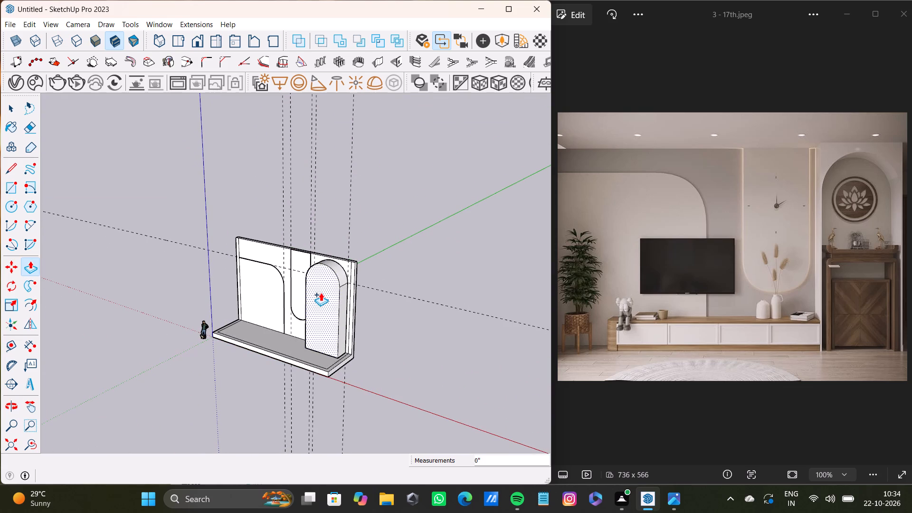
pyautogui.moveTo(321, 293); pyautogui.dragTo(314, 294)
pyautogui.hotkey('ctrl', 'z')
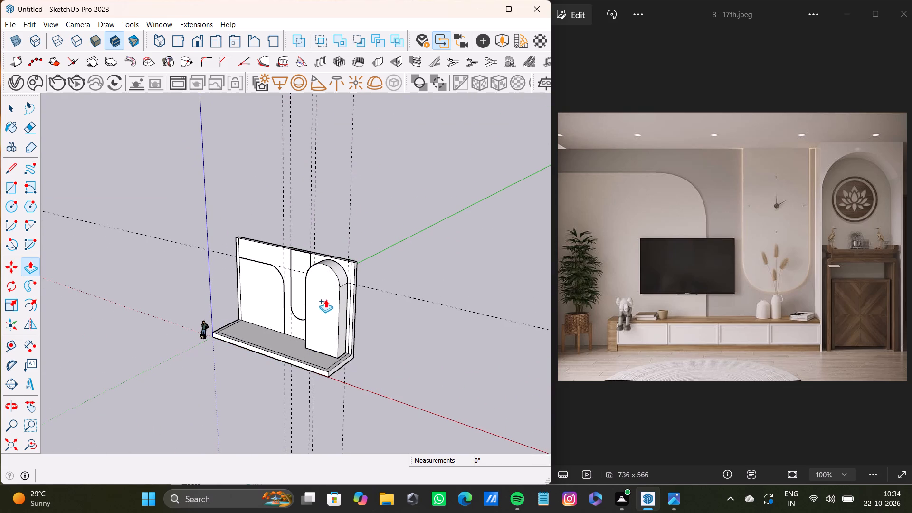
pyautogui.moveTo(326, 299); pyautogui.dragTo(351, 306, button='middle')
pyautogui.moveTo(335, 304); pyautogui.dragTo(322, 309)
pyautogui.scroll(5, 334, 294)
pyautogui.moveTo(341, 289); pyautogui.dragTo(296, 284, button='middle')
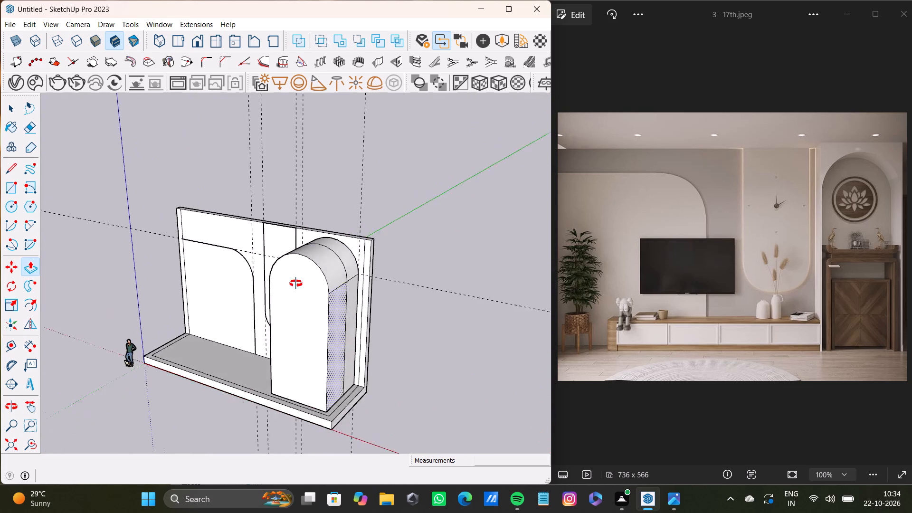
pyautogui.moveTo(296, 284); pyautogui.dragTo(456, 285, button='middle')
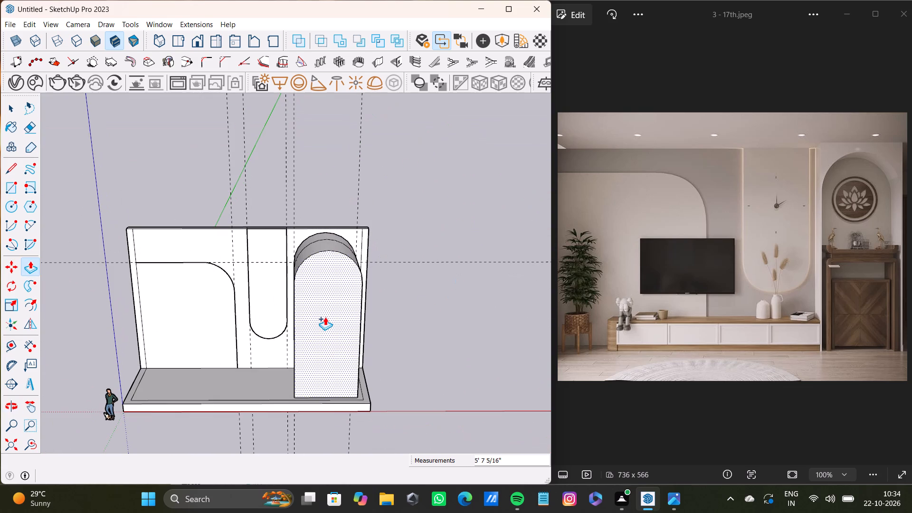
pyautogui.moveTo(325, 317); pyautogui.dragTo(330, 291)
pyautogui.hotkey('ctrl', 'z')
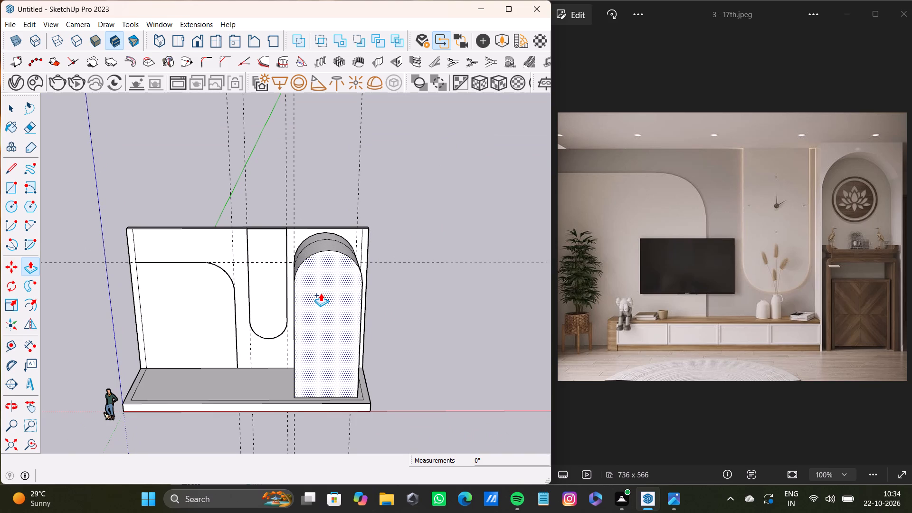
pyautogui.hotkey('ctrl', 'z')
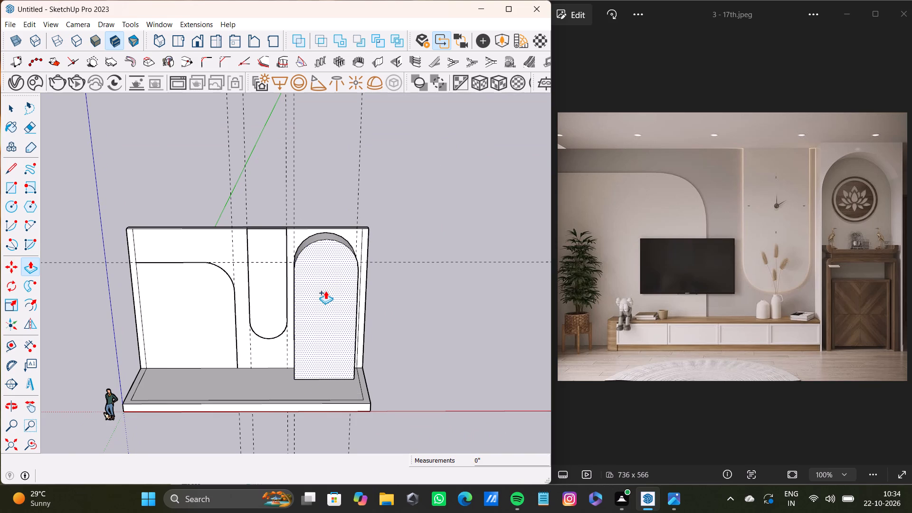
# Offset the arched block's front outline inward to form a narrow frame around the niche.
pyautogui.scroll(4, 323, 285)
pyautogui.moveTo(337, 292); pyautogui.dragTo(268, 301, button='middle')
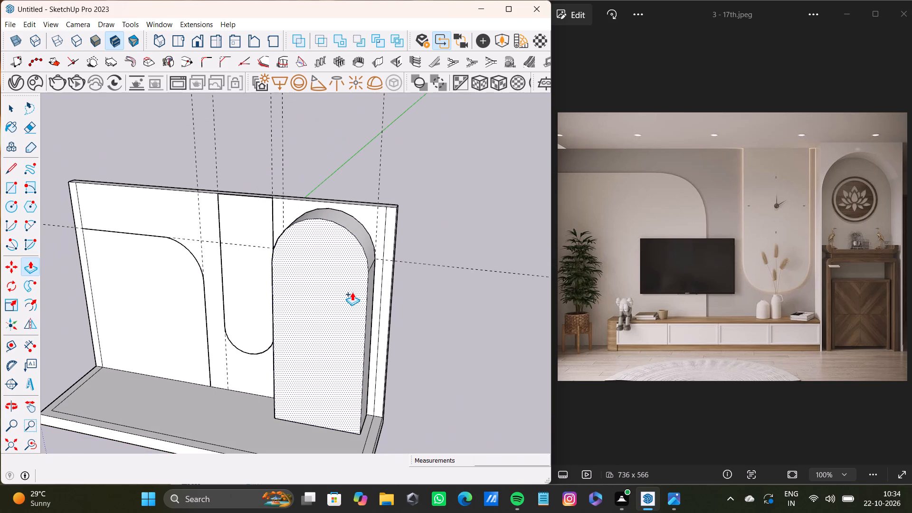
pyautogui.press('space')
pyautogui.click(336, 296)
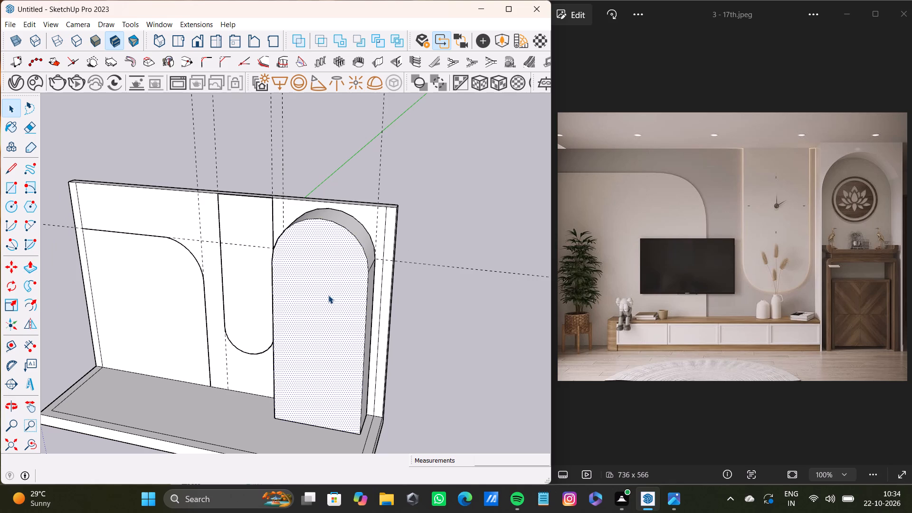
pyautogui.press('f')
pyautogui.moveTo(328, 295); pyautogui.dragTo(357, 312)
pyautogui.press('space')
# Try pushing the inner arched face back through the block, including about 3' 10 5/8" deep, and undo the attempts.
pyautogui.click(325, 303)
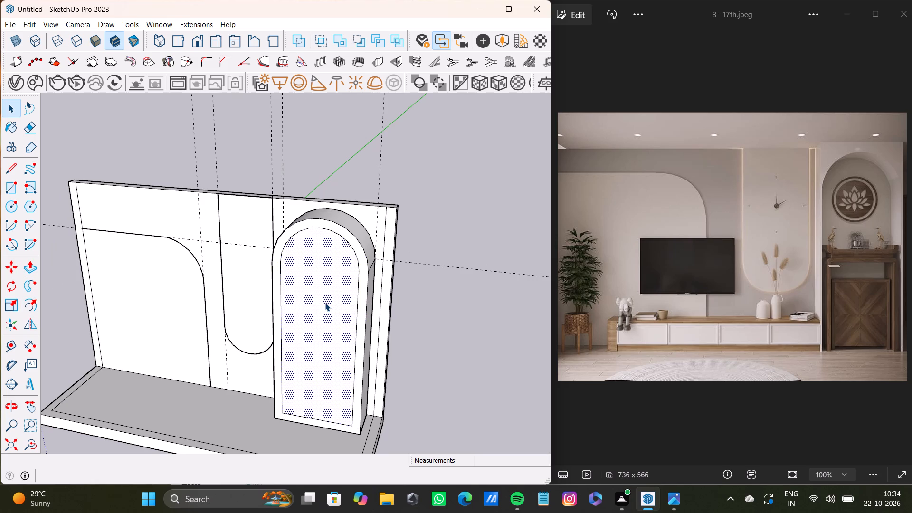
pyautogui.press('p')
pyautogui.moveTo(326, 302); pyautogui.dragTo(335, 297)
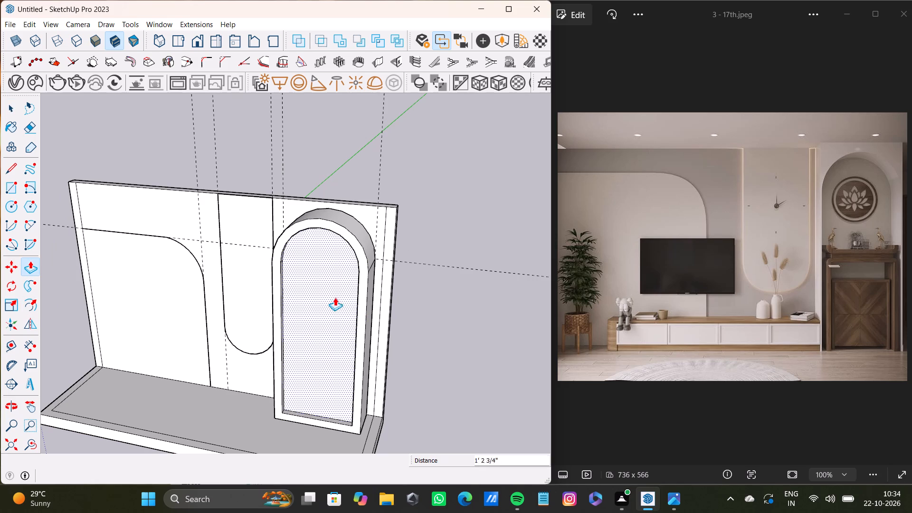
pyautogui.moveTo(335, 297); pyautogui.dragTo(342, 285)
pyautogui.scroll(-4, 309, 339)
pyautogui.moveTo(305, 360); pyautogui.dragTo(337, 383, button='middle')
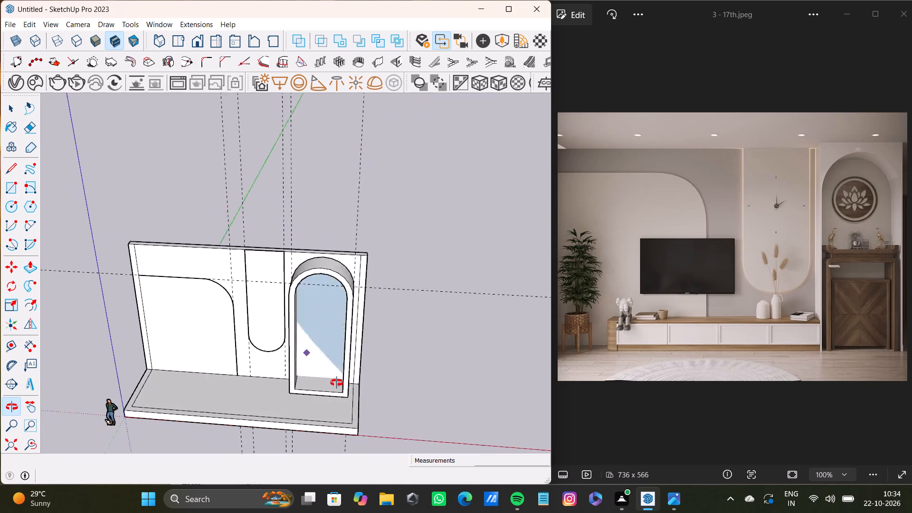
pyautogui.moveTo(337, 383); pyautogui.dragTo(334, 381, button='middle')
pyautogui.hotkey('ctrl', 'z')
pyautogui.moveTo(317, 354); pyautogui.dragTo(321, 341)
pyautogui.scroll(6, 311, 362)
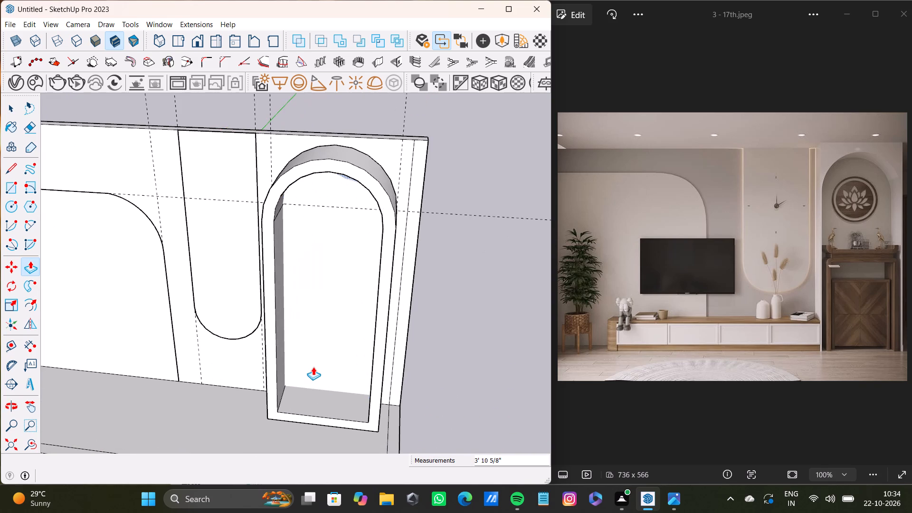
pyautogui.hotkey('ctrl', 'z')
# Push the inner arched face back toward the wall to hollow out the niche behind its frame.
pyautogui.moveTo(321, 363); pyautogui.dragTo(336, 345)
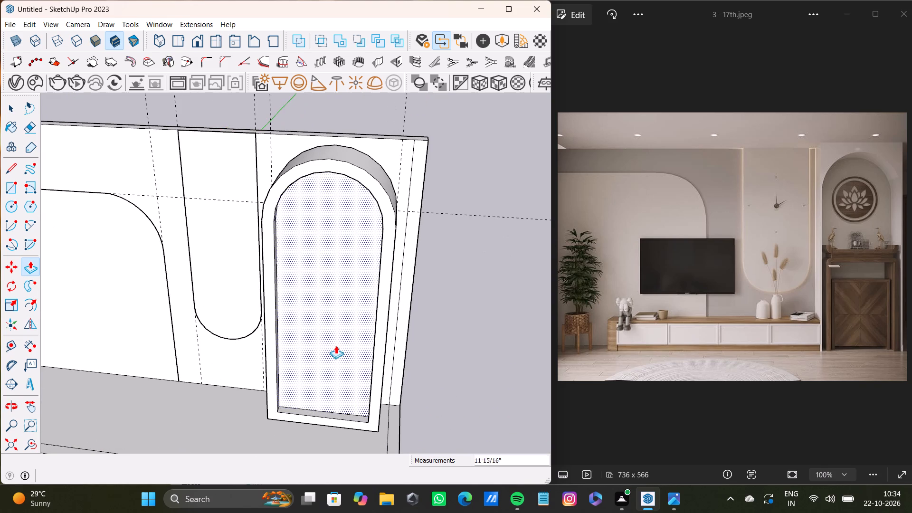
pyautogui.moveTo(336, 345); pyautogui.dragTo(337, 343)
pyautogui.press('space')
# Extrude the round-bottomed clock panel about 11 7/16" out from the wall.
pyautogui.scroll(-6, 315, 354)
pyautogui.moveTo(312, 360); pyautogui.dragTo(351, 245, button='middle')
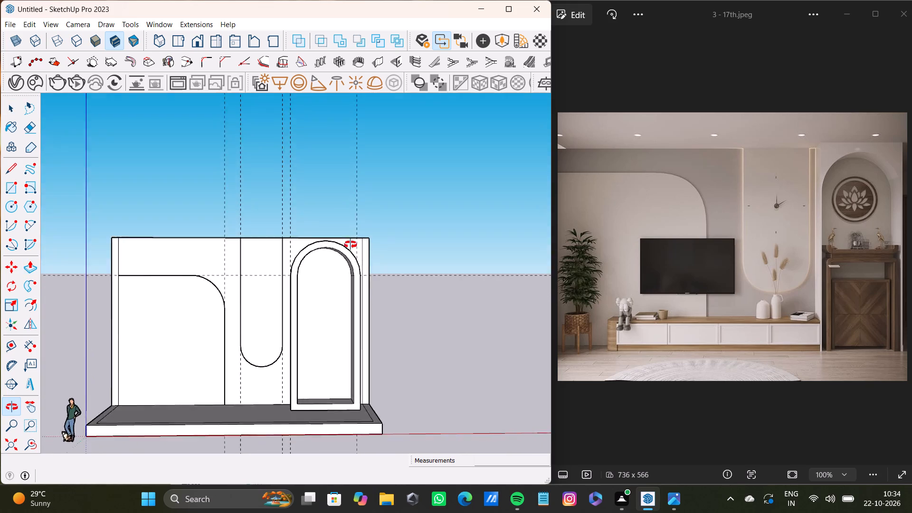
pyautogui.moveTo(351, 245); pyautogui.dragTo(318, 249, button='middle')
pyautogui.press('space')
pyautogui.click(264, 281)
pyautogui.moveTo(272, 315); pyautogui.dragTo(286, 342, button='middle')
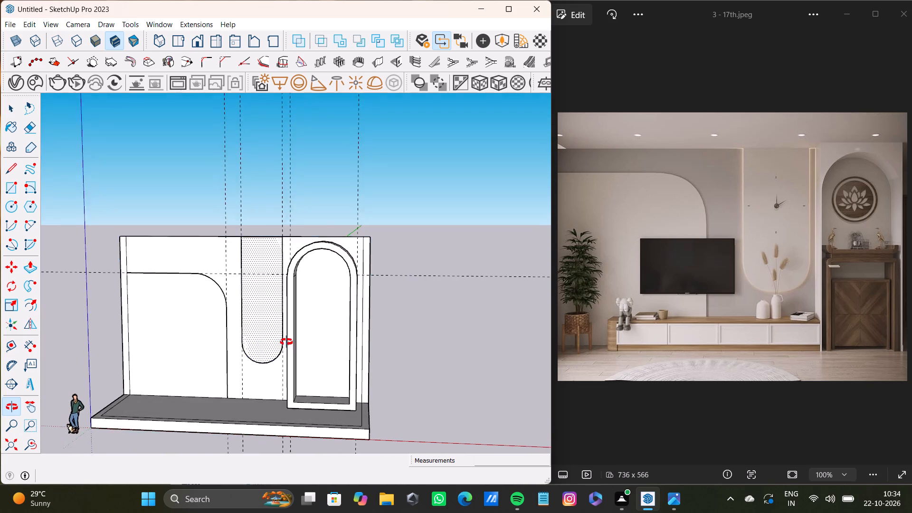
pyautogui.moveTo(286, 342); pyautogui.dragTo(289, 344, button='middle')
pyautogui.press('p')
pyautogui.click(269, 321)
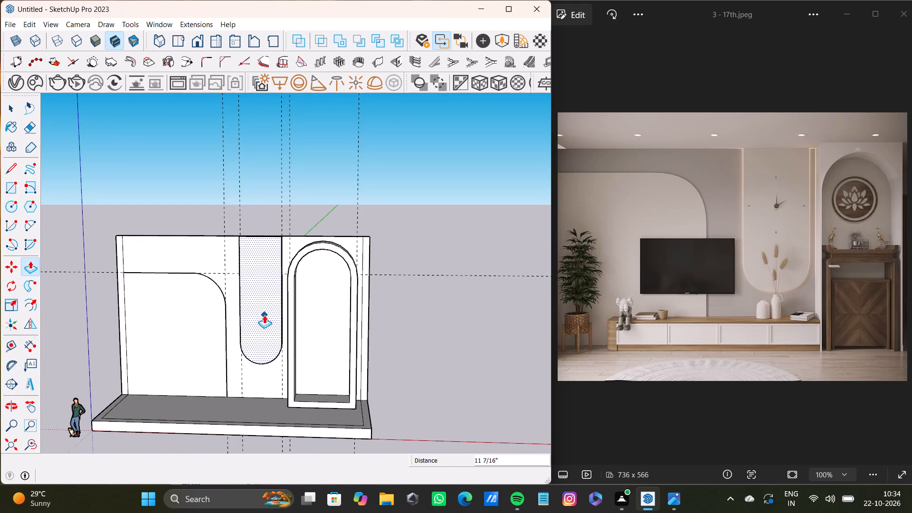
# Examine the clock panel's thickness and how its upper end meets the wall's top edge from several angles.
pyautogui.scroll(6, 264, 266)
pyautogui.moveTo(264, 253); pyautogui.dragTo(254, 305, button='middle')
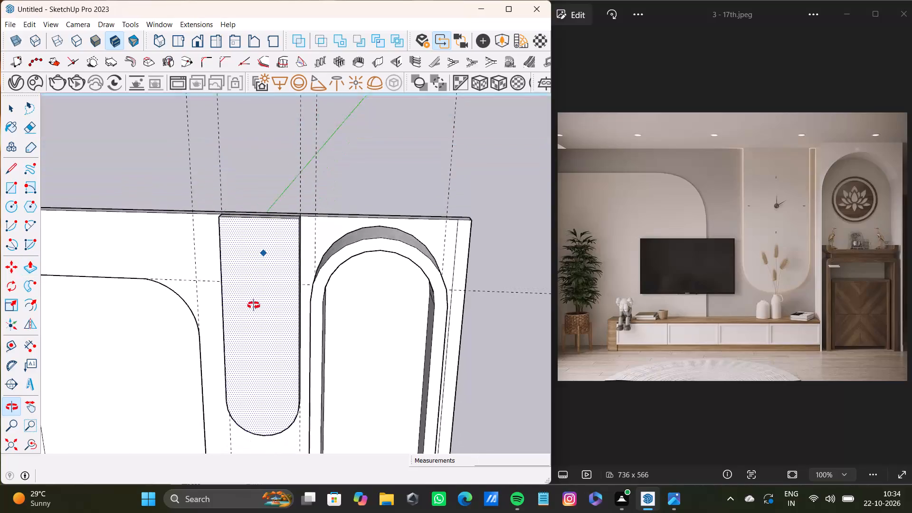
pyautogui.moveTo(254, 305); pyautogui.dragTo(255, 332, button='middle')
pyautogui.scroll(5, 254, 264)
pyautogui.scroll(-7, 255, 255)
pyautogui.moveTo(252, 270); pyautogui.dragTo(297, 276, button='middle')
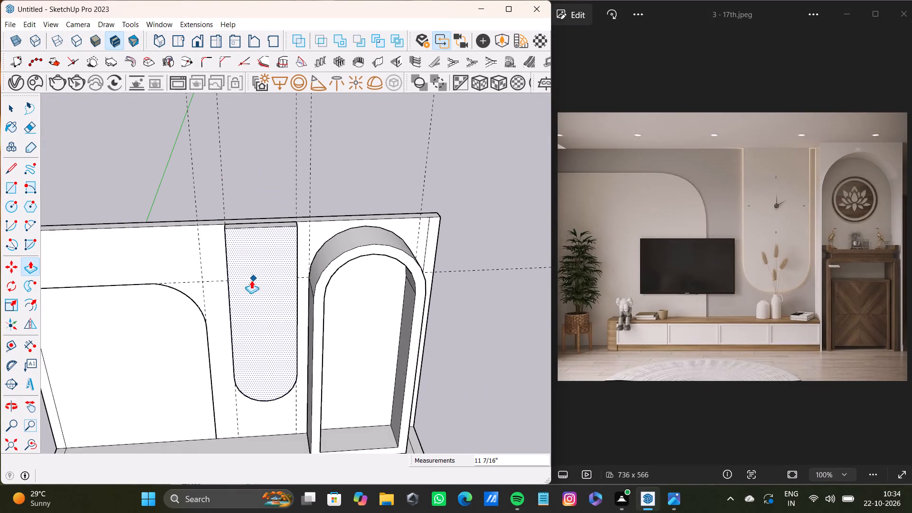
pyautogui.moveTo(272, 271); pyautogui.dragTo(191, 295, button='middle')
pyautogui.scroll(-4, 197, 286)
# Check whether the area inside the rounded TV panel outline can be selected separately from the back wall.
pyautogui.press('space')
pyautogui.click(183, 288)
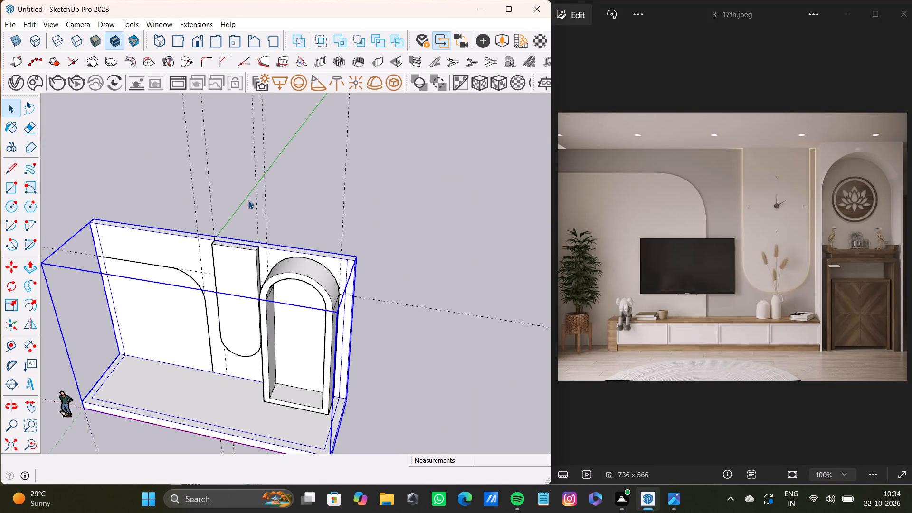
pyautogui.click(152, 177)
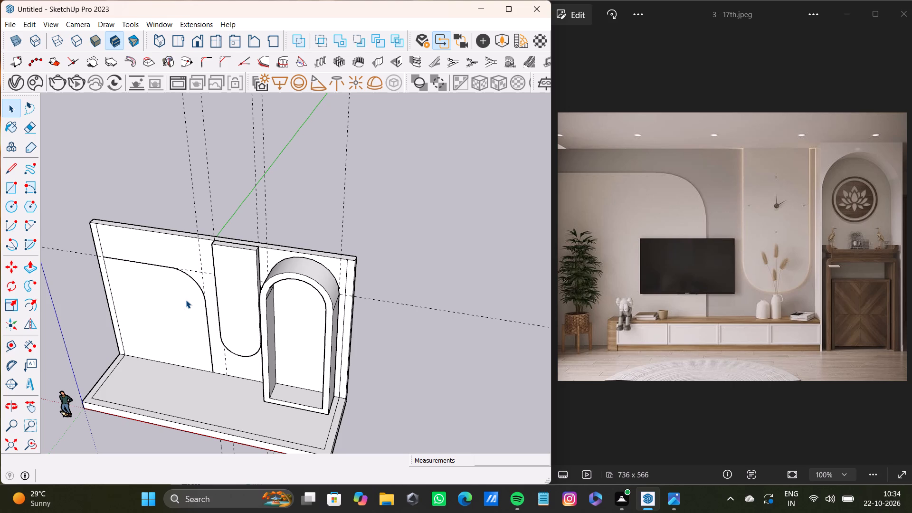
pyautogui.scroll(2, 187, 301)
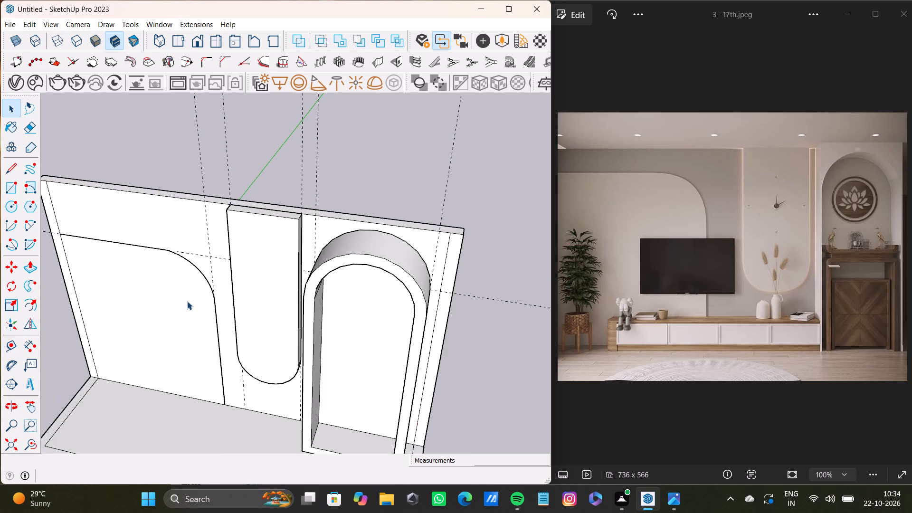
pyautogui.scroll(4, 187, 301)
pyautogui.moveTo(194, 307); pyautogui.dragTo(331, 294, button='middle')
pyautogui.click(286, 295)
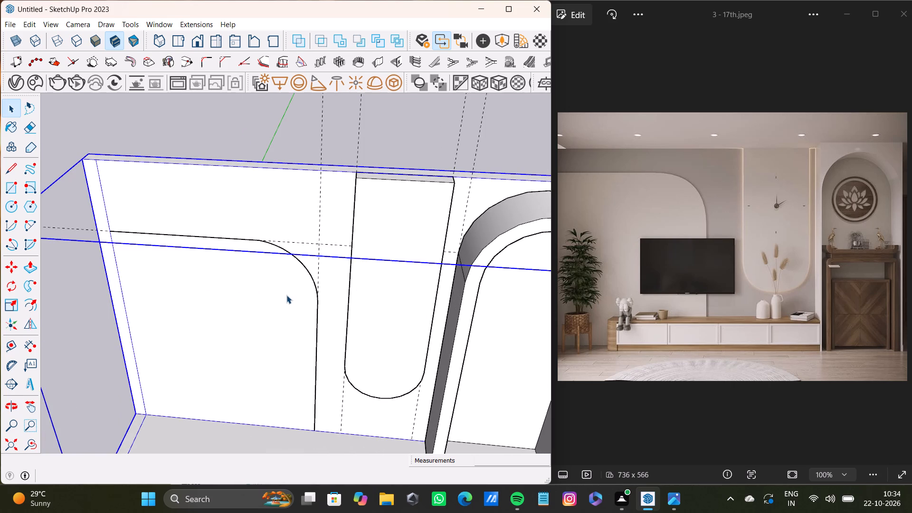
pyautogui.scroll(-8, 161, 283)
pyautogui.moveTo(163, 287); pyautogui.dragTo(166, 254, button='middle')
pyautogui.click(183, 291)
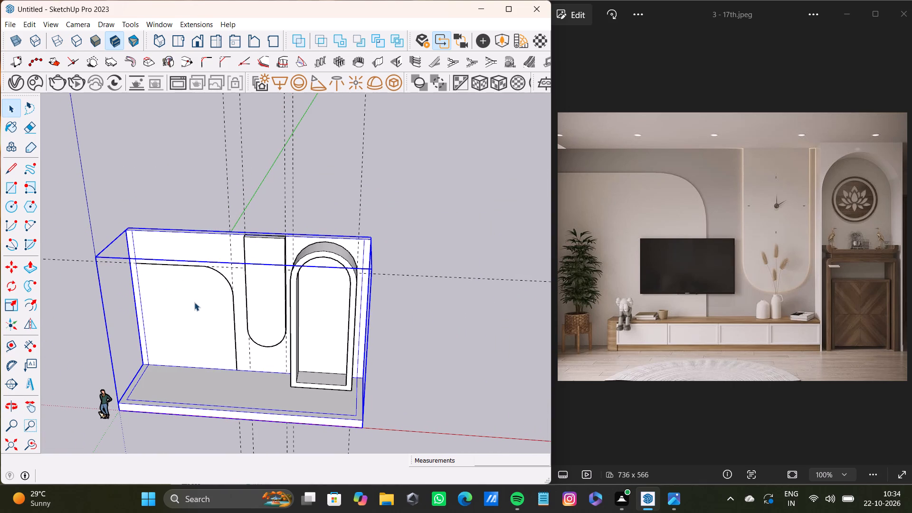
pyautogui.click(194, 303)
pyautogui.click(202, 200)
pyautogui.click(201, 292)
pyautogui.click(205, 291)
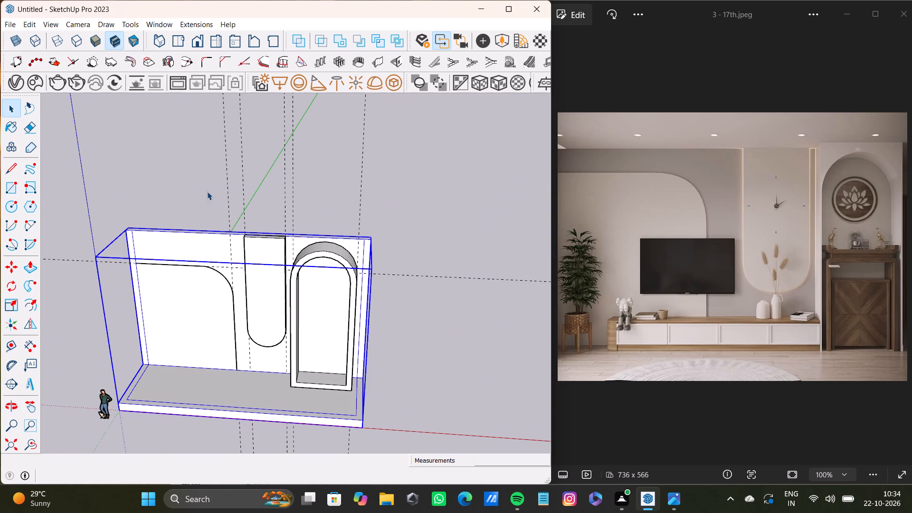
pyautogui.click(207, 191)
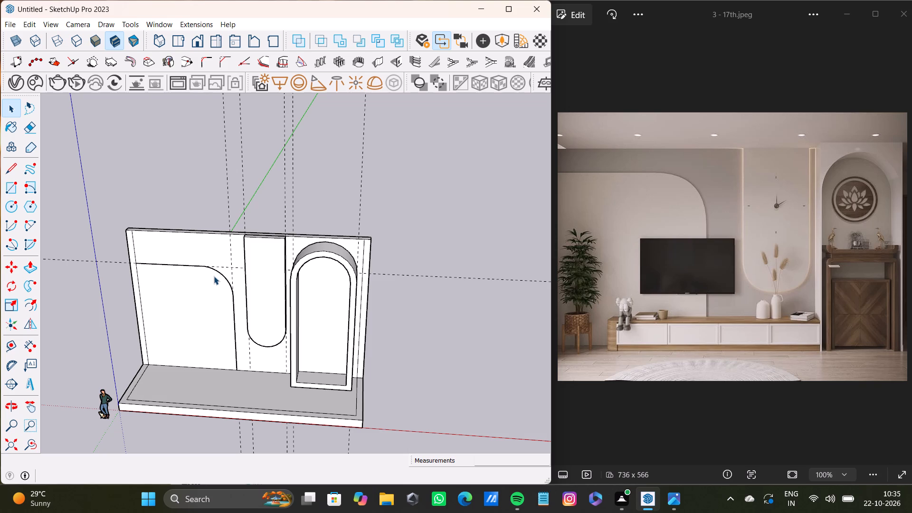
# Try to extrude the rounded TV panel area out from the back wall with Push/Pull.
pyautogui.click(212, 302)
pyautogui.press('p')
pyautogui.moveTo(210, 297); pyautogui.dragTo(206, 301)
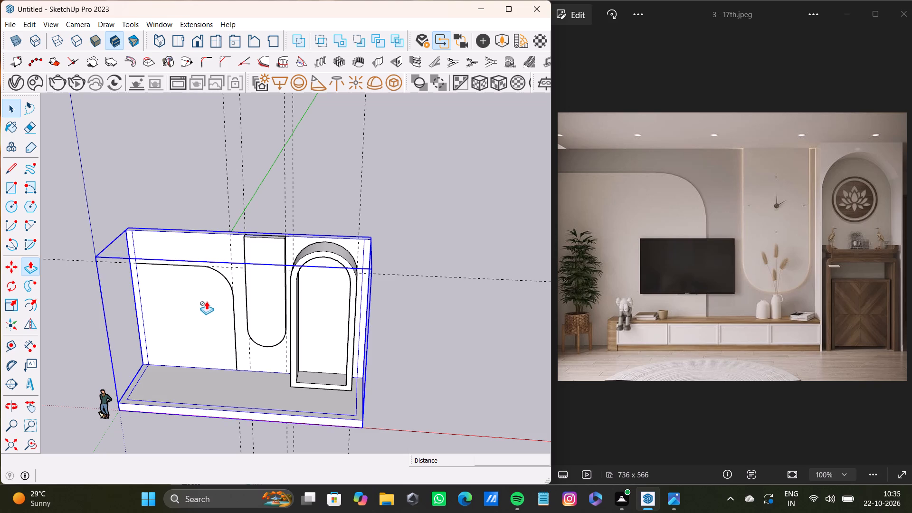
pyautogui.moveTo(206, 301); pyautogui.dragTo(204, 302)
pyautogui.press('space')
# Examine the rounded TV panel outline from several angles, including from inside the wall and floor group.
pyautogui.click(222, 281)
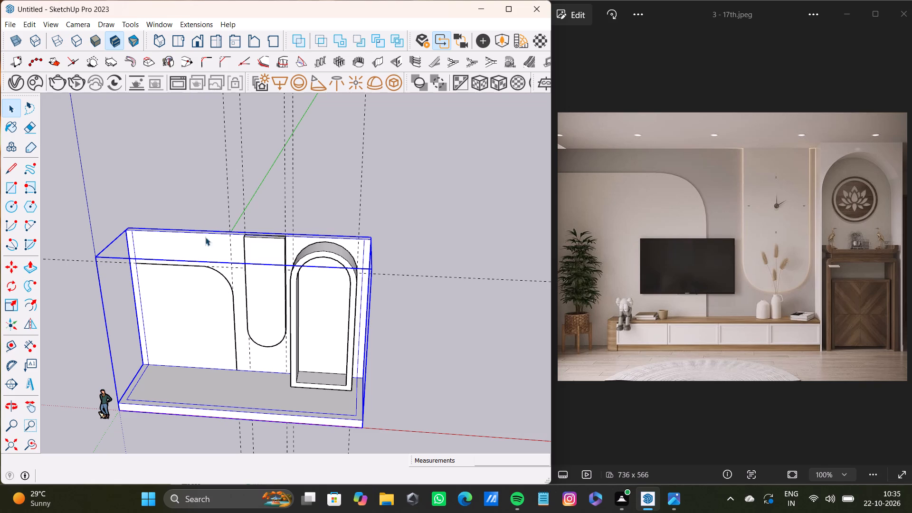
pyautogui.click(175, 302)
pyautogui.click(211, 165)
pyautogui.scroll(6, 226, 273)
pyautogui.moveTo(219, 288); pyautogui.dragTo(315, 286, button='middle')
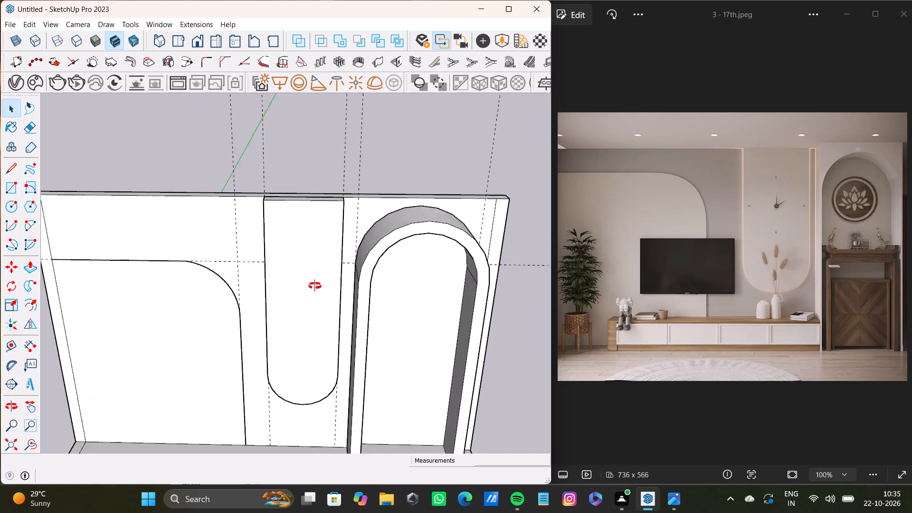
pyautogui.moveTo(315, 286); pyautogui.dragTo(250, 215, button='middle')
pyautogui.scroll(-7, 249, 217)
pyautogui.keyDown('shift'); pyautogui.moveTo(257, 224); pyautogui.dragTo(342, 224, button='middle'); pyautogui.keyUp('shift')
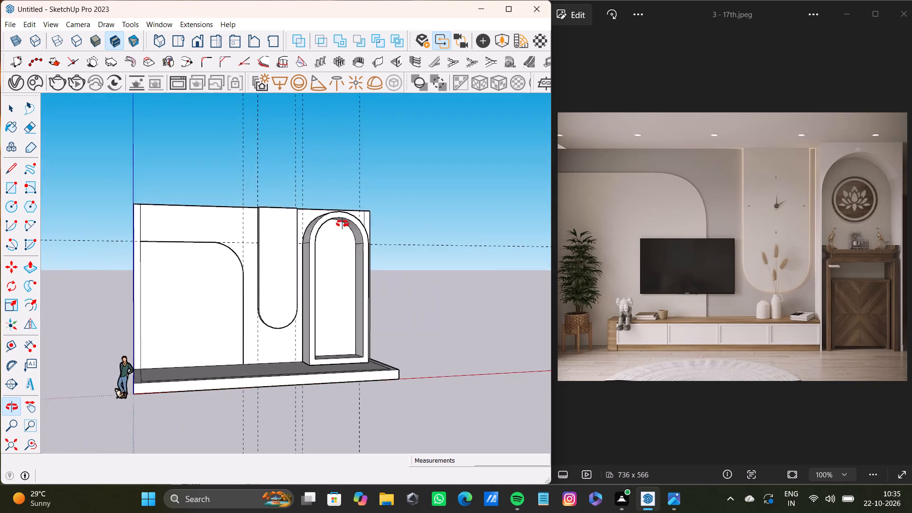
pyautogui.keyDown('shift'); pyautogui.moveTo(342, 224); pyautogui.dragTo(211, 286, button='middle'); pyautogui.keyUp('shift')
pyautogui.scroll(4, 216, 256)
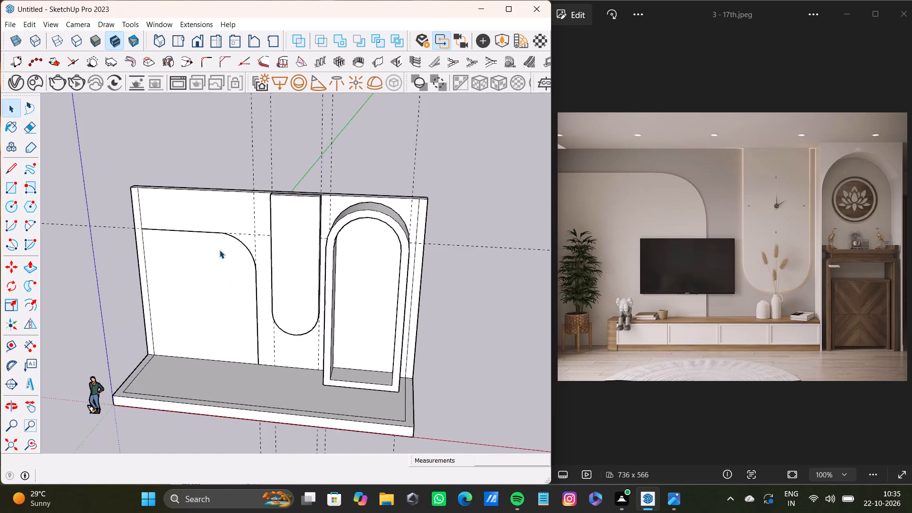
pyautogui.scroll(2, 219, 250)
pyautogui.click(220, 249)
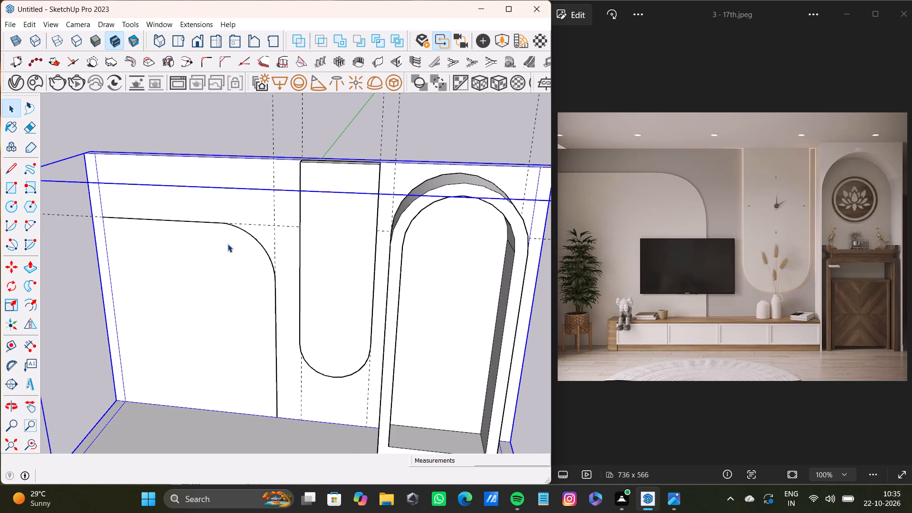
pyautogui.click(234, 241)
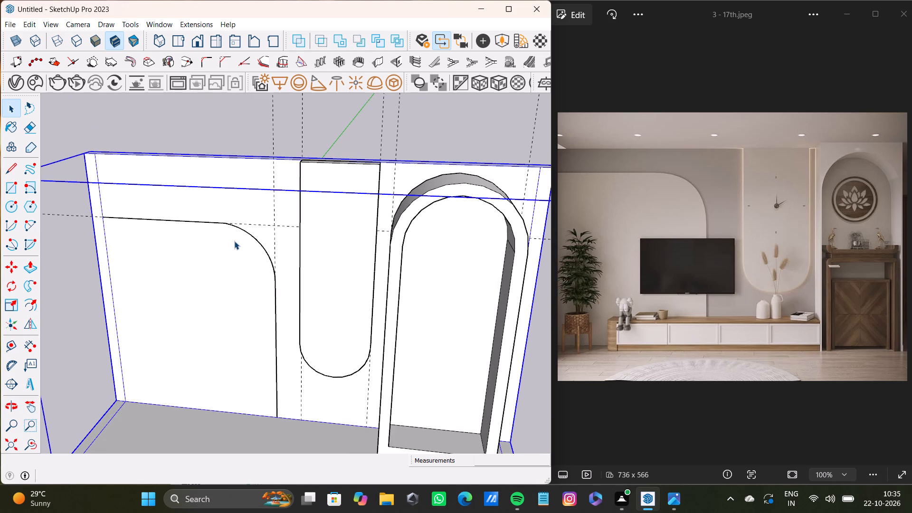
pyautogui.click(234, 241)
pyautogui.doubleClick(231, 244)
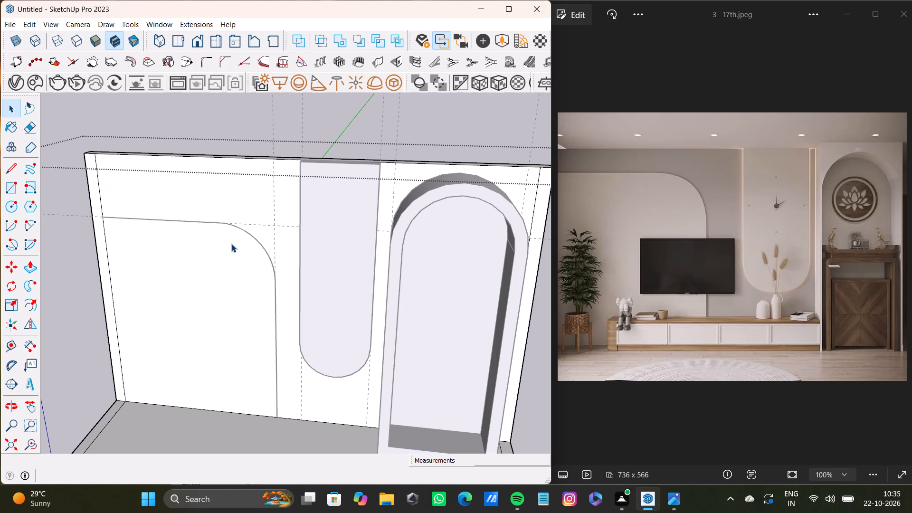
pyautogui.click(237, 264)
pyautogui.scroll(-7, 238, 273)
pyautogui.click(251, 172)
pyautogui.press('space')
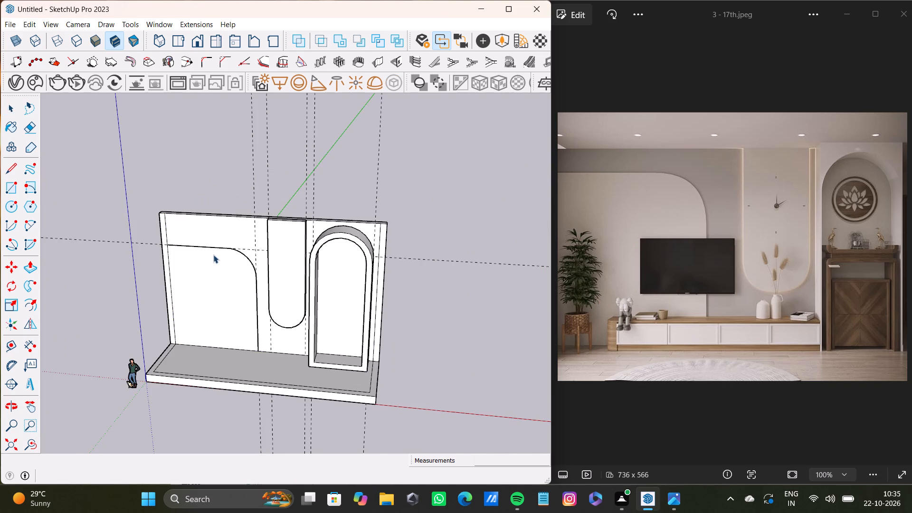
pyautogui.scroll(5, 216, 264)
pyautogui.moveTo(229, 295); pyautogui.dragTo(277, 299, button='middle')
pyautogui.click(250, 303)
pyautogui.click(175, 98)
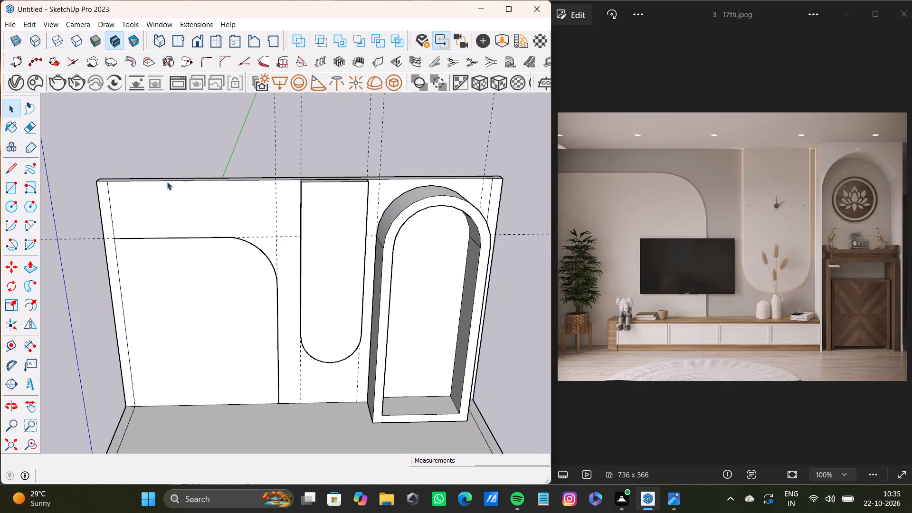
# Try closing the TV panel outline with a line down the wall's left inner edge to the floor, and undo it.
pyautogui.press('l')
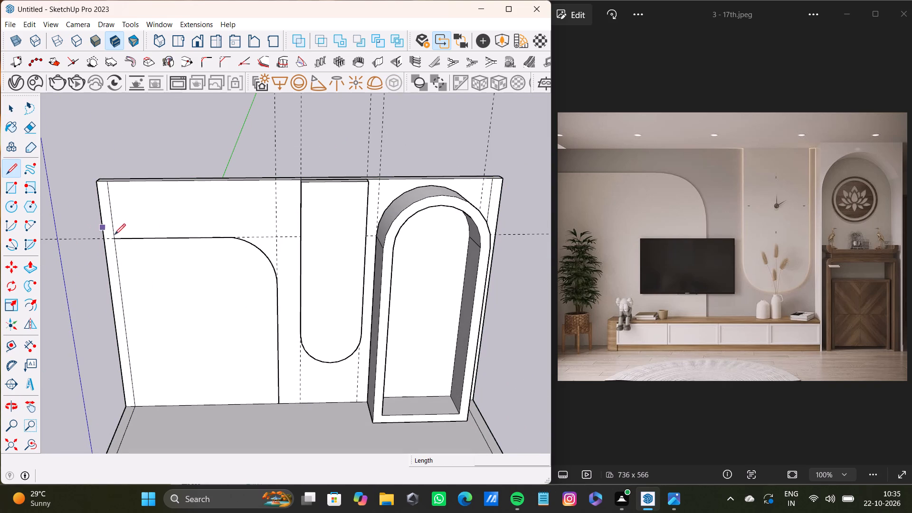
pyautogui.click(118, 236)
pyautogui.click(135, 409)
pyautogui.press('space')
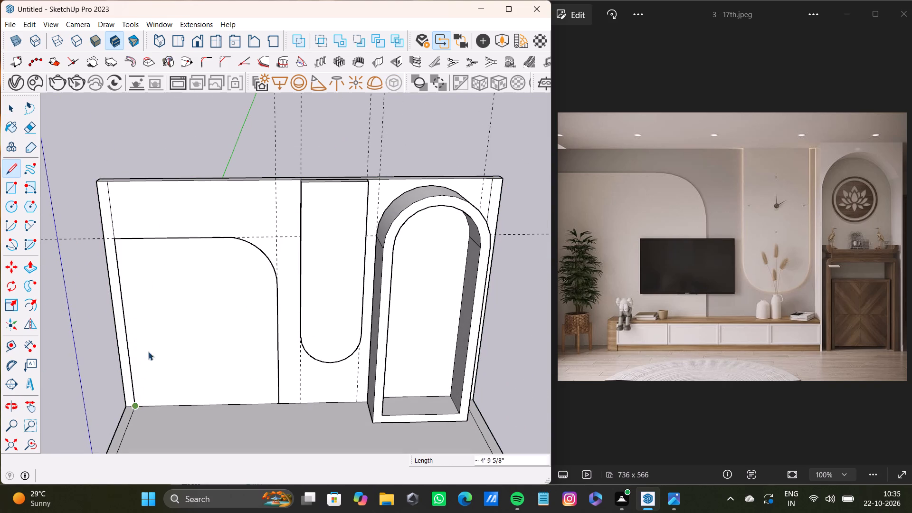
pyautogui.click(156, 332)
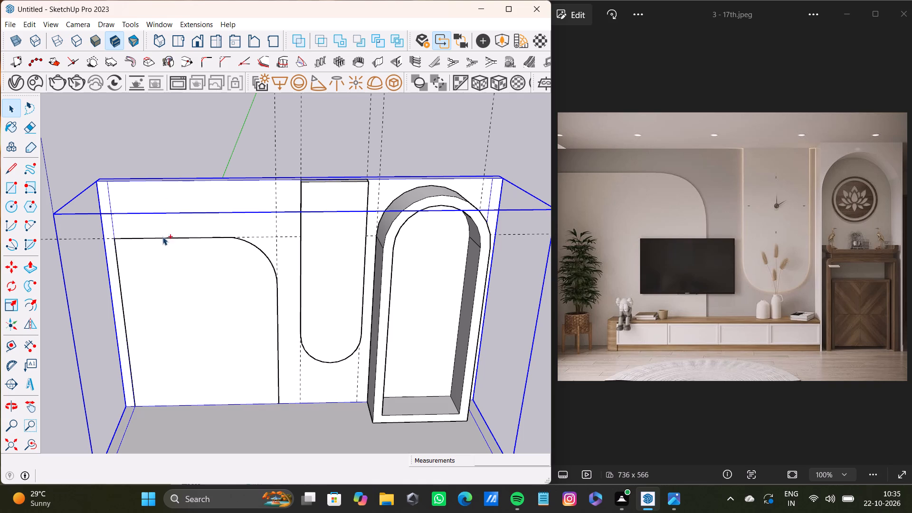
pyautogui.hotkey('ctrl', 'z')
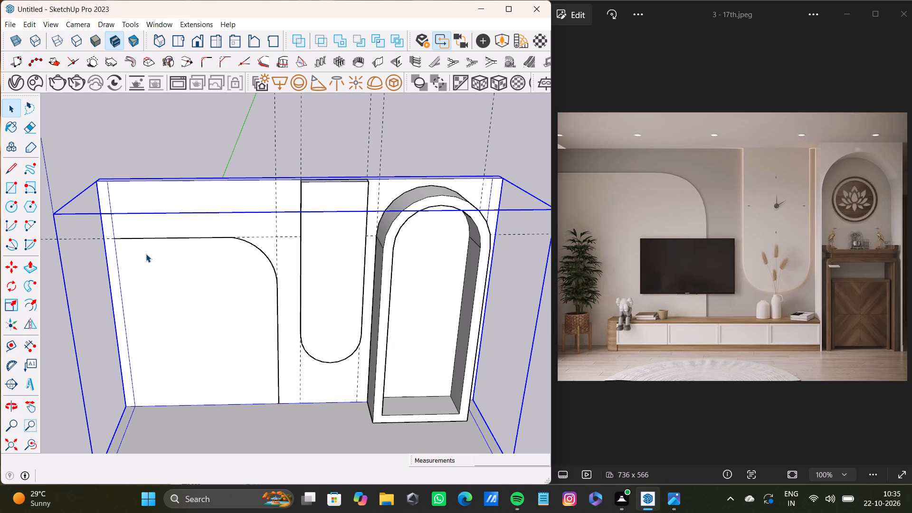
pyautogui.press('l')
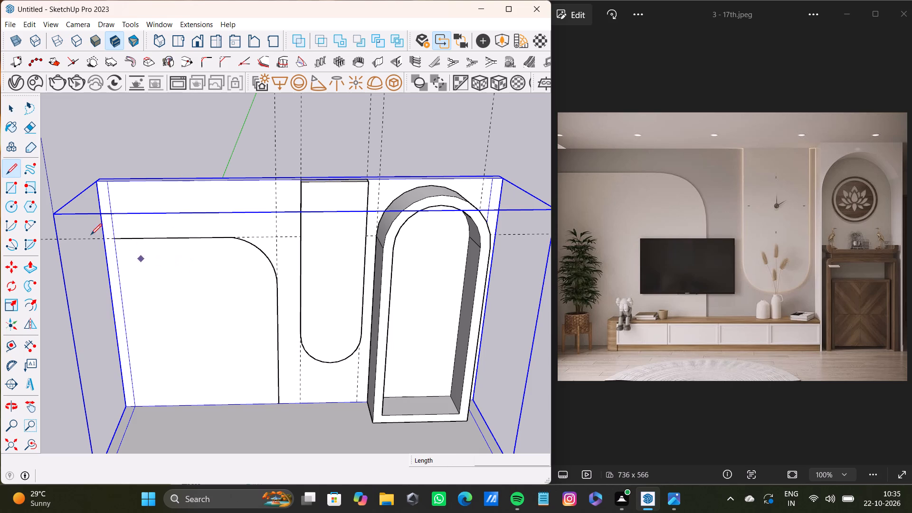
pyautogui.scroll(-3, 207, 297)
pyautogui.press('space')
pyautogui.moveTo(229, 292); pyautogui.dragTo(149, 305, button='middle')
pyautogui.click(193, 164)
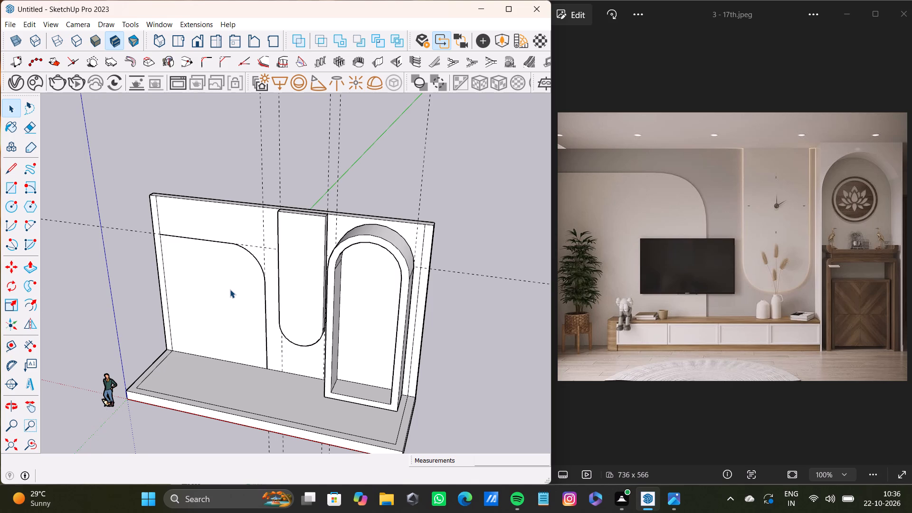
# Examine how the TV panel outline relates to the wall face, checking the wall group's connected geometry from several angles.
pyautogui.click(230, 279)
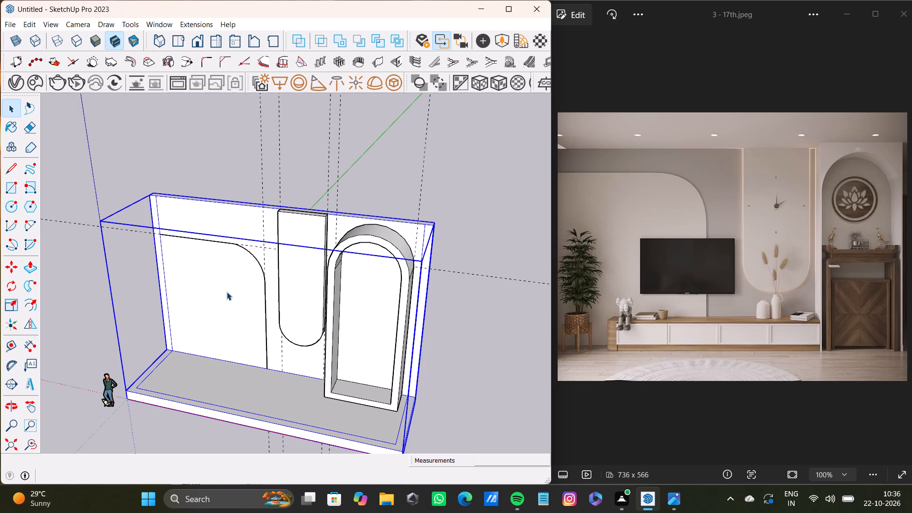
pyautogui.click(244, 165)
pyautogui.press('space')
pyautogui.scroll(3, 234, 317)
pyautogui.click(220, 249)
pyautogui.click(225, 142)
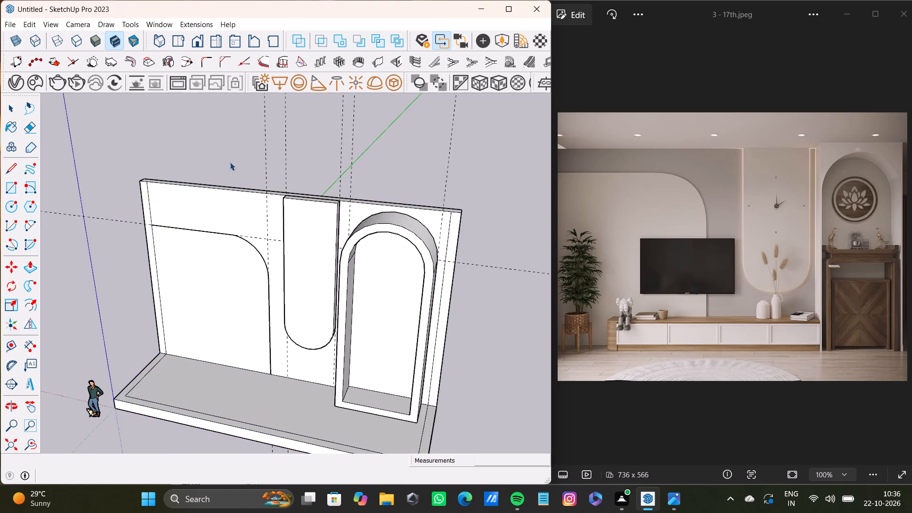
pyautogui.scroll(2, 229, 322)
pyautogui.moveTo(228, 321); pyautogui.dragTo(276, 304, button='middle')
pyautogui.tripleClick(232, 304)
pyautogui.click(232, 304)
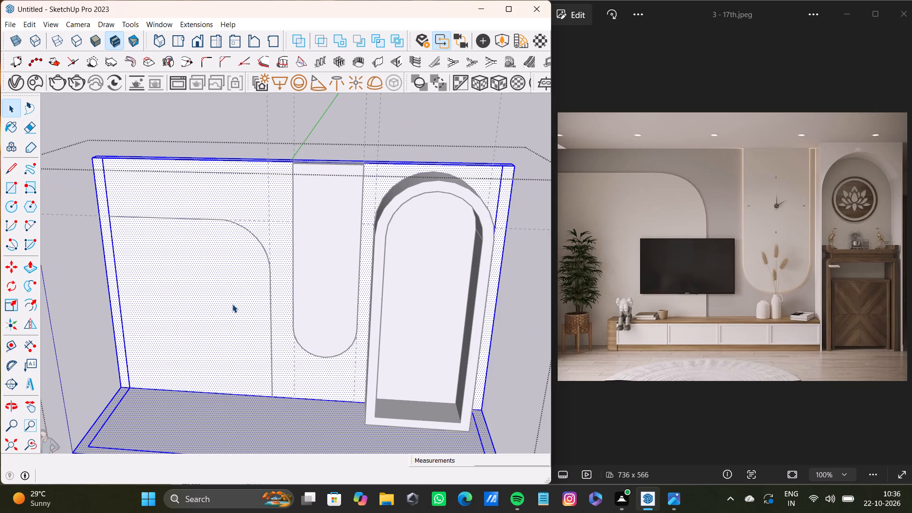
pyautogui.scroll(-4, 233, 308)
pyautogui.moveTo(230, 308); pyautogui.dragTo(194, 311, button='middle')
pyautogui.click(239, 142)
pyautogui.scroll(5, 236, 265)
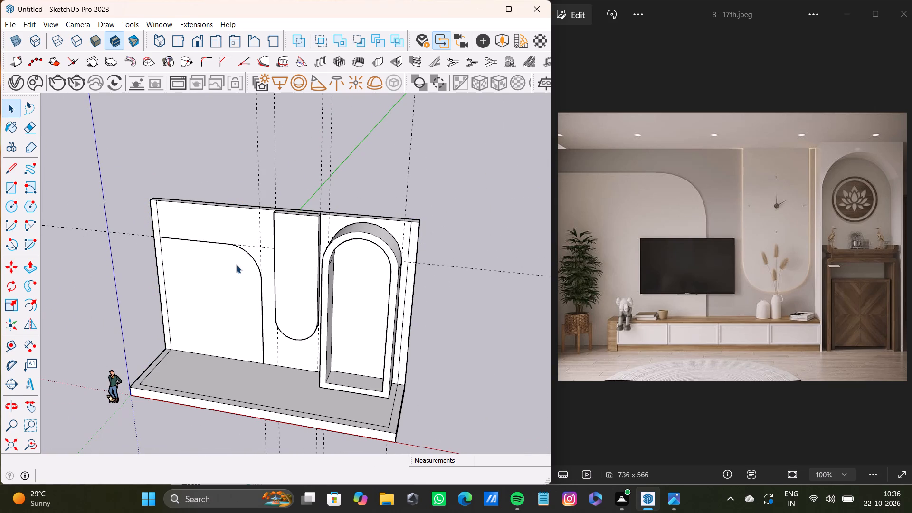
pyautogui.scroll(13, 236, 265)
pyautogui.moveTo(254, 284); pyautogui.dragTo(327, 279, button='middle')
pyautogui.scroll(-3, 284, 286)
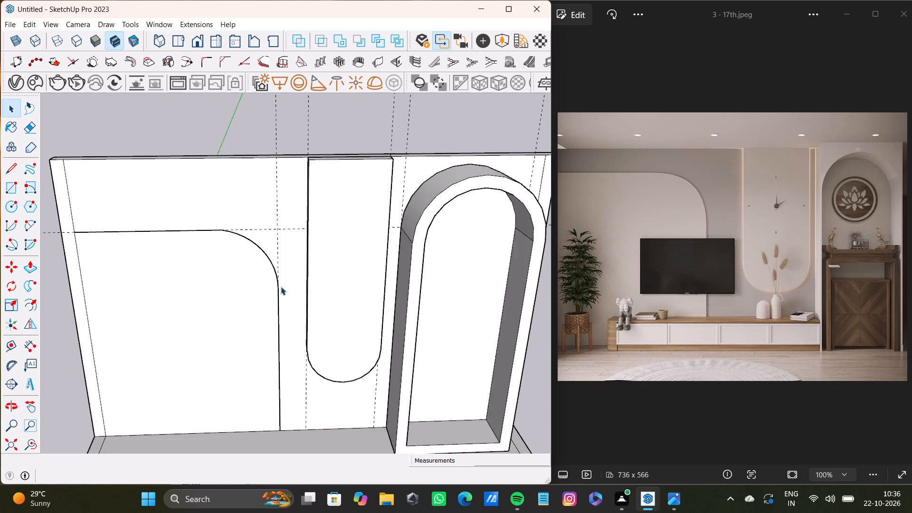
pyautogui.scroll(-3, 281, 286)
pyautogui.moveTo(280, 287); pyautogui.dragTo(229, 257, button='middle')
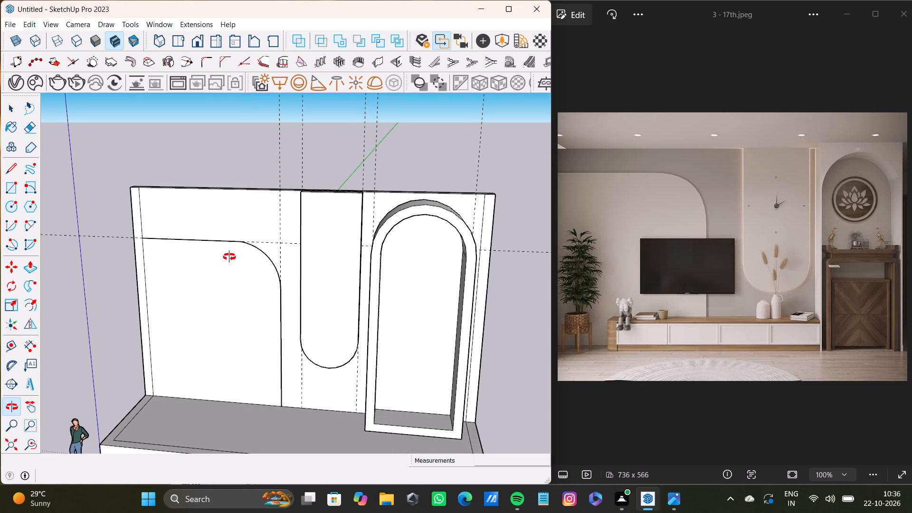
pyautogui.moveTo(229, 257); pyautogui.dragTo(210, 272, button='middle')
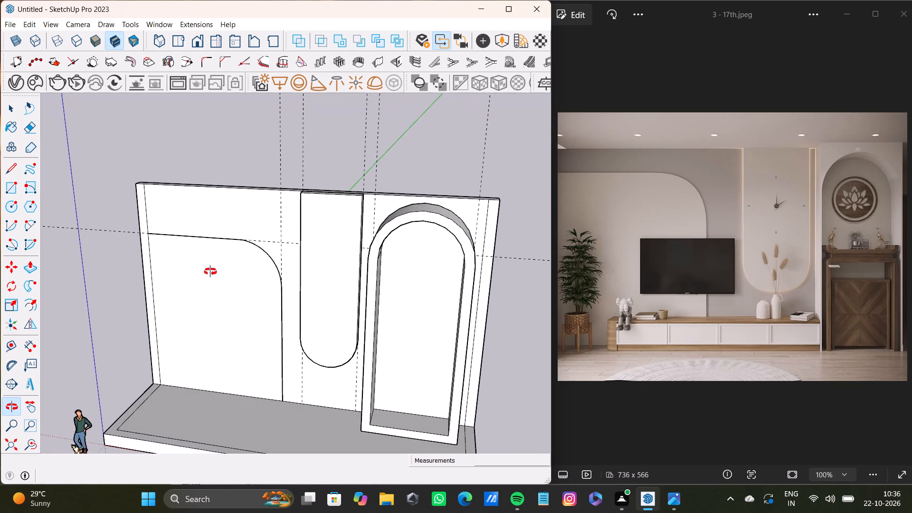
pyautogui.moveTo(210, 272); pyautogui.dragTo(183, 297, button='middle')
# Check which objects the TV panel's corner arc, top line and vertical side belong to by selecting them and the wall.
pyautogui.click(278, 266)
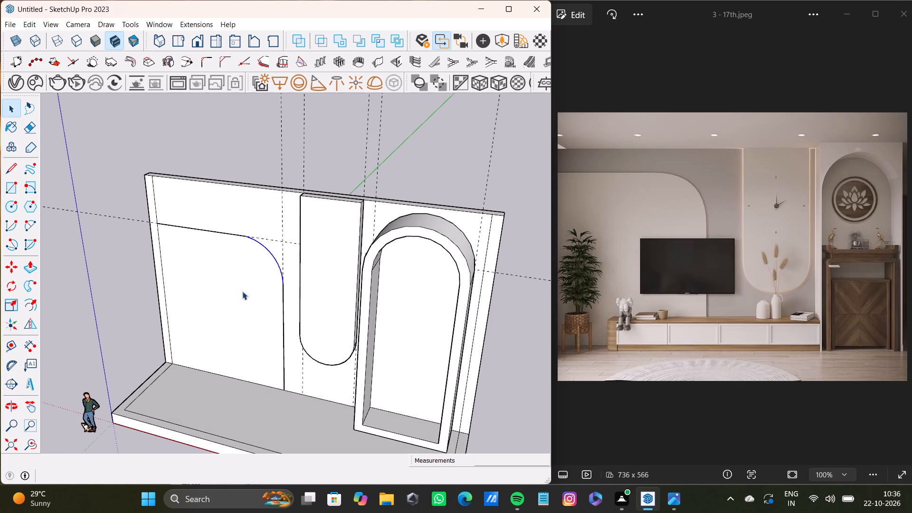
pyautogui.keyDown('shift'); pyautogui.click(242, 235); pyautogui.keyUp('shift')
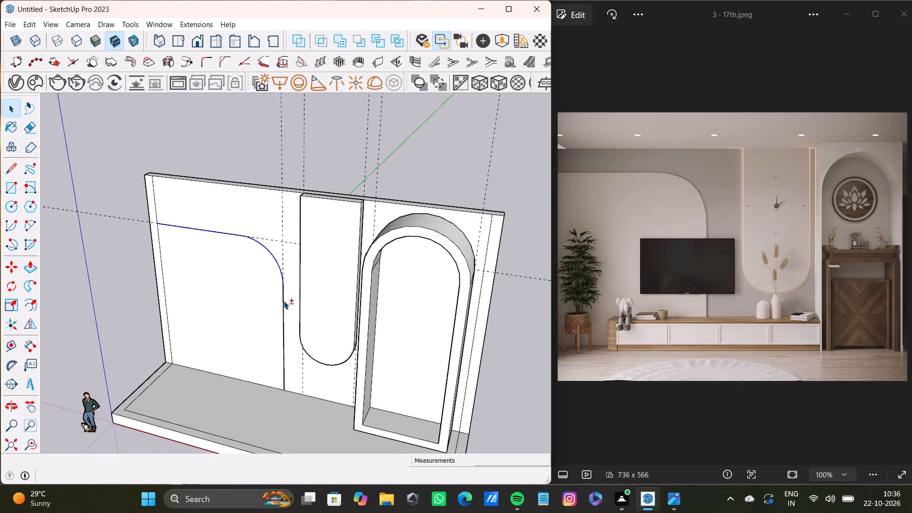
pyautogui.keyDown('shift'); pyautogui.click(284, 301); pyautogui.keyUp('shift')
pyautogui.scroll(-5, 181, 299)
pyautogui.moveTo(196, 269); pyautogui.dragTo(266, 246, button='middle')
pyautogui.scroll(-8, 240, 258)
pyautogui.moveTo(236, 267); pyautogui.dragTo(292, 251, button='middle')
pyautogui.scroll(-1, 291, 251)
pyautogui.scroll(12, 206, 301)
pyautogui.click(265, 254)
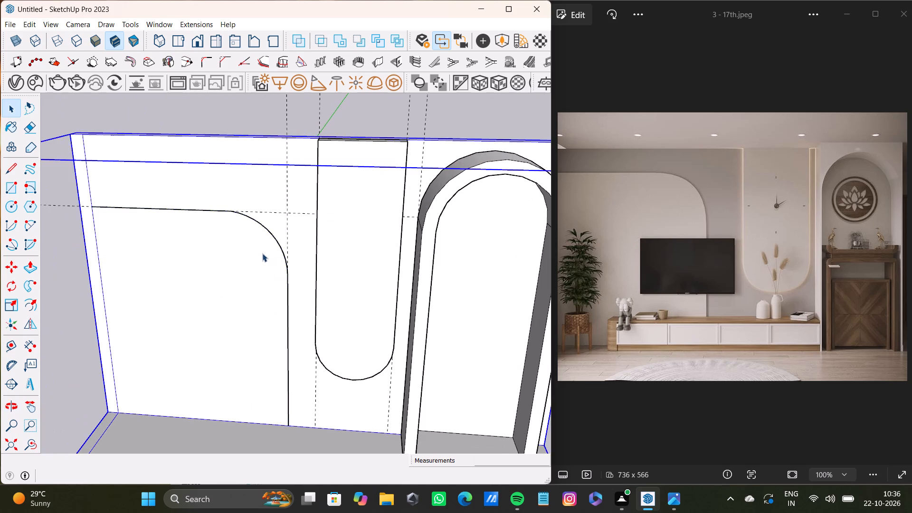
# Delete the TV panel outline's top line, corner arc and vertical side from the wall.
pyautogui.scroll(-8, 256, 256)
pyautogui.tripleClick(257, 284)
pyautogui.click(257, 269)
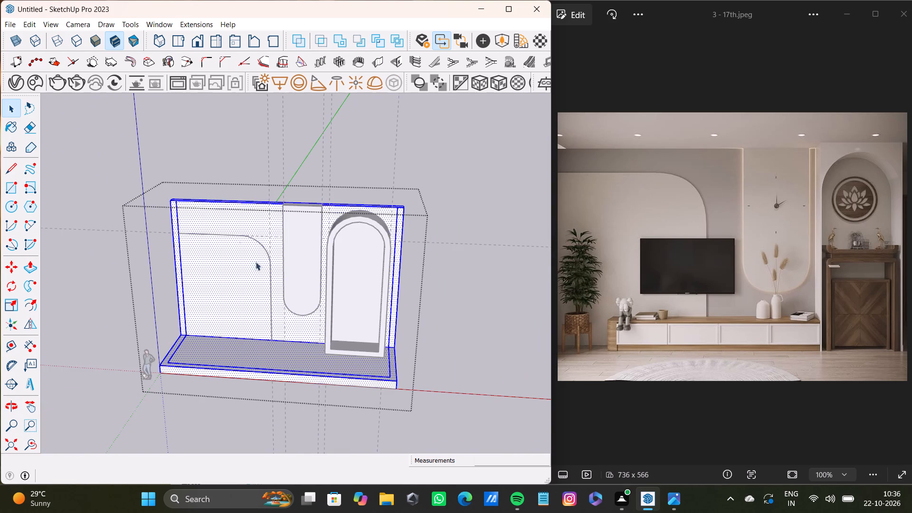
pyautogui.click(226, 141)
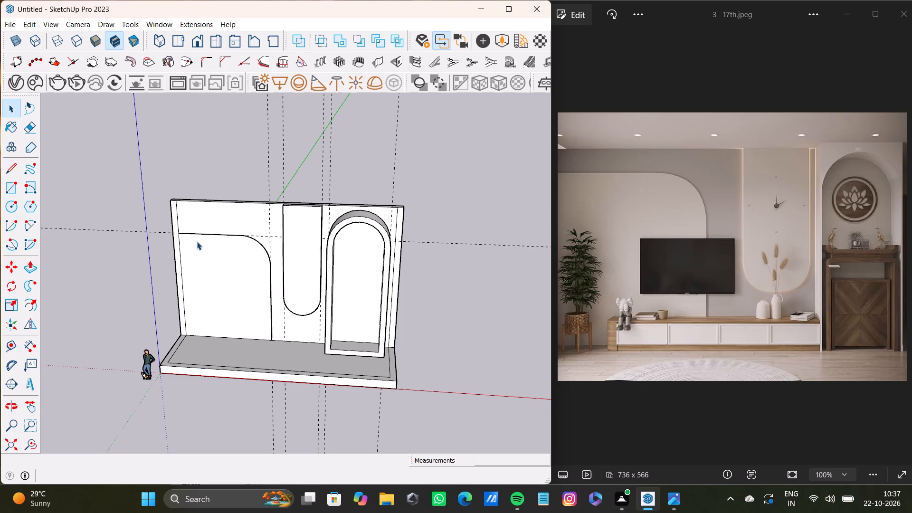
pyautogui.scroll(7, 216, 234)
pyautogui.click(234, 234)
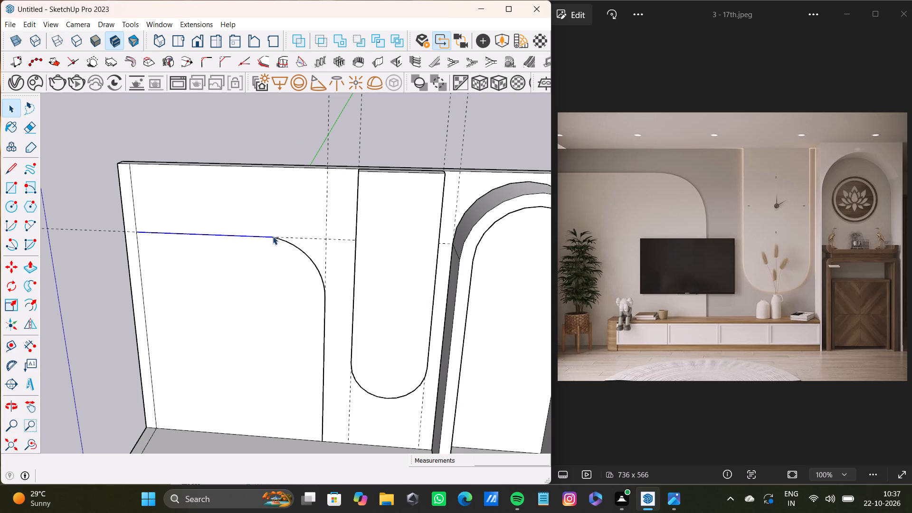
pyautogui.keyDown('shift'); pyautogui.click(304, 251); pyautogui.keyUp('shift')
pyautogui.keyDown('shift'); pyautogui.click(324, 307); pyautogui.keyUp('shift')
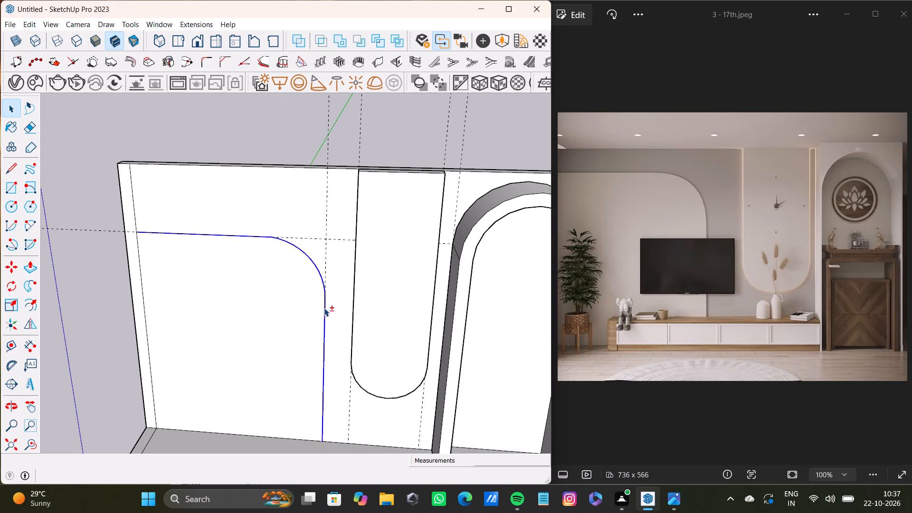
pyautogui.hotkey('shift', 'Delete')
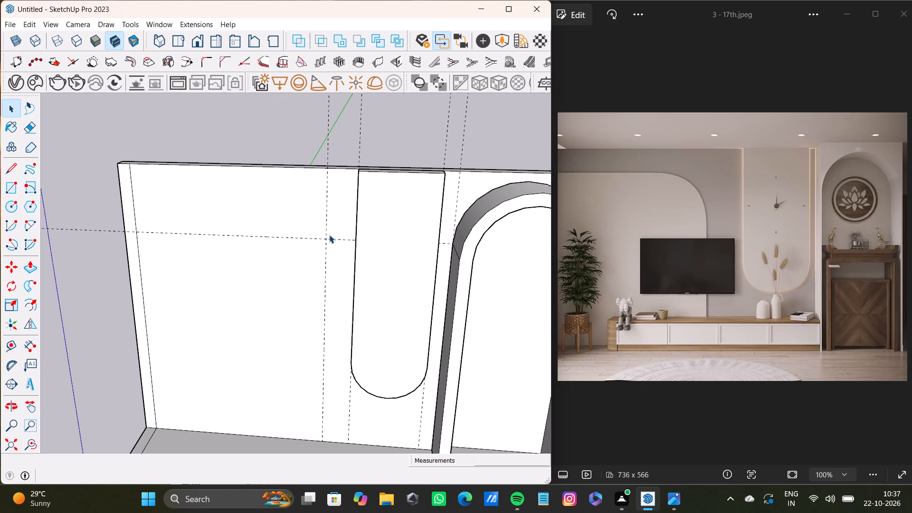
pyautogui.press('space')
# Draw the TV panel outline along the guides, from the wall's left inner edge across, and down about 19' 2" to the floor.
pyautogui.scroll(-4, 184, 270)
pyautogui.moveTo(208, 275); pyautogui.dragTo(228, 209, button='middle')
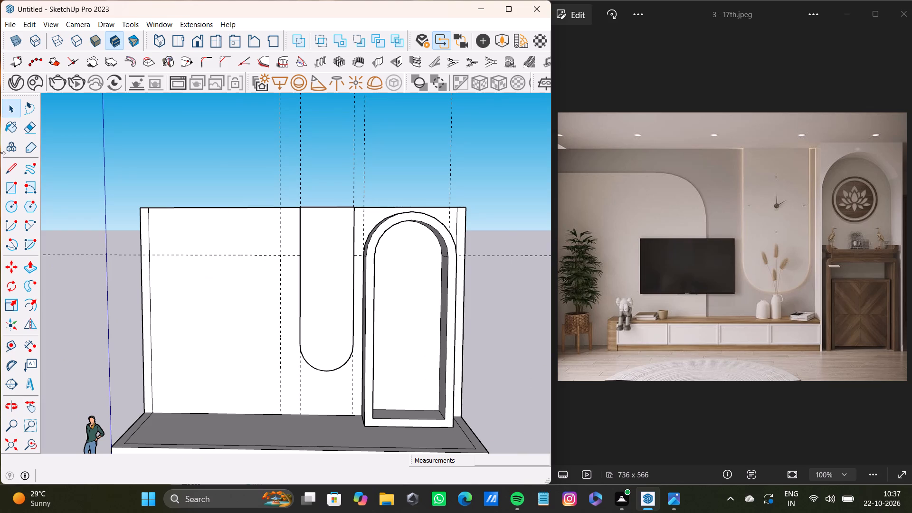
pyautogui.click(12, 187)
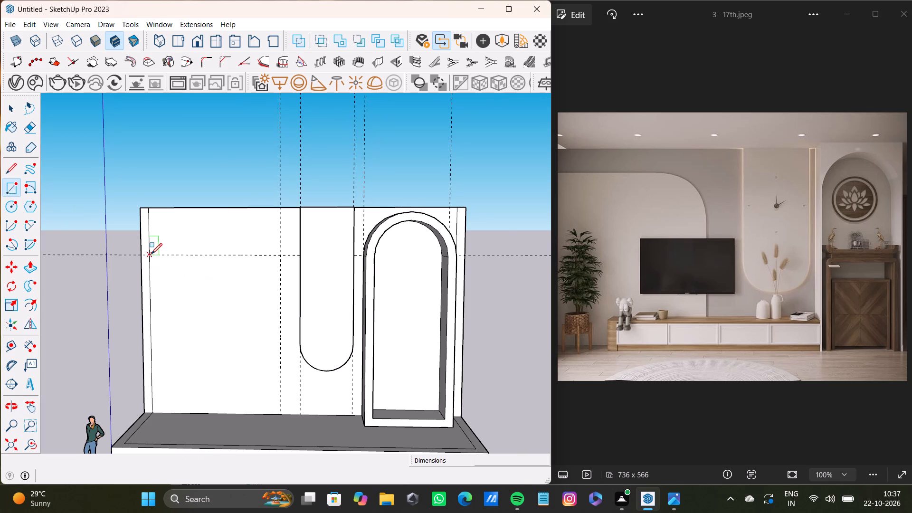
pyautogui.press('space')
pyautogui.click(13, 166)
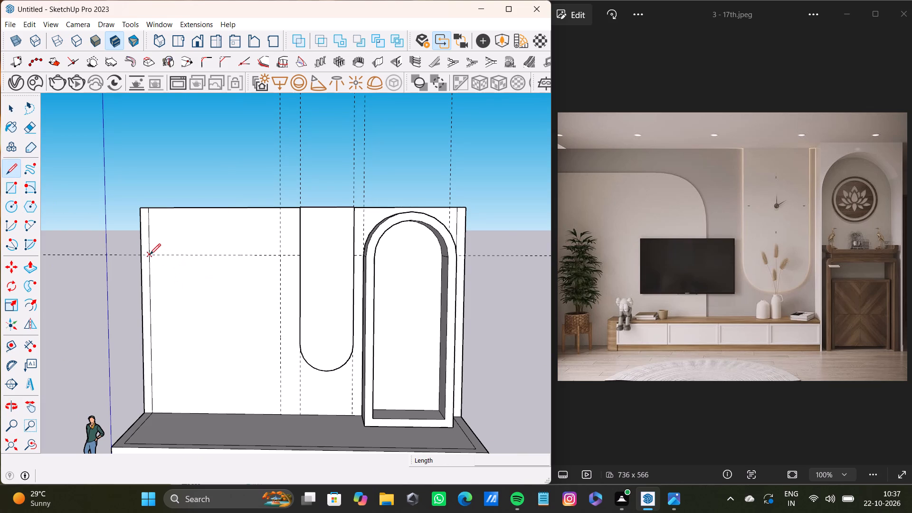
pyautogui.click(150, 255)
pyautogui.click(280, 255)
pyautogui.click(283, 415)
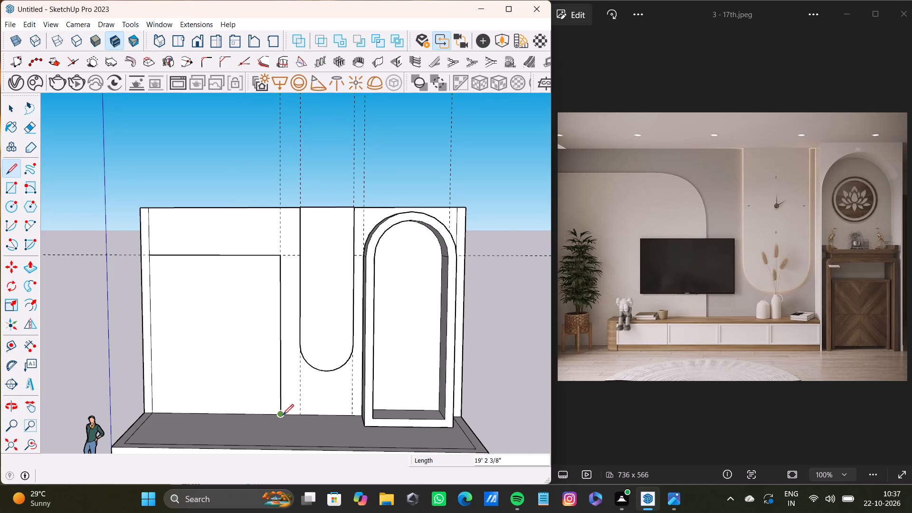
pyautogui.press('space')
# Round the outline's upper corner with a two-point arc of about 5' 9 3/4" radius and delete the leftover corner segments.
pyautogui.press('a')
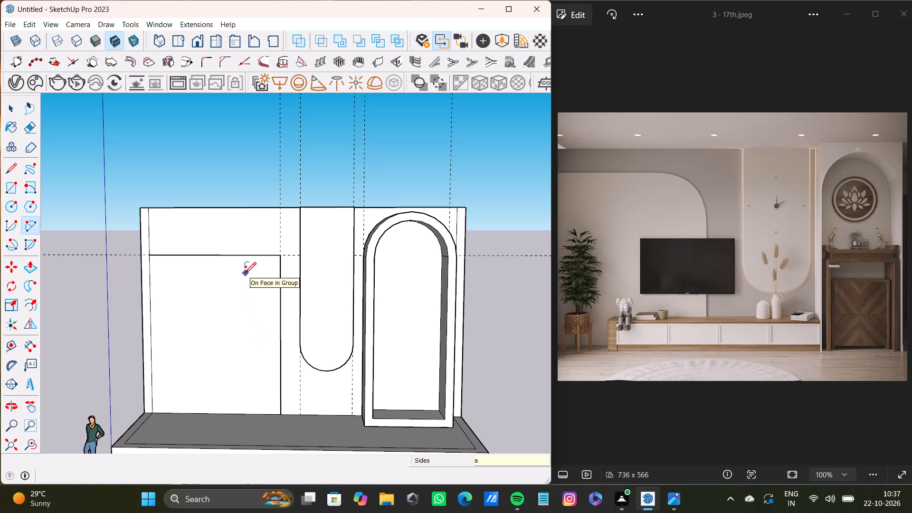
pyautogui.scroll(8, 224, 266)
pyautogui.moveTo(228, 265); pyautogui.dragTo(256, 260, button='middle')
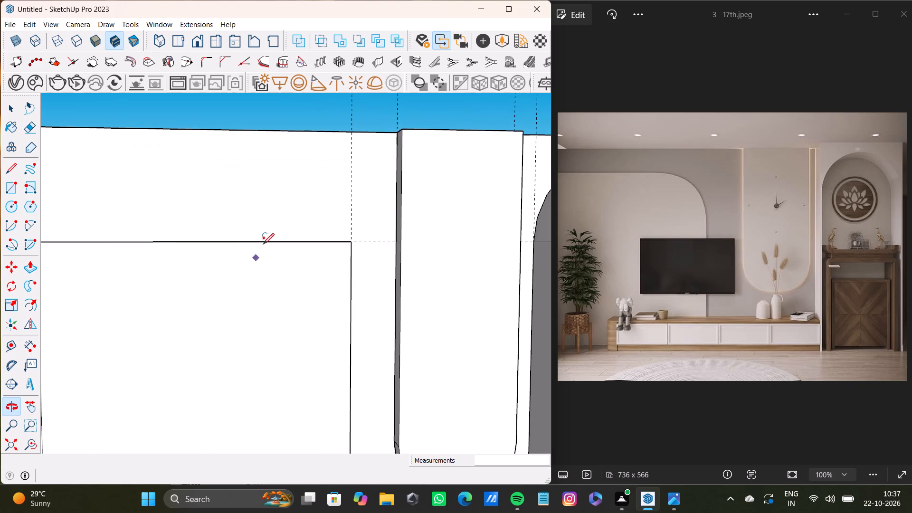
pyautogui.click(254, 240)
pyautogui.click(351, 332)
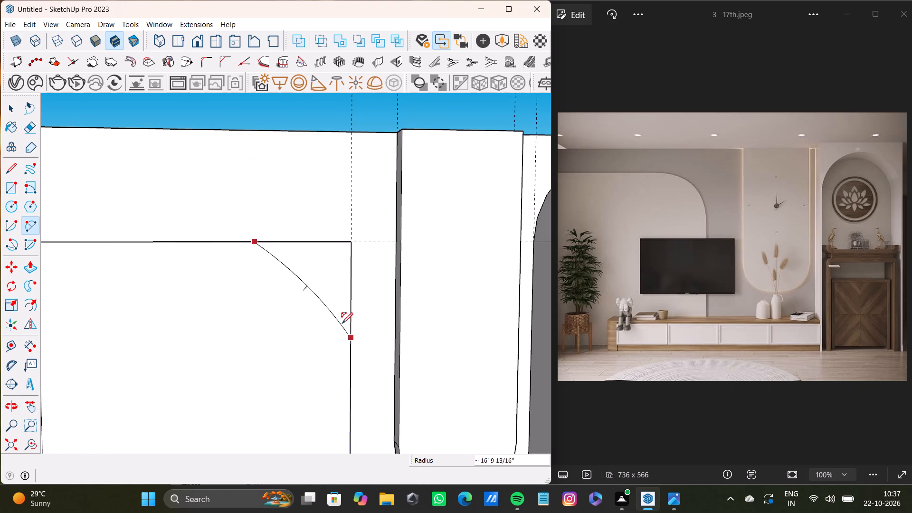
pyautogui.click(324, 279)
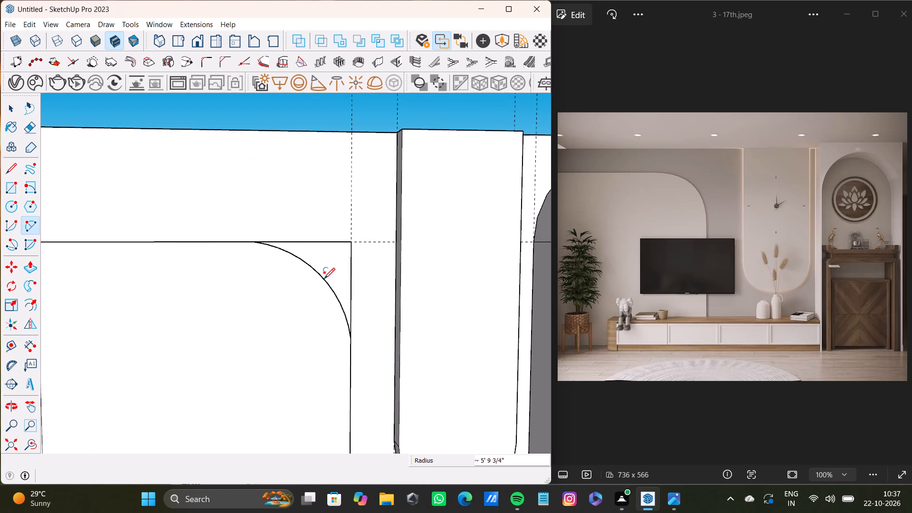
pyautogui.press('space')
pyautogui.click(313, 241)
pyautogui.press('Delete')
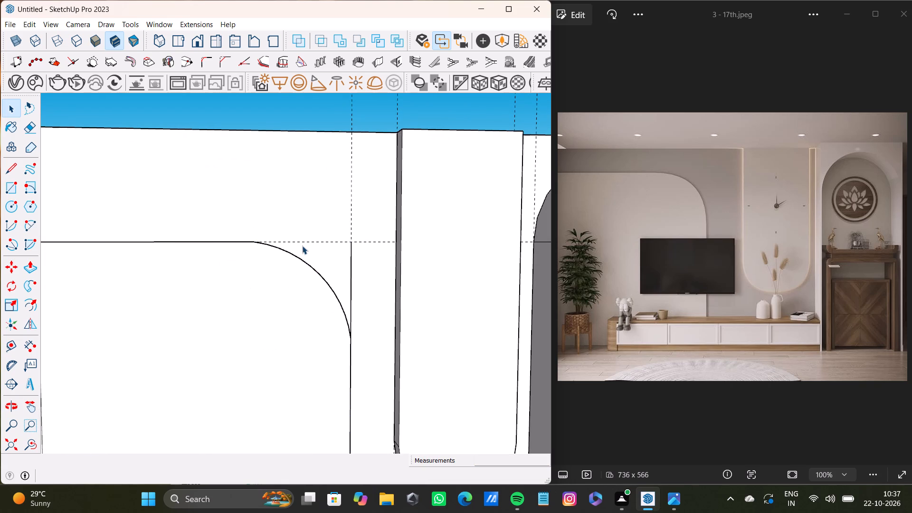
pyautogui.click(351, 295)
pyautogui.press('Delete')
# Examine from several angles and inside the wall and floor group whether the redrawn TV panel outline divides the wall face.
pyautogui.scroll(-7, 414, 148)
pyautogui.moveTo(332, 268); pyautogui.dragTo(274, 303, button='middle')
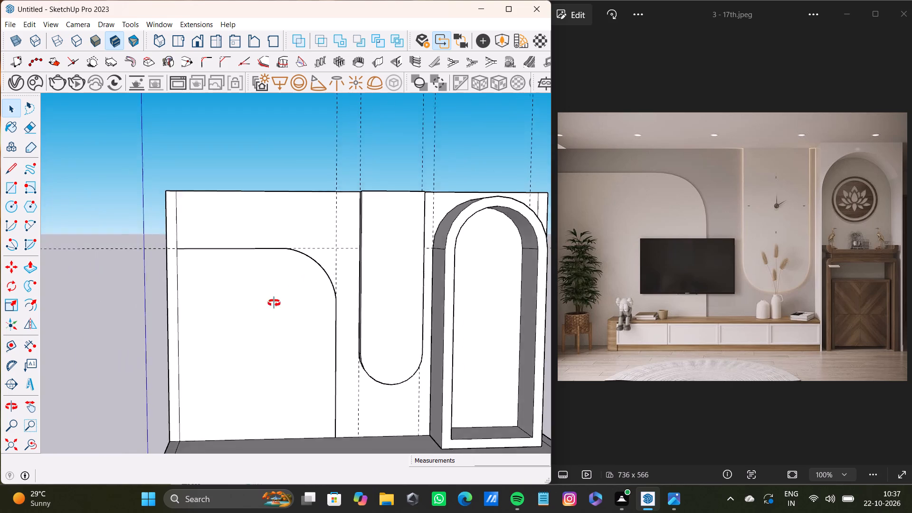
pyautogui.moveTo(274, 303); pyautogui.dragTo(261, 316, button='middle')
pyautogui.scroll(-8, 191, 266)
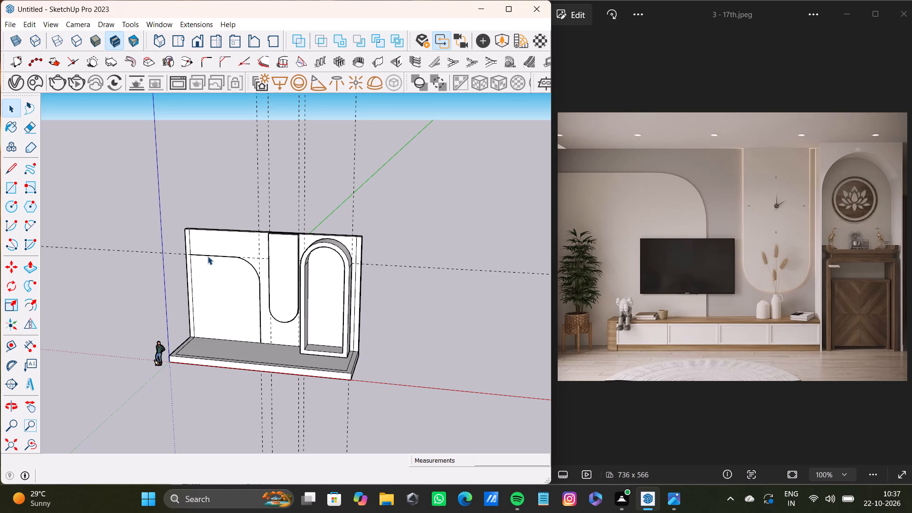
pyautogui.scroll(4, 201, 301)
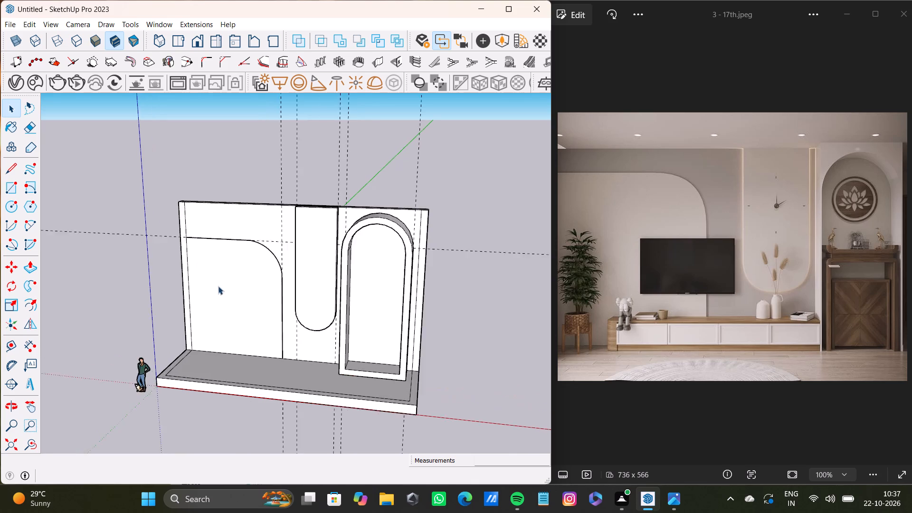
pyautogui.scroll(4, 218, 286)
pyautogui.moveTo(214, 266); pyautogui.dragTo(247, 281, button='middle')
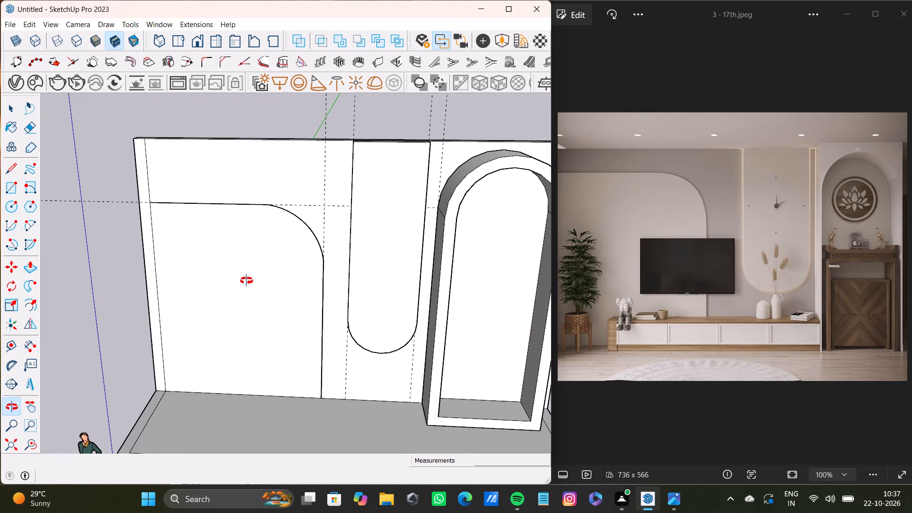
pyautogui.moveTo(247, 281); pyautogui.dragTo(235, 279, button='middle')
pyautogui.click(216, 284)
pyautogui.doubleClick(252, 276)
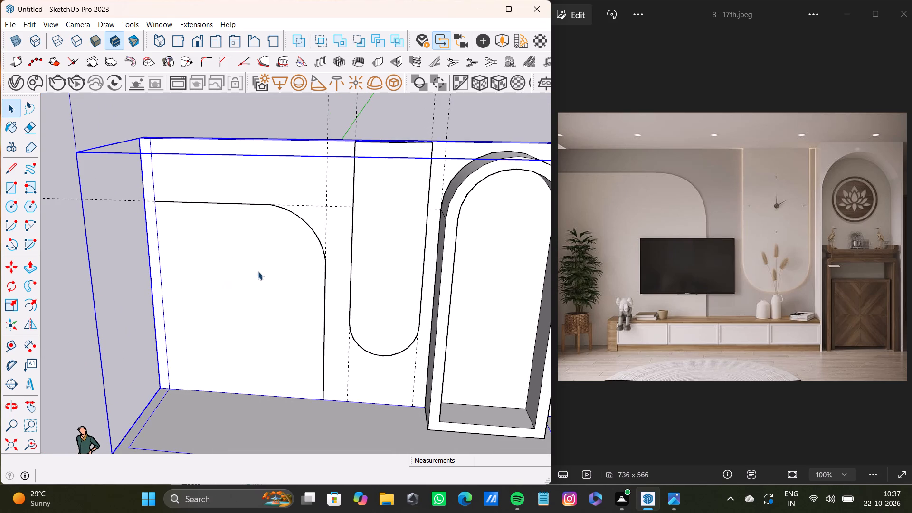
pyautogui.doubleClick(258, 271)
pyautogui.doubleClick(265, 226)
pyautogui.click(264, 228)
pyautogui.scroll(-3, 254, 247)
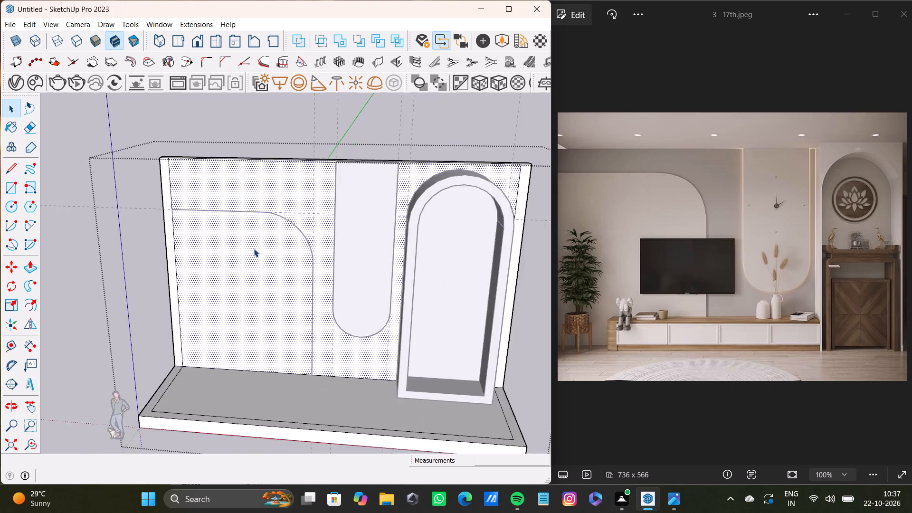
pyautogui.scroll(-4, 254, 248)
pyautogui.hotkey('ctrl', 'z')
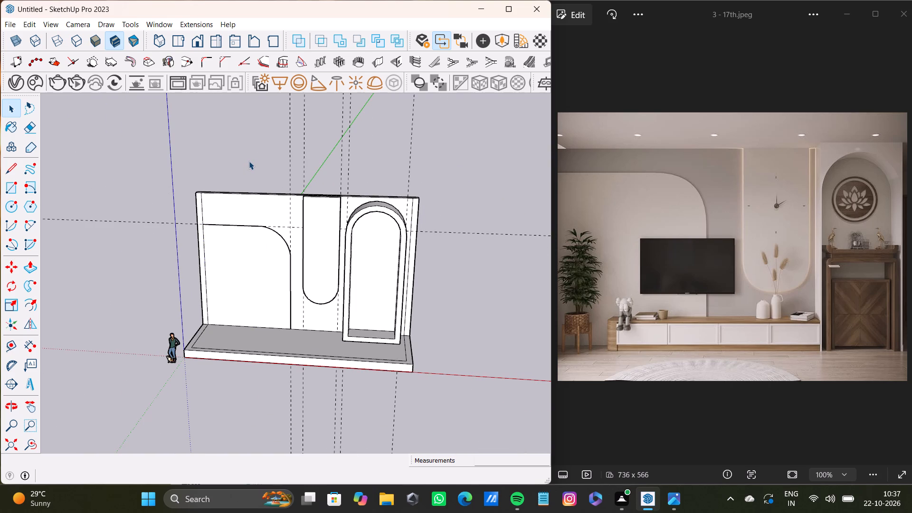
pyautogui.scroll(2, 256, 255)
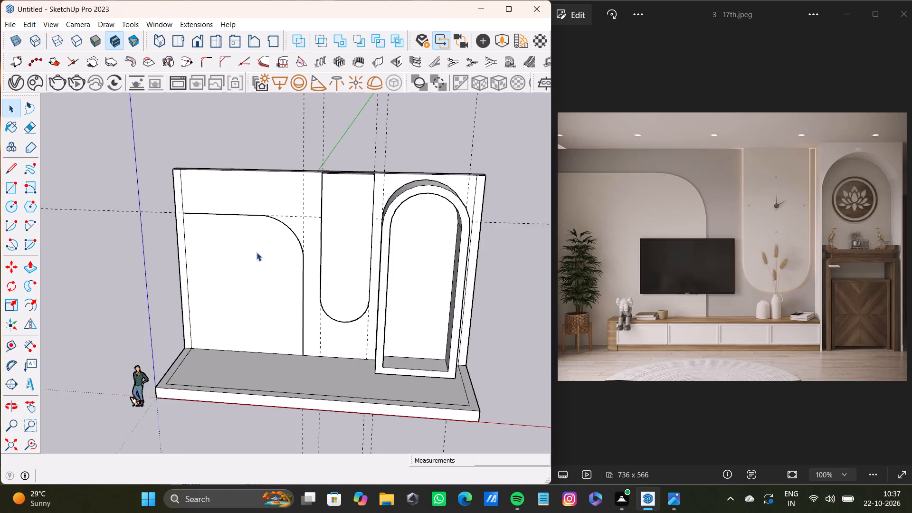
pyautogui.scroll(5, 256, 252)
pyautogui.click(262, 247)
pyautogui.scroll(-4, 255, 212)
pyautogui.click(233, 131)
pyautogui.tripleClick(242, 302)
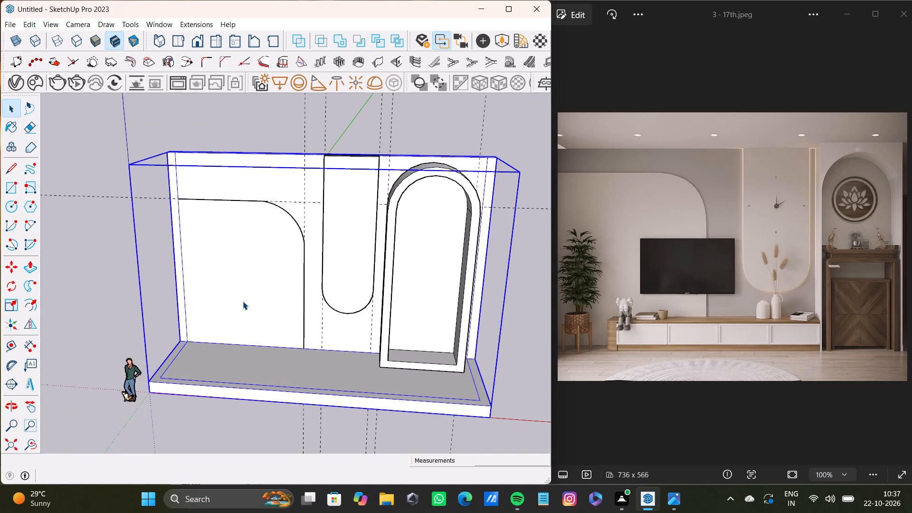
pyautogui.click(216, 110)
pyautogui.scroll(-4, 273, 285)
pyautogui.moveTo(273, 285); pyautogui.dragTo(277, 285, button='middle')
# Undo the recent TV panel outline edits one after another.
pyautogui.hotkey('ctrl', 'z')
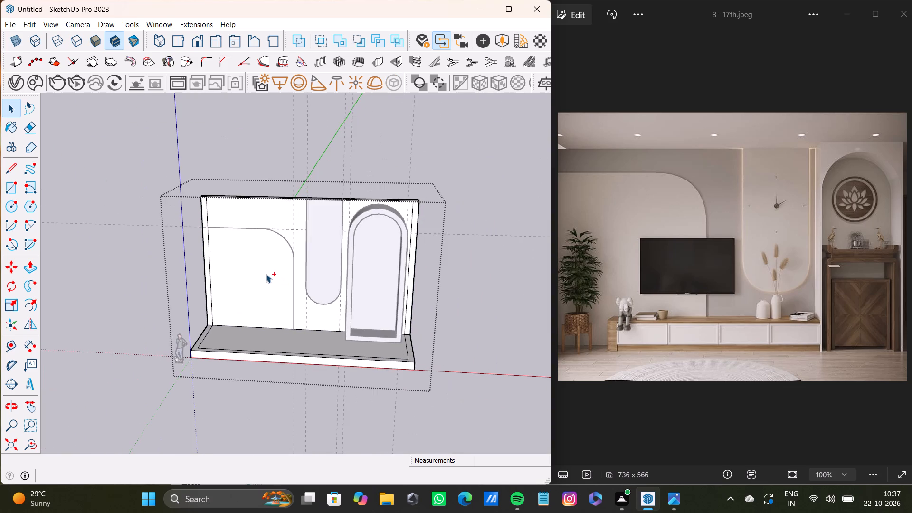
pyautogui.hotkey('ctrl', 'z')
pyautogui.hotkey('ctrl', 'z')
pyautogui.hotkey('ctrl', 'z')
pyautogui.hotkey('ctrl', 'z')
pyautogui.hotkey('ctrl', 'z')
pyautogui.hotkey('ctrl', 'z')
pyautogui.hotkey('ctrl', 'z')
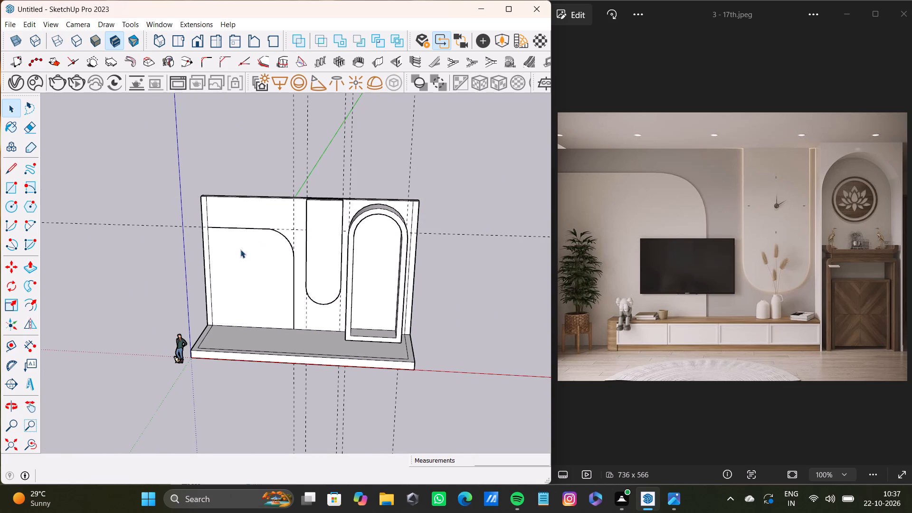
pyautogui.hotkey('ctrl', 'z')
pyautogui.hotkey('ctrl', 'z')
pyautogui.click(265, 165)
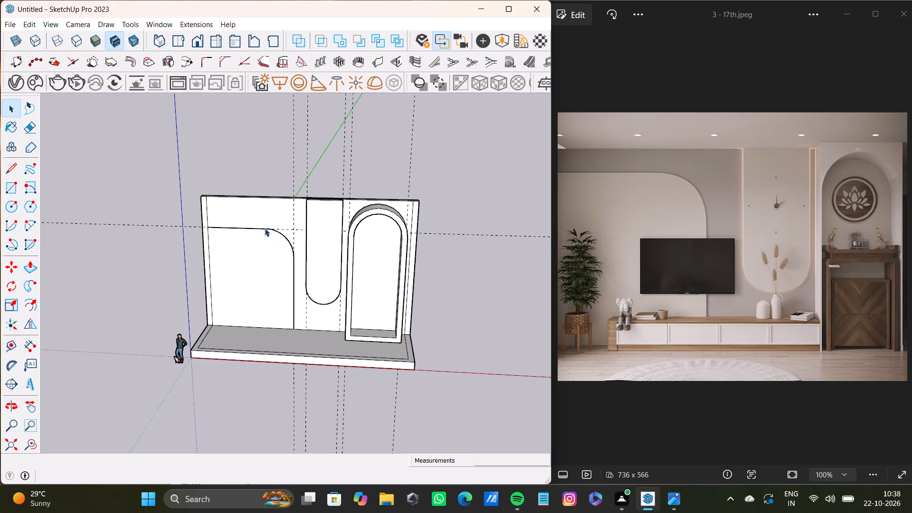
# Delete the TV panel outline's top line, corner arc and vertical side, leaving the guides in place.
pyautogui.click(262, 226)
pyautogui.click(253, 169)
pyautogui.tripleClick(252, 242)
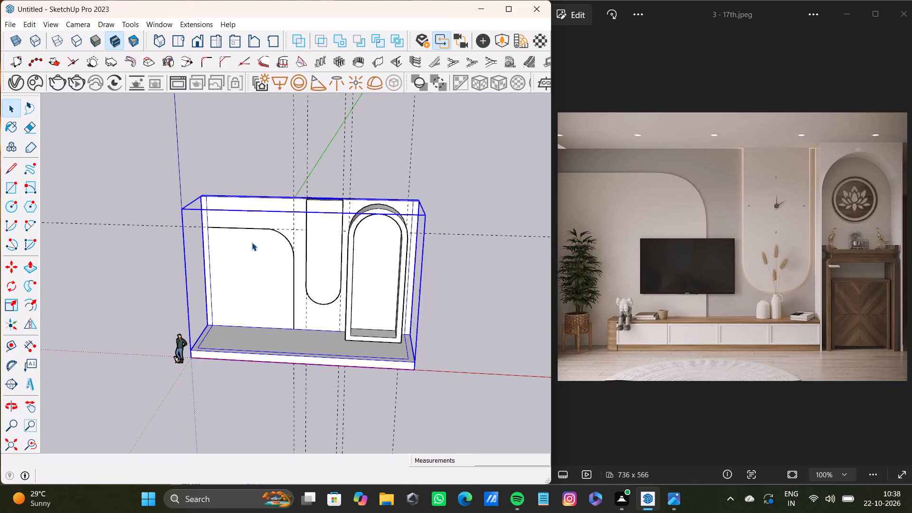
pyautogui.click(246, 158)
pyautogui.click(264, 229)
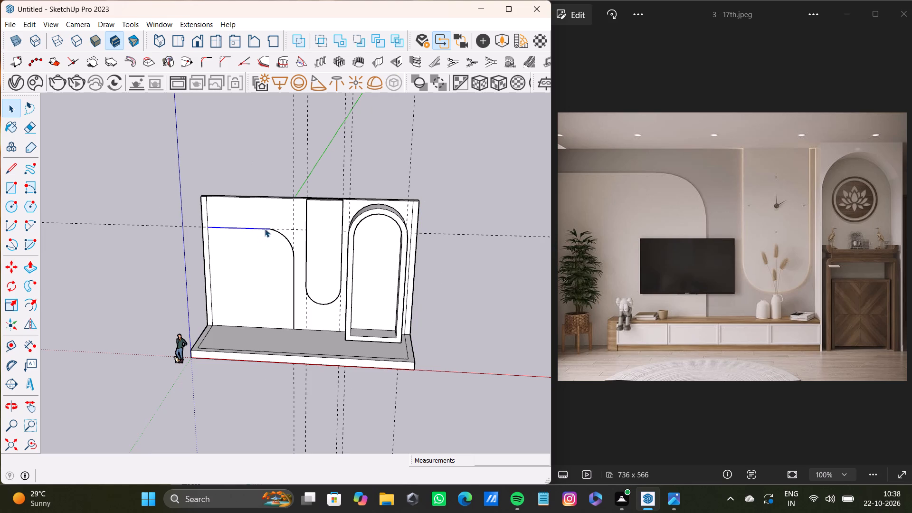
pyautogui.keyDown('shift'); pyautogui.click(284, 235); pyautogui.keyUp('shift')
pyautogui.keyDown('shift'); pyautogui.click(294, 273); pyautogui.keyUp('shift')
pyautogui.press('Delete')
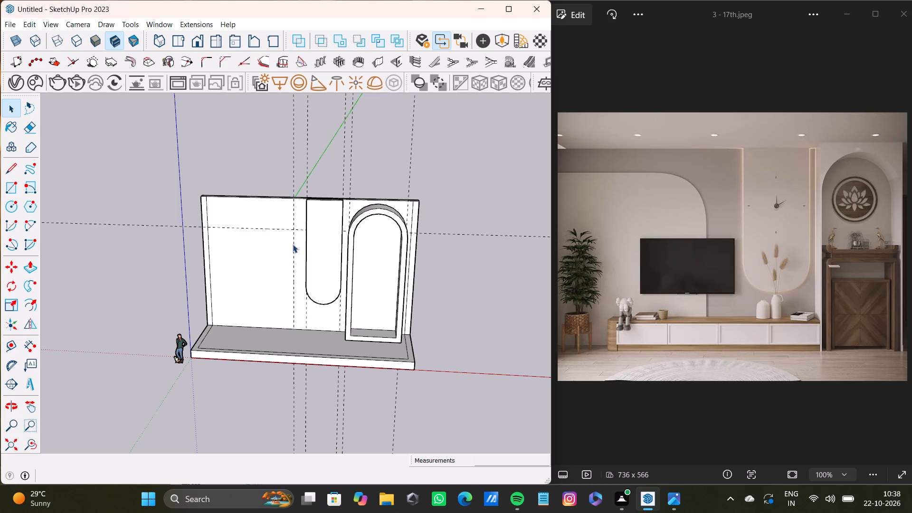
pyautogui.click(284, 144)
pyautogui.press('space')
# Redraw the TV panel outline's top line and vertical side along the guides, down to the floor.
pyautogui.scroll(9, 287, 224)
pyautogui.moveTo(291, 245); pyautogui.dragTo(309, 152, button='middle')
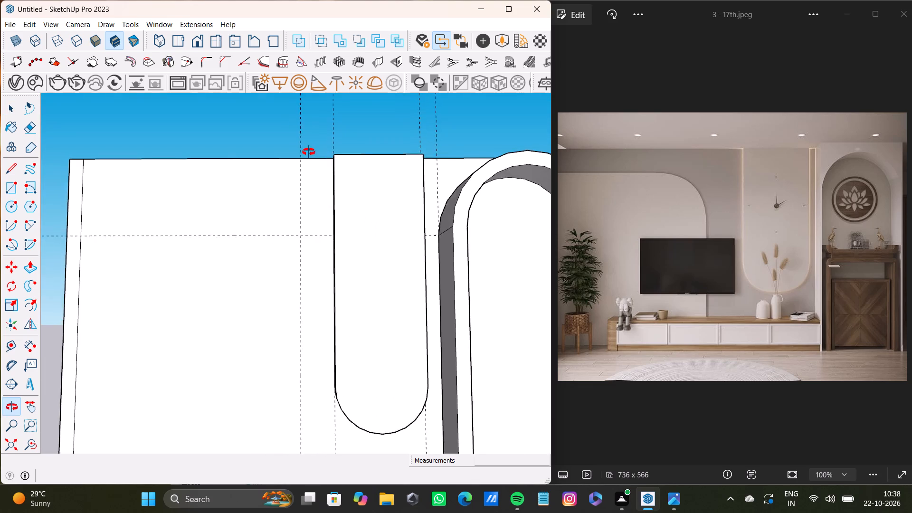
pyautogui.moveTo(309, 152); pyautogui.dragTo(304, 152, button='middle')
pyautogui.moveTo(139, 261); pyautogui.dragTo(418, 361, button='middle')
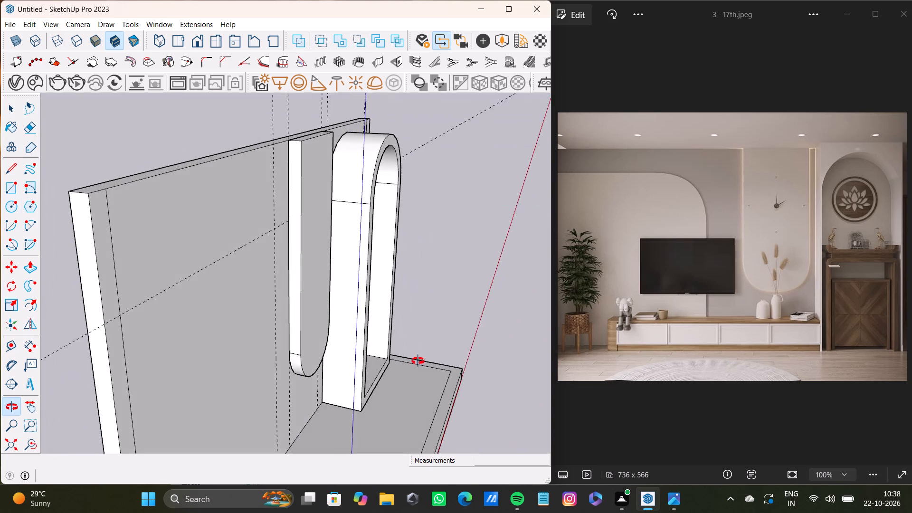
pyautogui.moveTo(418, 361); pyautogui.dragTo(114, 341, button='middle')
pyautogui.scroll(-3, 123, 325)
pyautogui.keyDown('shift'); pyautogui.moveTo(126, 319); pyautogui.dragTo(123, 269, button='middle'); pyautogui.keyUp('shift')
pyautogui.click(7, 166)
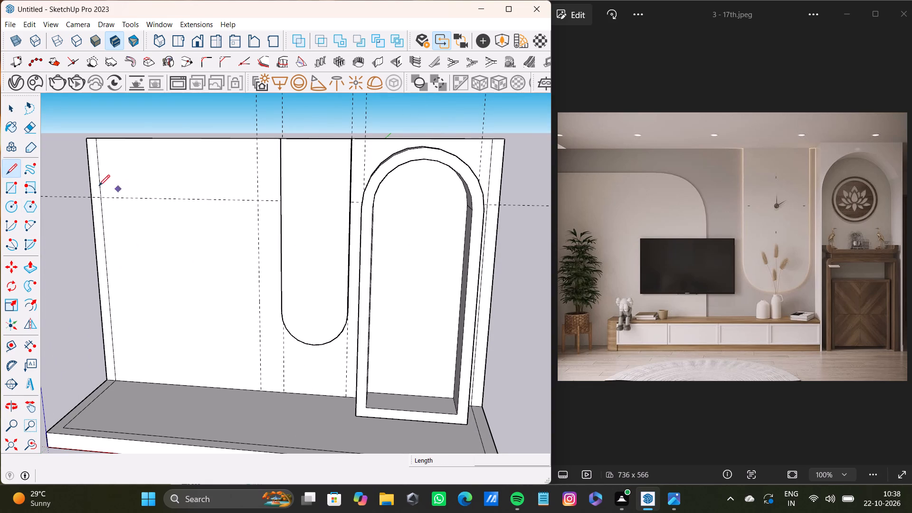
pyautogui.click(100, 198)
pyautogui.click(256, 201)
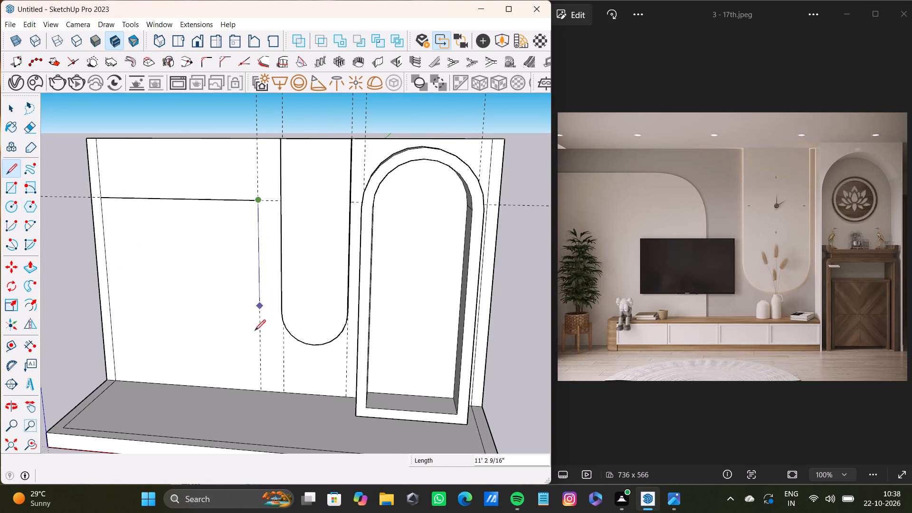
pyautogui.click(258, 389)
pyautogui.press('space')
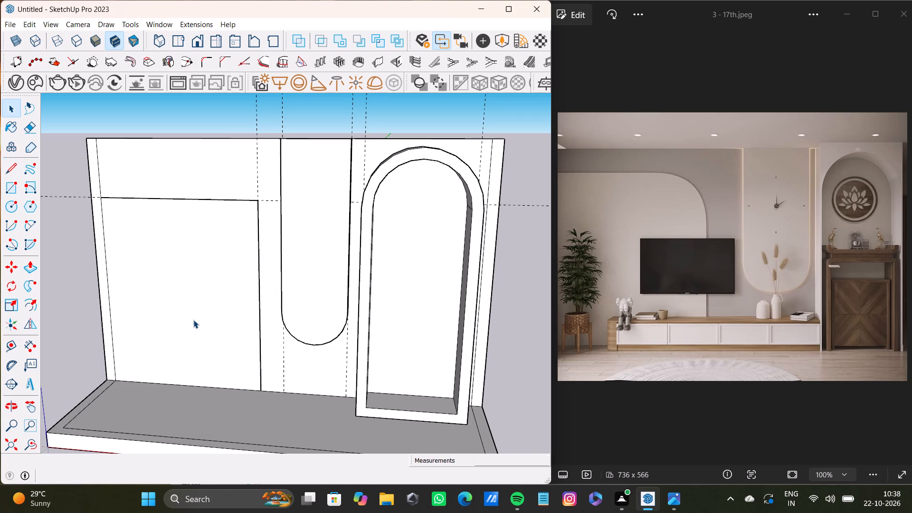
# Round the outline's upper corner with a two-point arc spanning about 7' 11 15/16" and delete the leftover corner segments.
pyautogui.press('a')
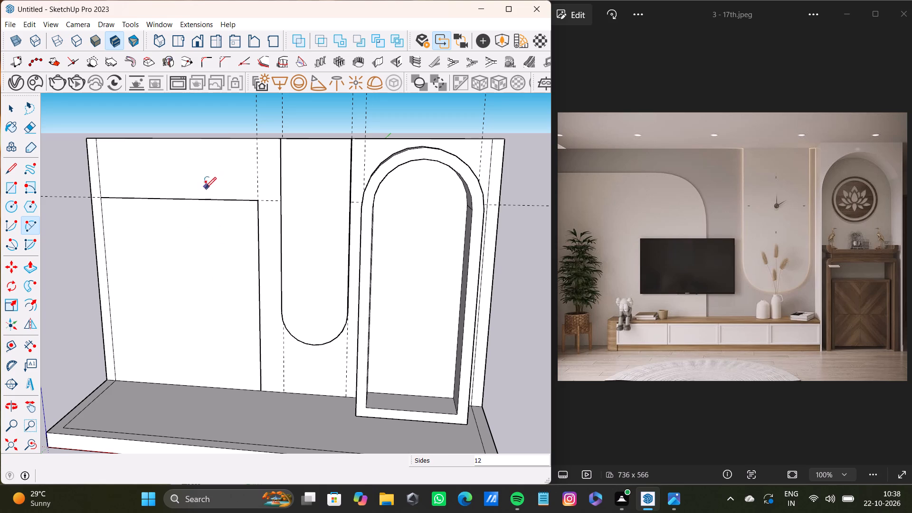
pyautogui.click(199, 202)
pyautogui.click(258, 262)
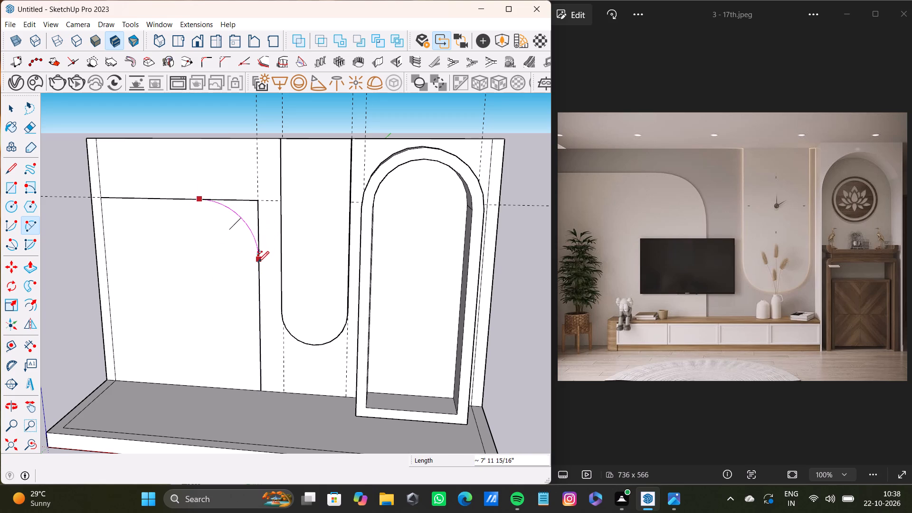
pyautogui.click(251, 227)
pyautogui.press('space')
pyautogui.click(239, 199)
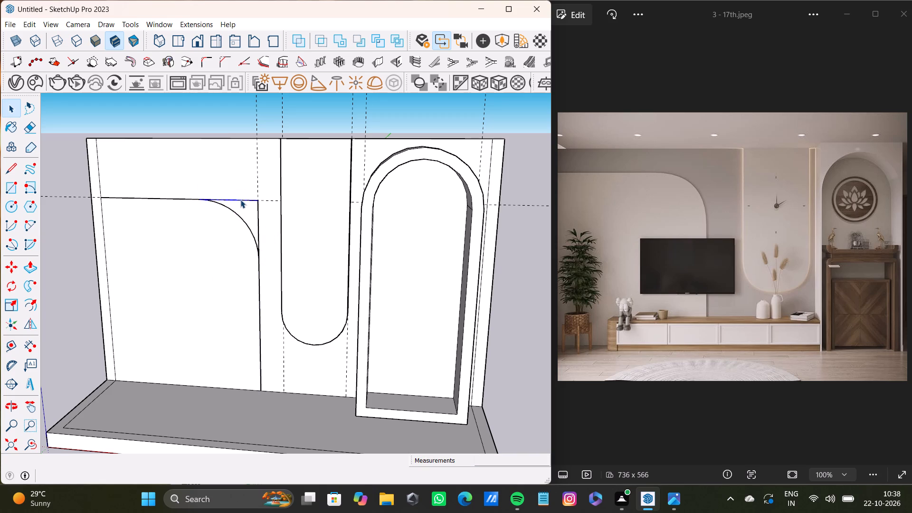
pyautogui.press('Delete')
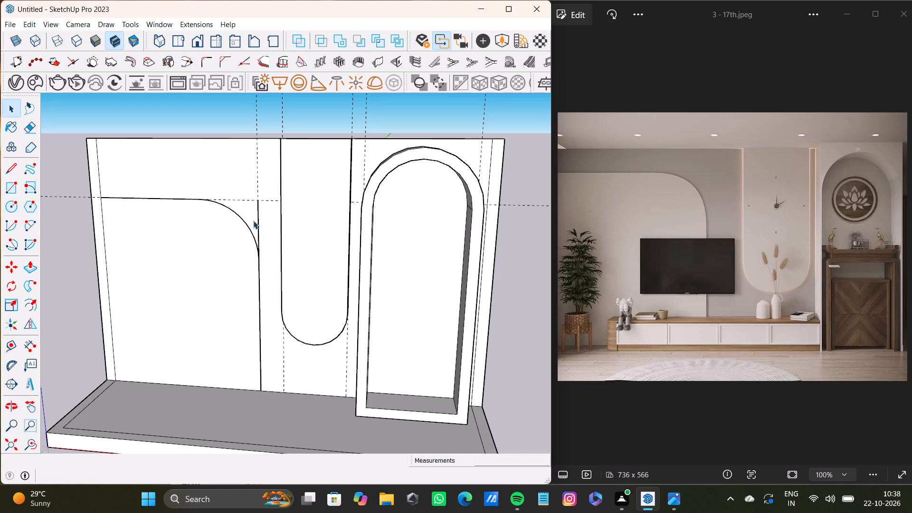
pyautogui.click(256, 223)
pyautogui.click(258, 225)
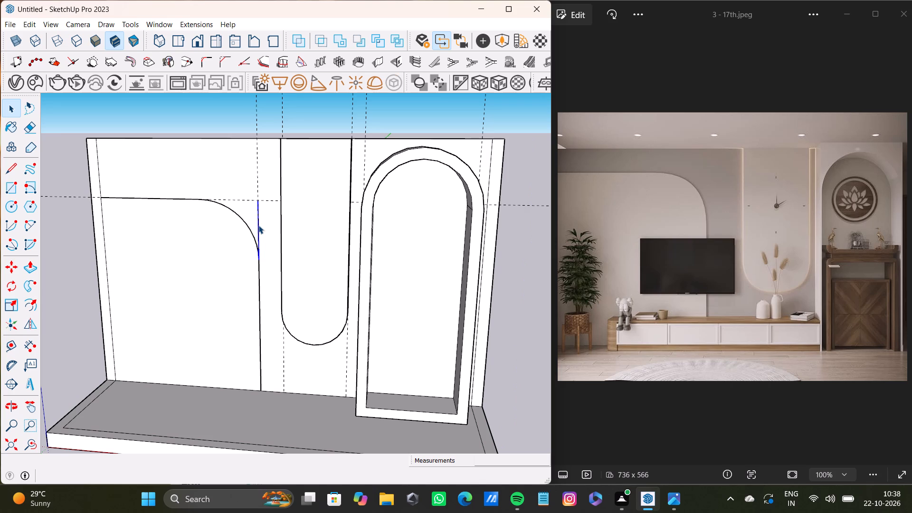
pyautogui.press('Delete')
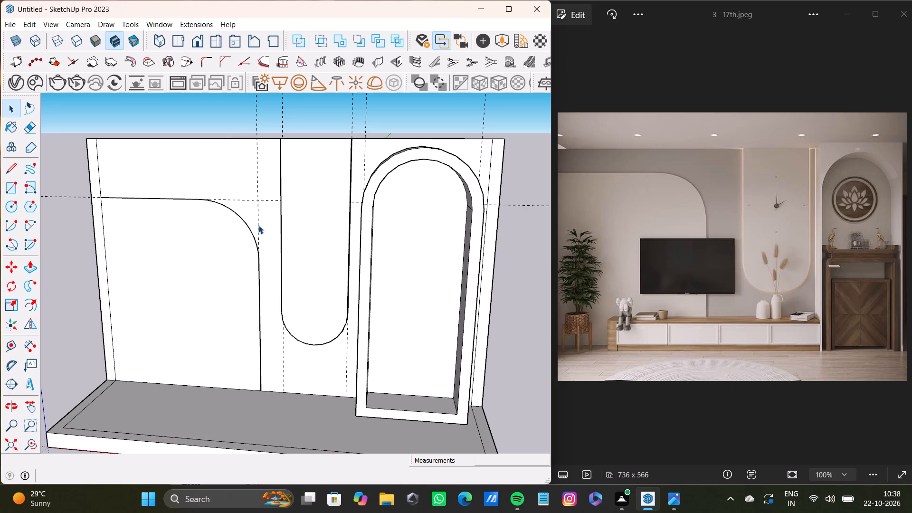
# Close the TV panel outline by tracing its 19' 2 3/8" outer side and its 15' 7 1/2" base along the floor.
pyautogui.click(243, 271)
pyautogui.doubleClick(243, 271)
pyautogui.click(244, 282)
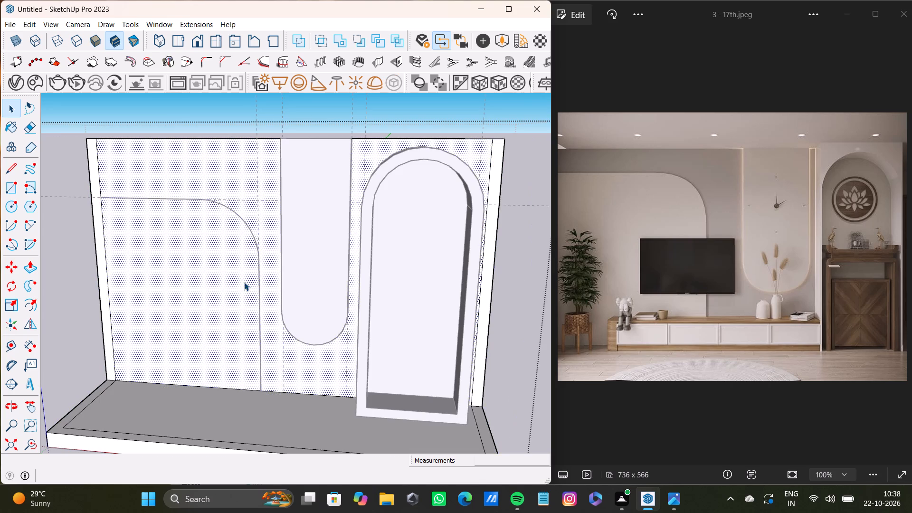
pyautogui.scroll(-7, 213, 276)
pyautogui.moveTo(223, 273); pyautogui.dragTo(243, 275, button='middle')
pyautogui.click(164, 136)
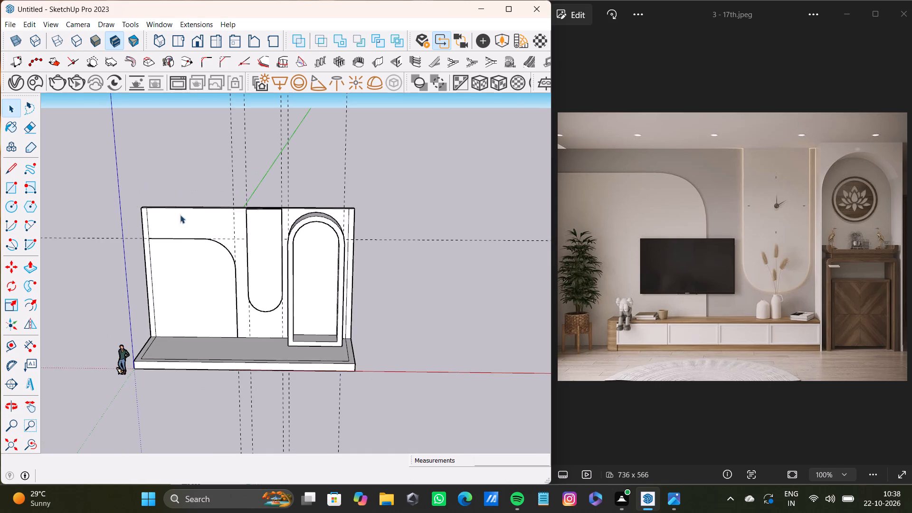
pyautogui.scroll(9, 170, 262)
pyautogui.moveTo(179, 269); pyautogui.dragTo(159, 258, button='middle')
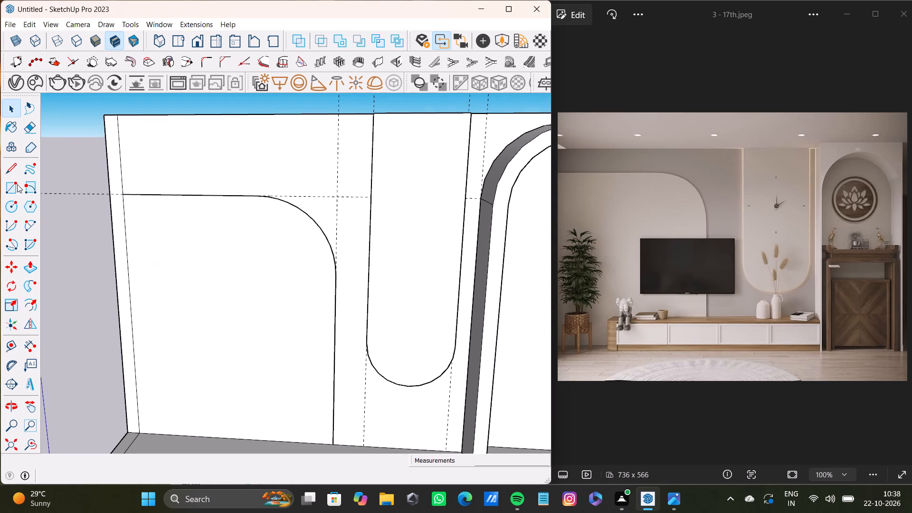
pyautogui.click(14, 166)
pyautogui.click(122, 194)
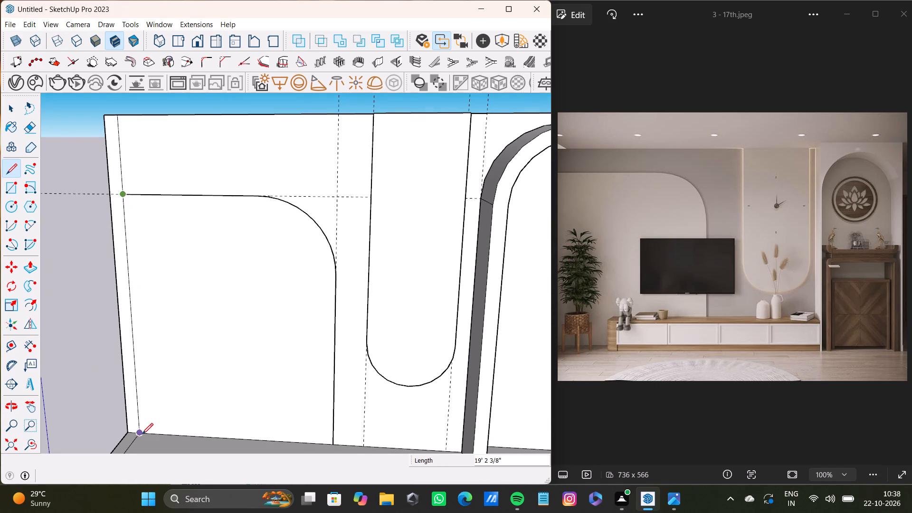
pyautogui.click(142, 434)
pyautogui.click(333, 444)
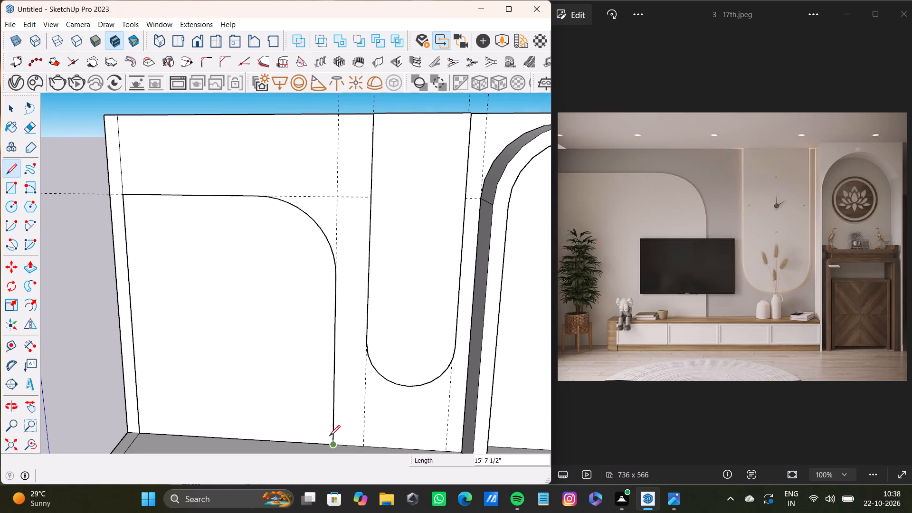
pyautogui.press('space')
# Push/Pull the closed TV panel face about 11" out from the wall.
pyautogui.click(313, 392)
pyautogui.moveTo(313, 378); pyautogui.dragTo(284, 391, button='middle')
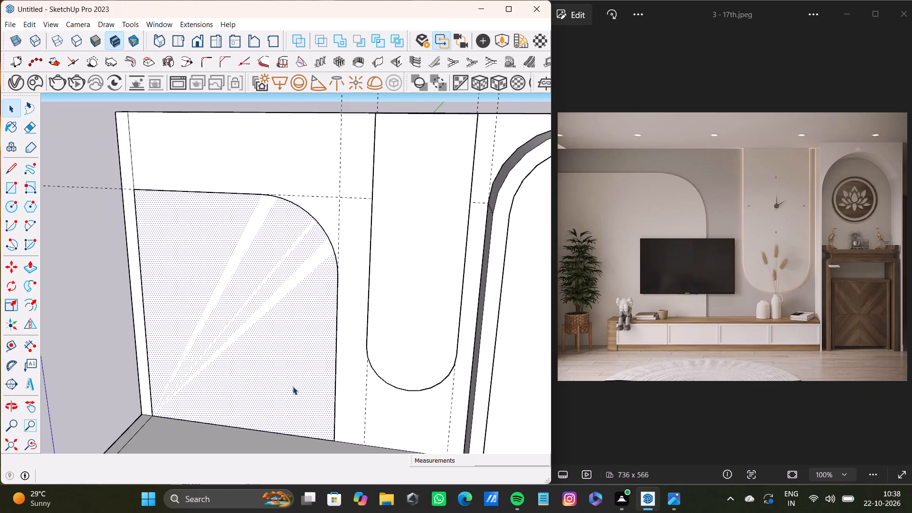
pyautogui.press('p')
pyautogui.moveTo(288, 288); pyautogui.dragTo(281, 289)
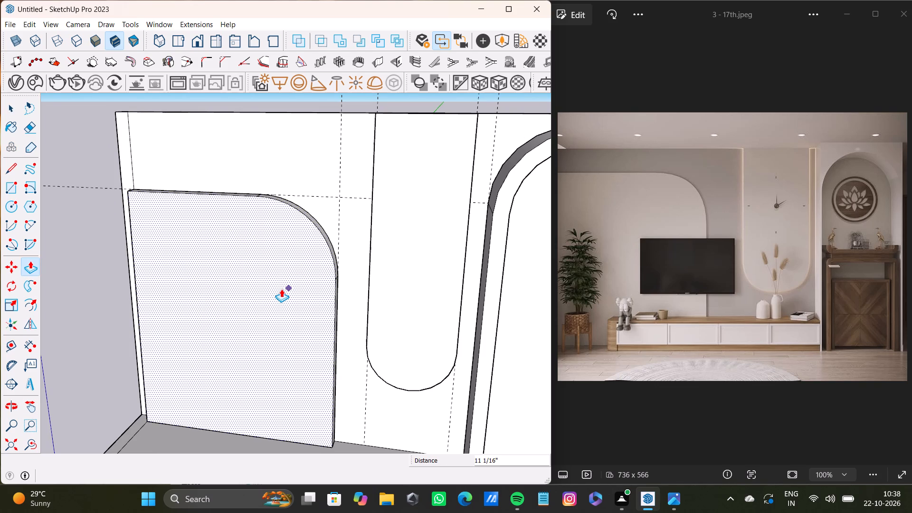
pyautogui.moveTo(281, 289); pyautogui.dragTo(283, 287)
pyautogui.press('space')
pyautogui.scroll(-6, 226, 252)
pyautogui.moveTo(226, 265); pyautogui.dragTo(277, 269, button='middle')
pyautogui.press('space')
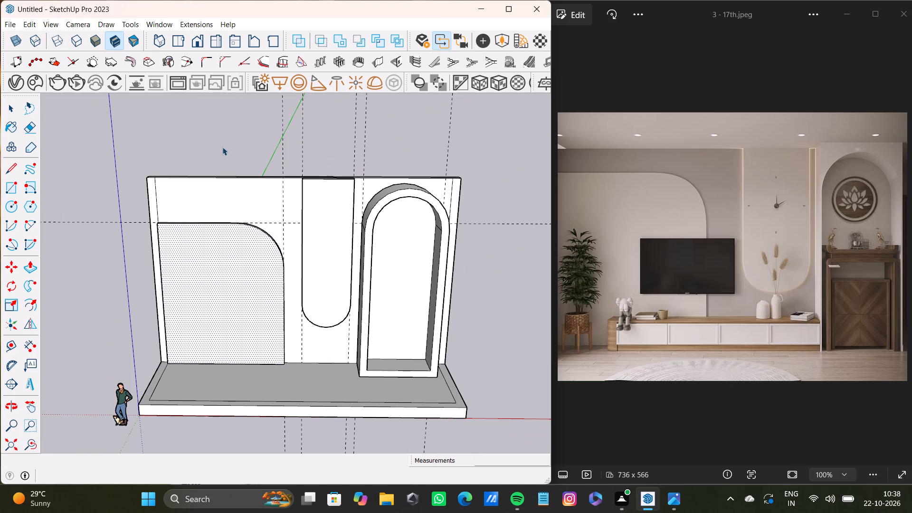
pyautogui.click(222, 145)
# Examine the raised TV panel from several angles alongside the clock panel and arched niche.
pyautogui.scroll(5, 250, 327)
pyautogui.moveTo(273, 323); pyautogui.dragTo(206, 322, button='middle')
pyautogui.scroll(1, 293, 319)
pyautogui.scroll(-4, 293, 319)
pyautogui.moveTo(300, 321); pyautogui.dragTo(357, 320, button='middle')
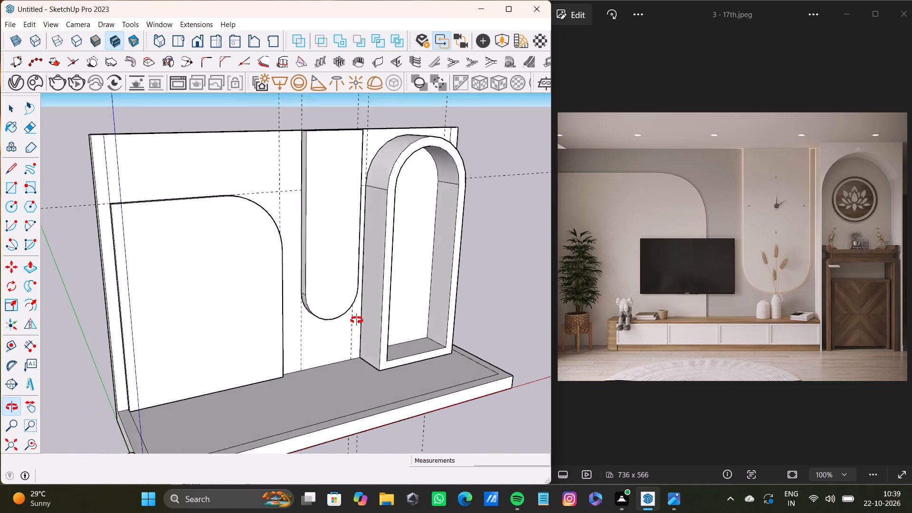
pyautogui.moveTo(357, 320); pyautogui.dragTo(153, 312, button='middle')
pyautogui.scroll(-4, 162, 305)
pyautogui.scroll(1, 169, 310)
pyautogui.keyDown('shift'); pyautogui.moveTo(169, 310); pyautogui.dragTo(400, 354, button='middle'); pyautogui.keyUp('shift')
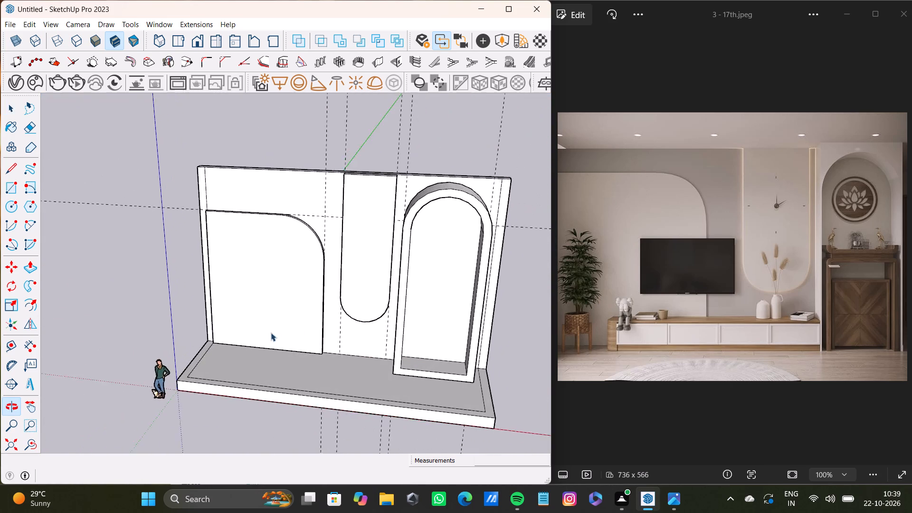
pyautogui.keyDown('shift'); pyautogui.scroll(7, 270, 331); pyautogui.keyUp('shift')
pyautogui.keyDown('shift'); pyautogui.moveTo(284, 303); pyautogui.dragTo(466, 332, button='middle'); pyautogui.keyUp('shift')
pyautogui.scroll(-4, 410, 355)
pyautogui.keyDown('shift'); pyautogui.moveTo(424, 347); pyautogui.dragTo(225, 292, button='middle'); pyautogui.keyUp('shift')
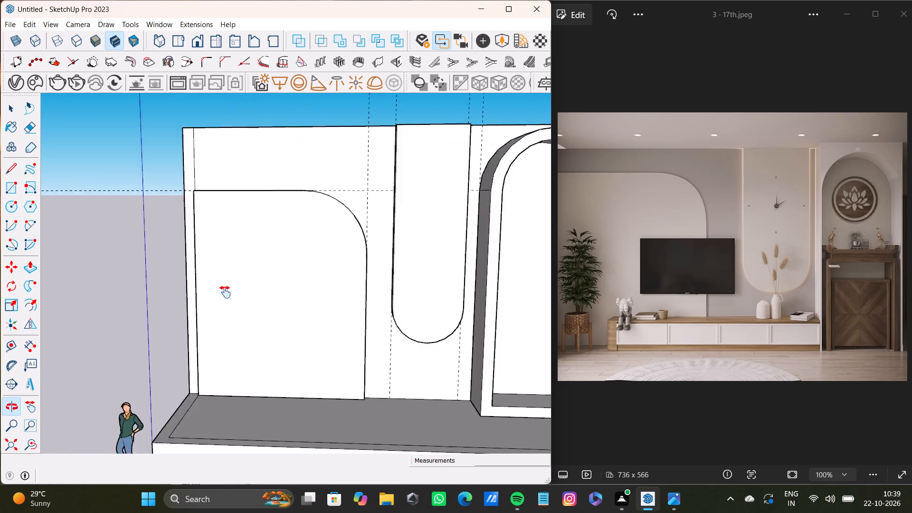
pyautogui.keyDown('shift'); pyautogui.moveTo(225, 292); pyautogui.dragTo(360, 333, button='middle'); pyautogui.keyUp('shift')
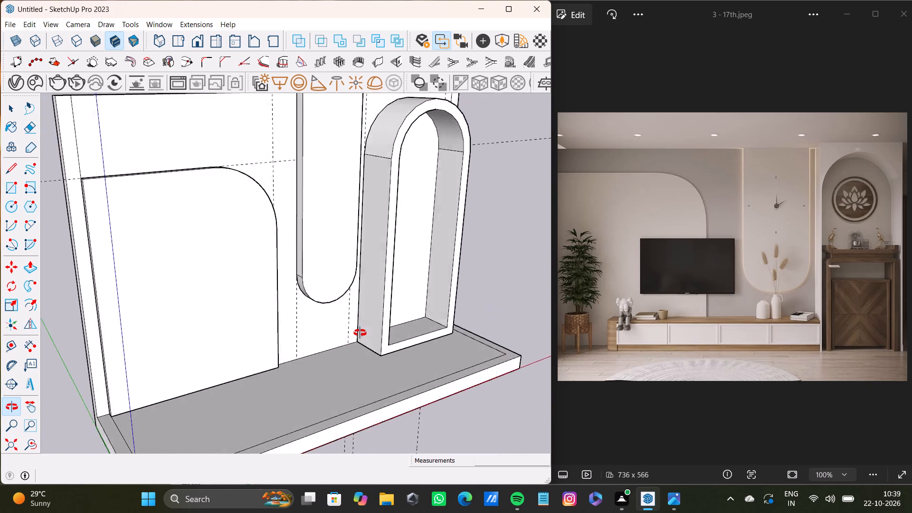
pyautogui.keyDown('shift'); pyautogui.moveTo(360, 333); pyautogui.dragTo(166, 329, button='middle'); pyautogui.keyUp('shift')
pyautogui.scroll(-4, 177, 316)
pyautogui.keyDown('shift'); pyautogui.moveTo(187, 317); pyautogui.dragTo(228, 319, button='middle'); pyautogui.keyUp('shift')
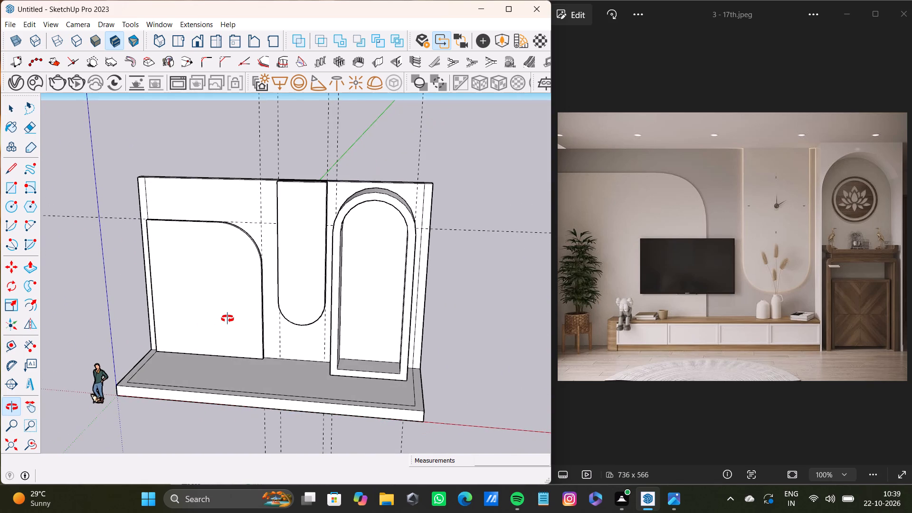
pyautogui.keyDown('shift'); pyautogui.moveTo(228, 319); pyautogui.dragTo(241, 313, button='middle'); pyautogui.keyUp('shift')
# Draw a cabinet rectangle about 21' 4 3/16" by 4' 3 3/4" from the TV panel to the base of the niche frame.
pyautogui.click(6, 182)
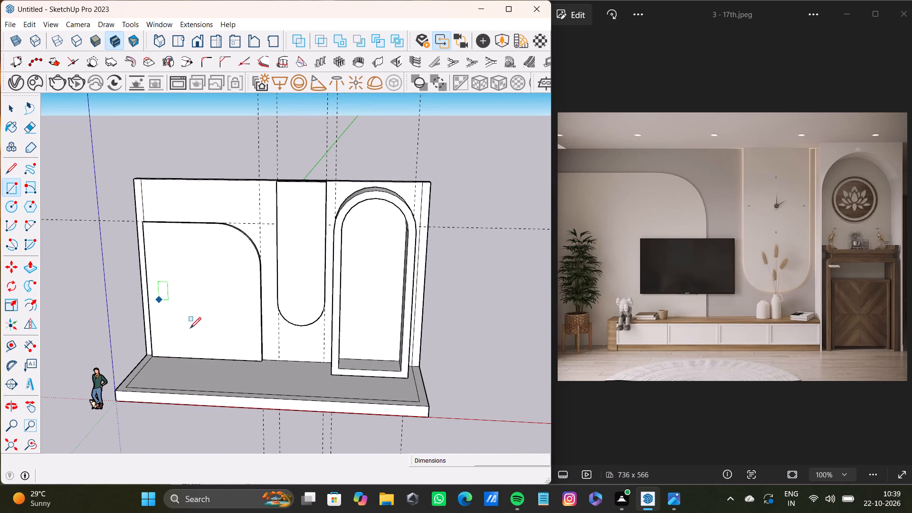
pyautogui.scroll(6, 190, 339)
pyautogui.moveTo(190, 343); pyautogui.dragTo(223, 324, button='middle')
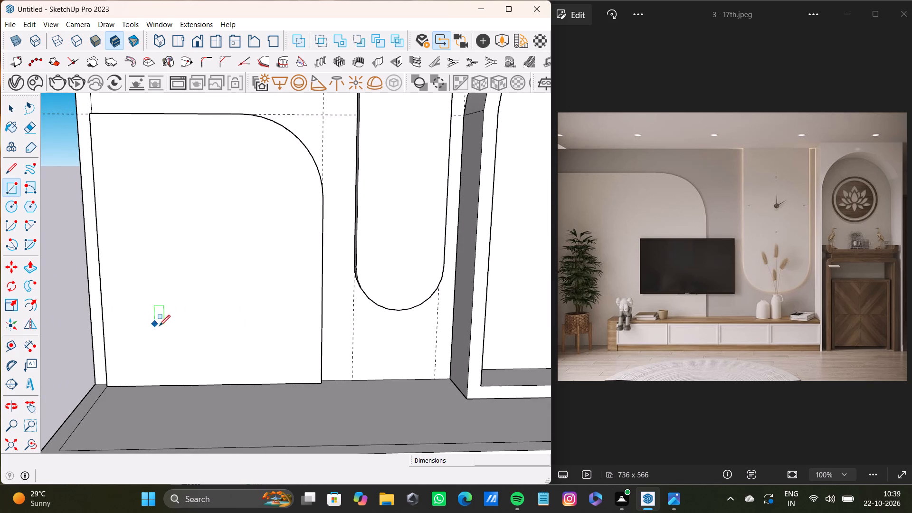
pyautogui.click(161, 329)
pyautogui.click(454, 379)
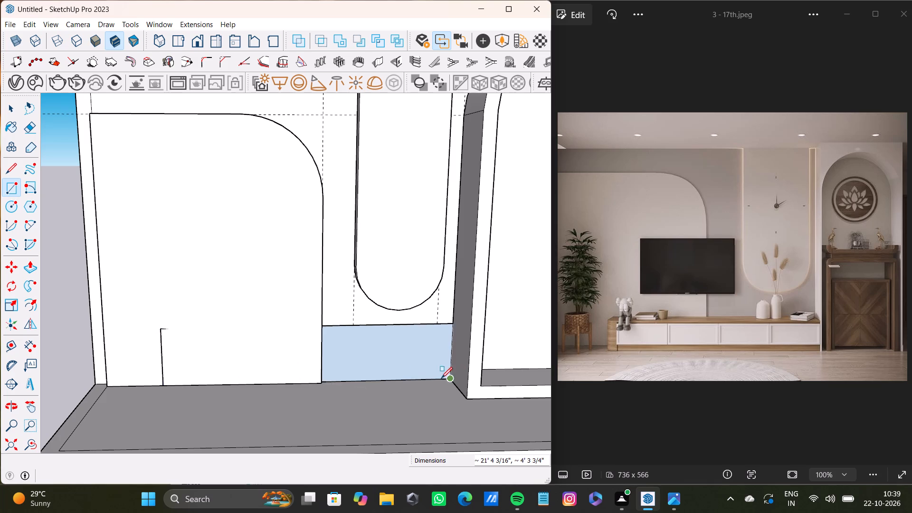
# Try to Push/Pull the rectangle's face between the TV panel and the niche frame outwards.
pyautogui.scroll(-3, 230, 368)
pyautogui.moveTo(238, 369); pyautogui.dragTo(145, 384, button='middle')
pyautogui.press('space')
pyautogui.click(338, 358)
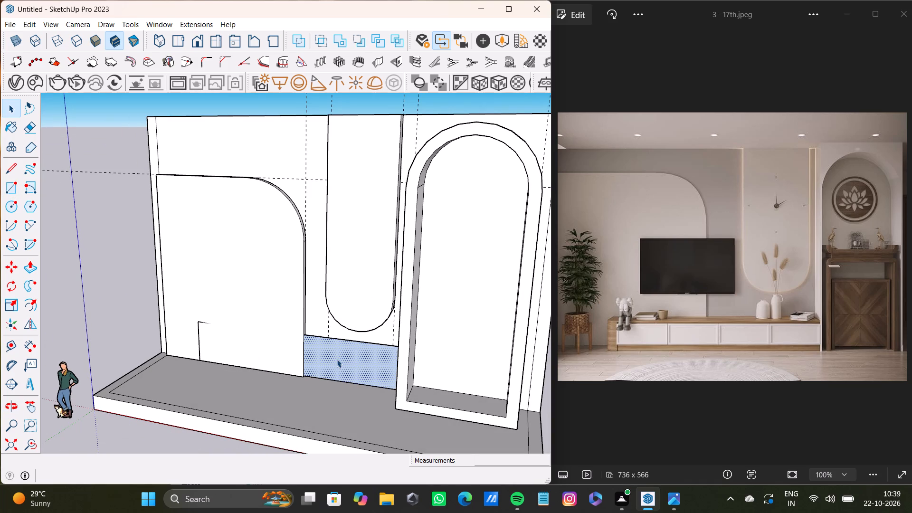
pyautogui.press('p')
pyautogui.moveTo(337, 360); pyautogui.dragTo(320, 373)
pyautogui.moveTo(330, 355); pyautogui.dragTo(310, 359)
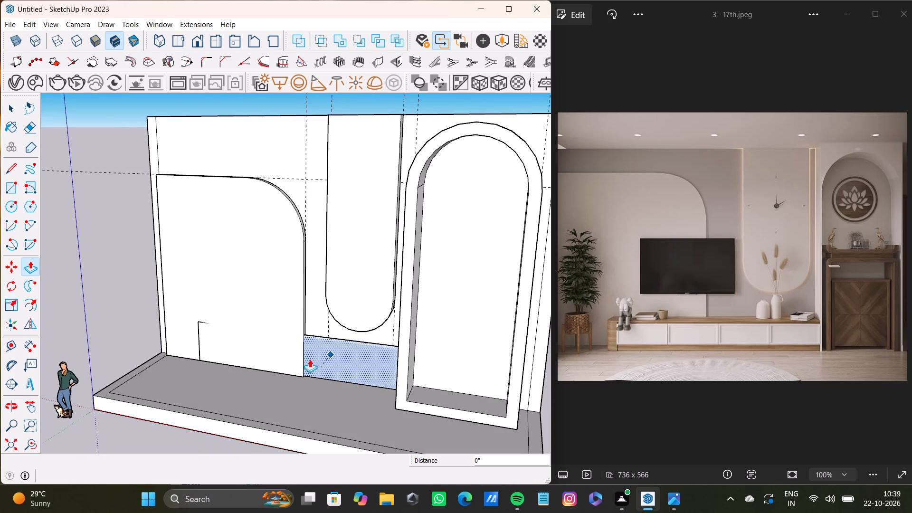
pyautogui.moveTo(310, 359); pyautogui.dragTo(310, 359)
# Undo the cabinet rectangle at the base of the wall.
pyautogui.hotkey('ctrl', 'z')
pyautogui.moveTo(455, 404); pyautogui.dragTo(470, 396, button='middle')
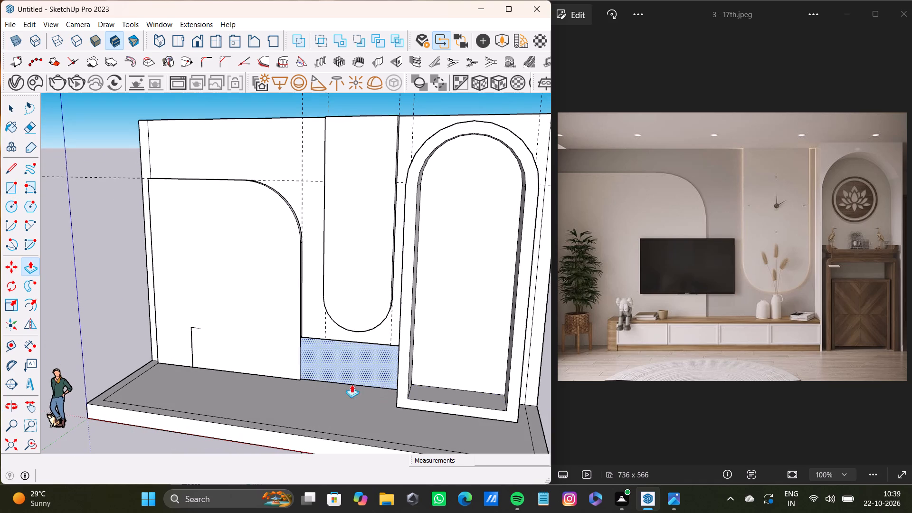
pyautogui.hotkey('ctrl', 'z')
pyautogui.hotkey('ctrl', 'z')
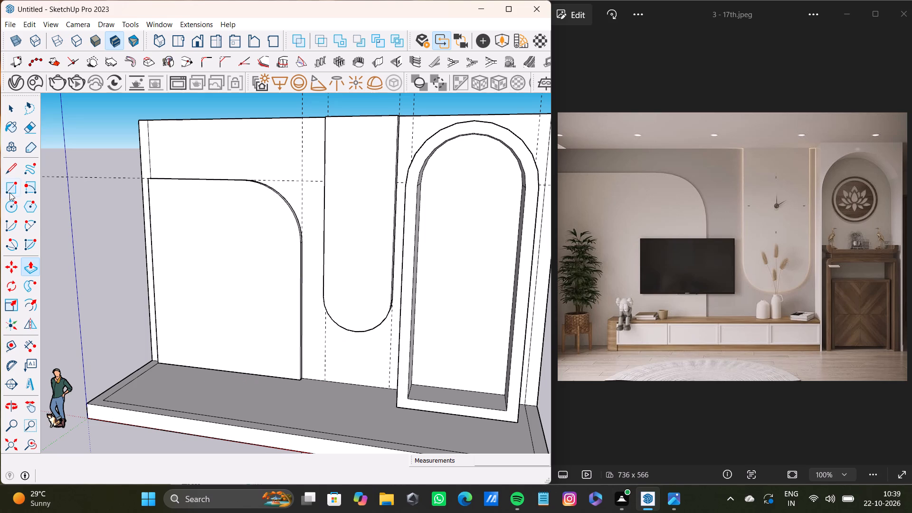
# Draw a rectangle about 10' 2 9/16" by 3' 1 7/8" at the TV panel's base, ending at its inner vertical edge.
pyautogui.click(9, 192)
pyautogui.click(205, 370)
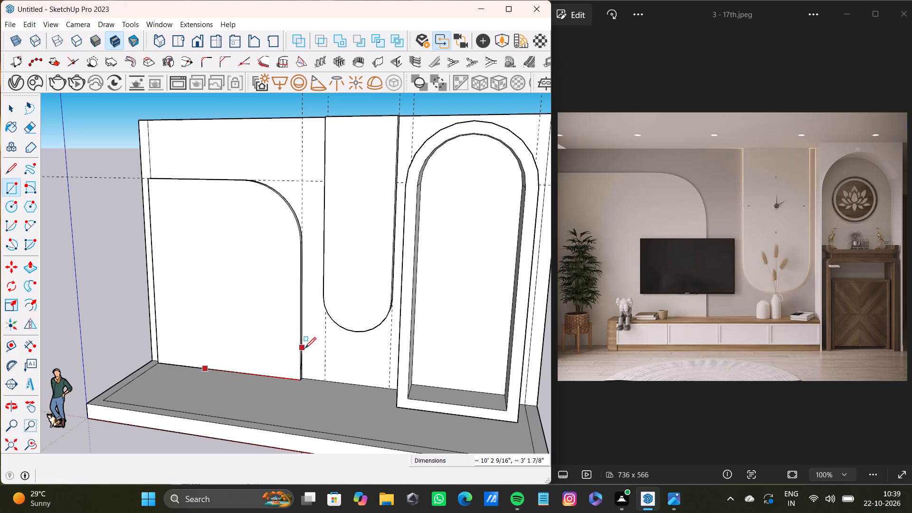
pyautogui.click(300, 351)
pyautogui.press('space')
# Push/Pull the cabinet rectangle about 1' 9" out from the TV panel, and extend its front by about another 8 13/16".
pyautogui.click(255, 358)
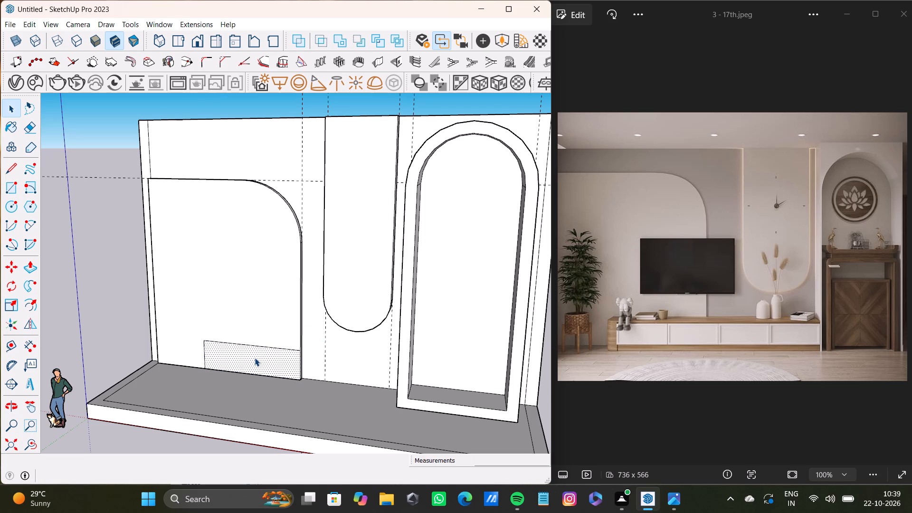
pyautogui.press('p')
pyautogui.moveTo(257, 357); pyautogui.dragTo(252, 364)
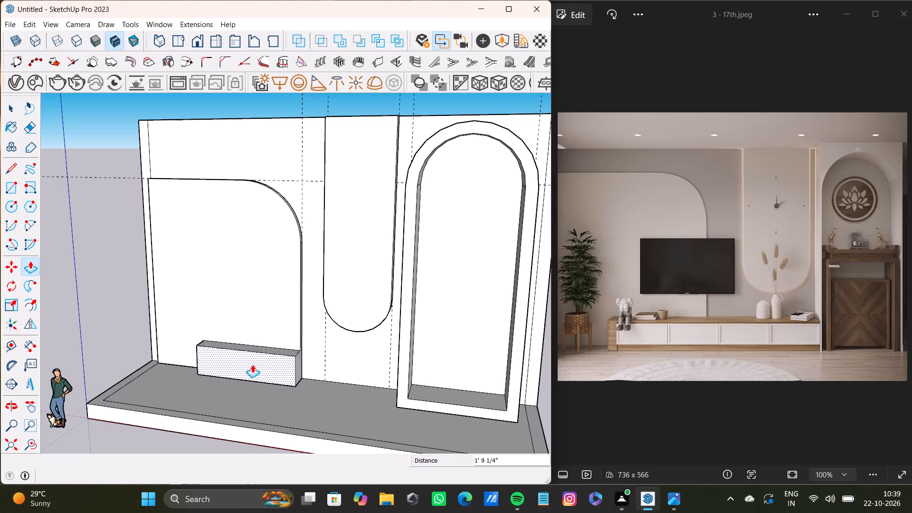
pyautogui.moveTo(252, 364); pyautogui.dragTo(251, 363)
pyautogui.scroll(-4, 251, 361)
pyautogui.moveTo(255, 360); pyautogui.dragTo(206, 395, button='middle')
pyautogui.scroll(4, 275, 361)
pyautogui.moveTo(271, 353); pyautogui.dragTo(263, 353)
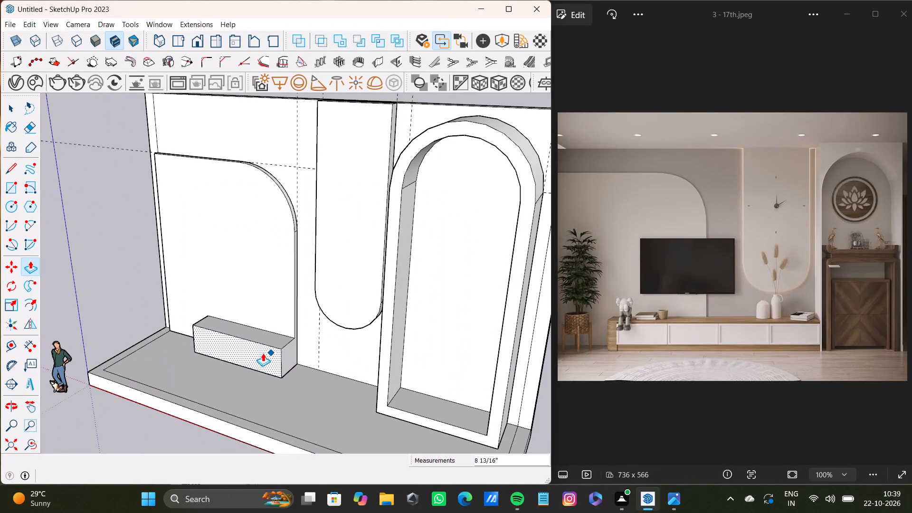
# Draw a vertical line on the cabinet's end face from its top back corner to the floor, separating it from the TV panel's side edge.
pyautogui.moveTo(263, 353); pyautogui.dragTo(261, 353)
pyautogui.press('space')
pyautogui.click(288, 355)
pyautogui.scroll(4, 294, 352)
pyautogui.moveTo(298, 348); pyautogui.dragTo(239, 355, button='middle')
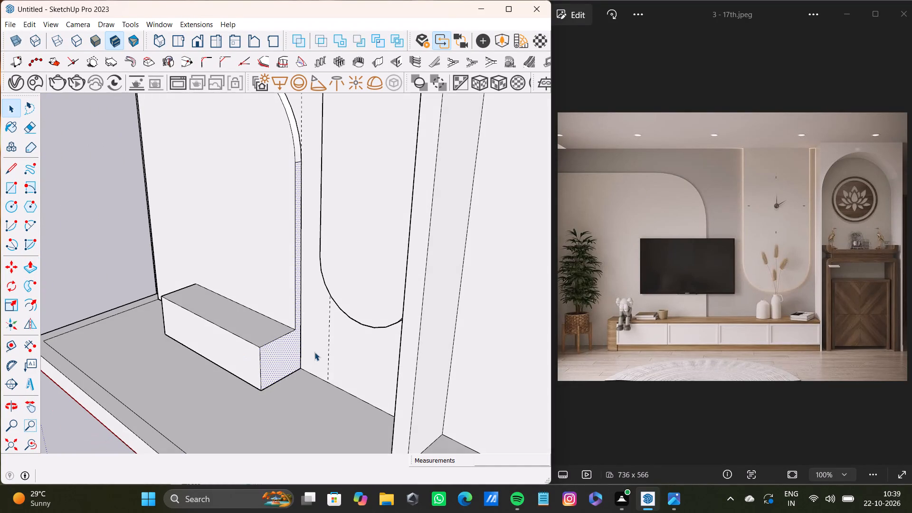
pyautogui.press('l')
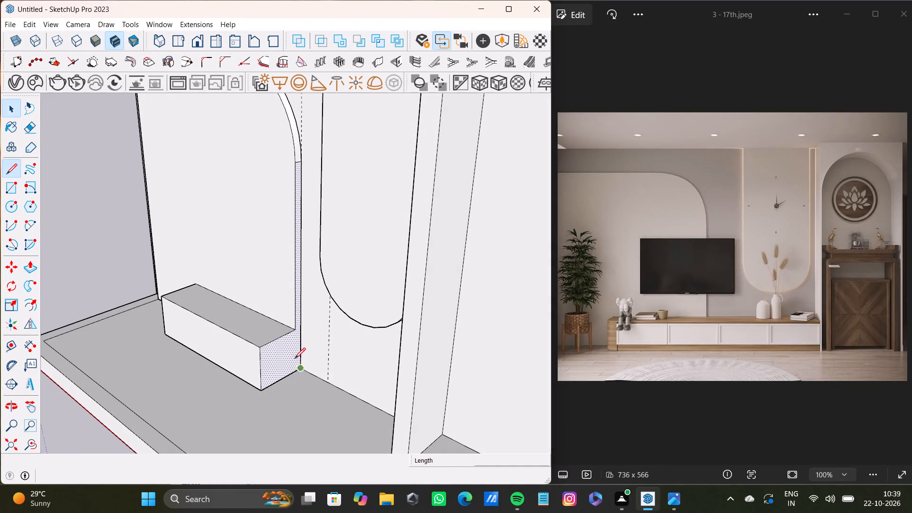
pyautogui.scroll(11, 292, 348)
pyautogui.click(301, 310)
pyautogui.scroll(-2, 304, 385)
pyautogui.moveTo(305, 396); pyautogui.dragTo(305, 352, button='middle')
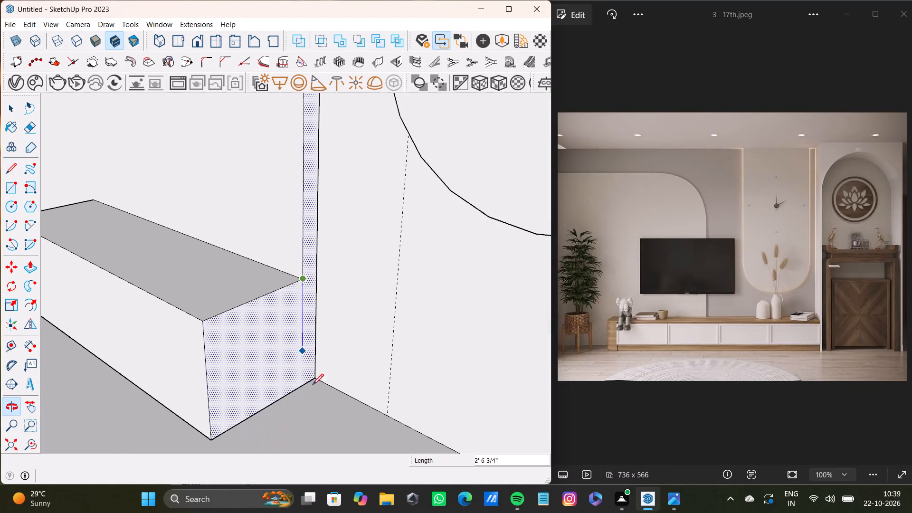
pyautogui.click(304, 384)
pyautogui.press('space')
pyautogui.click(273, 369)
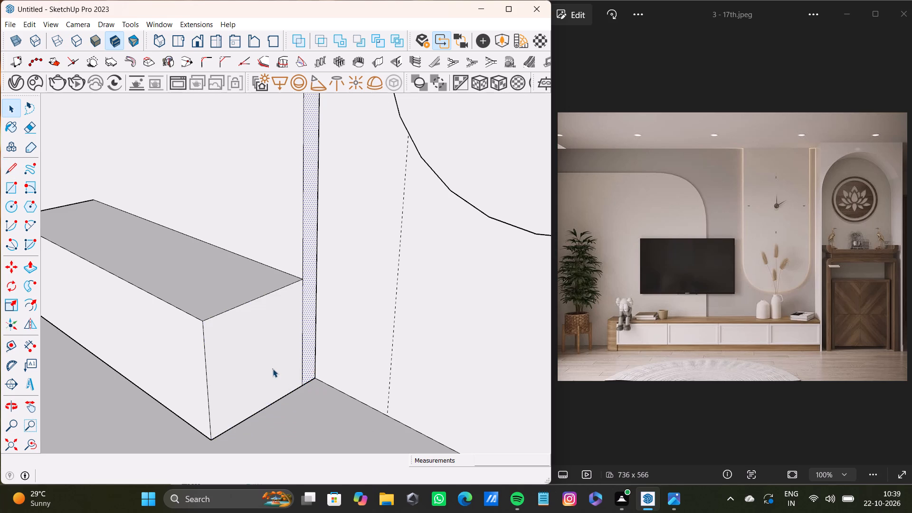
# Push/Pull the cabinet's end face about 2' 6 7/16" past the TV panel's edge, towards the arched niche.
pyautogui.press('p')
pyautogui.moveTo(273, 369); pyautogui.dragTo(357, 410)
pyautogui.scroll(-9, 359, 414)
pyautogui.moveTo(359, 413); pyautogui.dragTo(561, 414, button='middle')
pyautogui.scroll(-3, 500, 392)
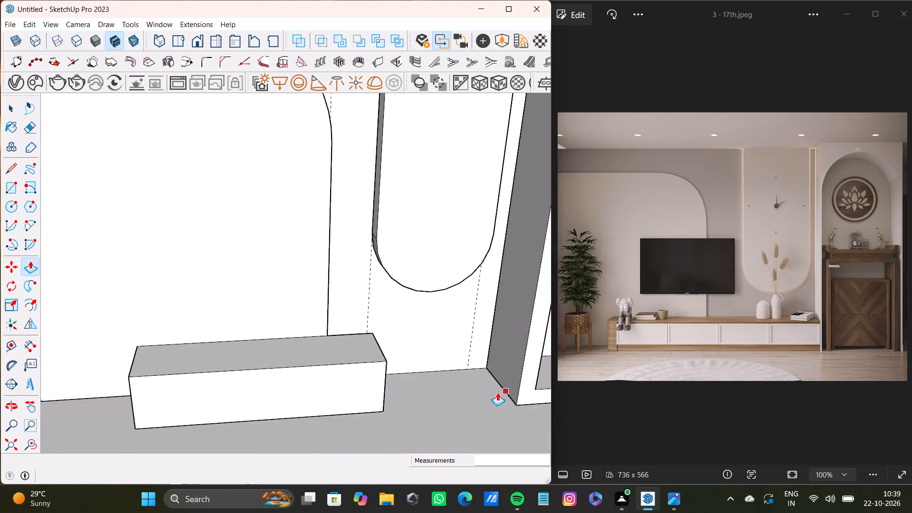
pyautogui.keyDown('shift'); pyautogui.moveTo(464, 390); pyautogui.dragTo(304, 362, button='middle'); pyautogui.keyUp('shift')
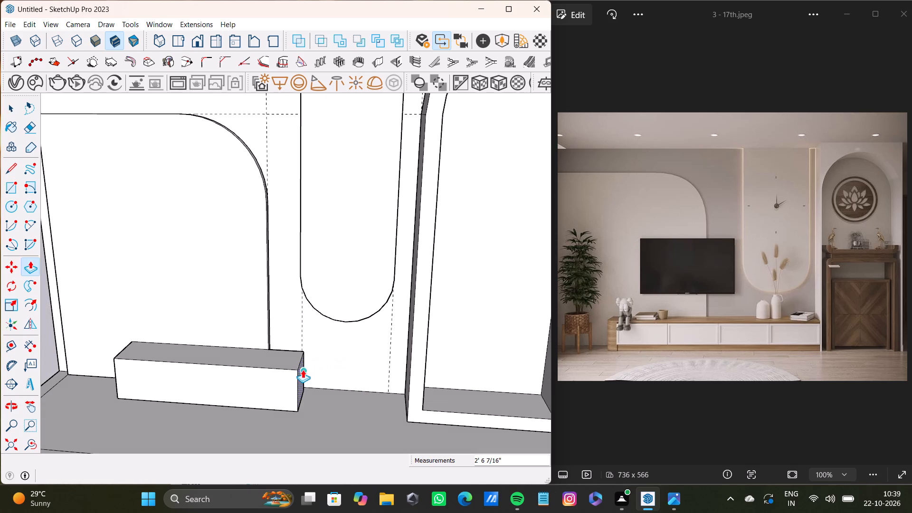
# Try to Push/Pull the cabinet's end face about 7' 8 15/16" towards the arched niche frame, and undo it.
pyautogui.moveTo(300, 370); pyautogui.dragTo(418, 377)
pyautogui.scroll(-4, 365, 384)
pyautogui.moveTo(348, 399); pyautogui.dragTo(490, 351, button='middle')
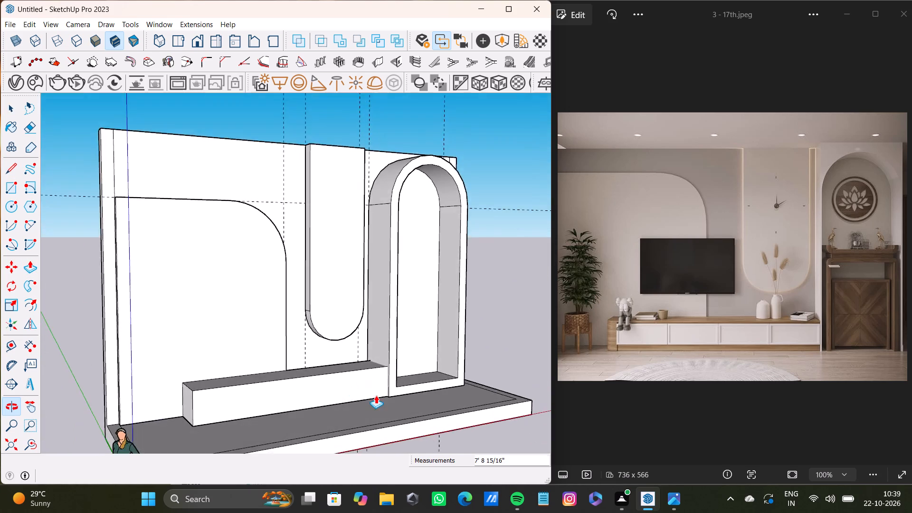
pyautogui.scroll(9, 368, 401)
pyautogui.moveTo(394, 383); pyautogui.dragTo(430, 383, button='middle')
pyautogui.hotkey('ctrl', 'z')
# Push/Pull the cabinet's end face about 7' 5 1/2" so it meets the side of the arched niche frame.
pyautogui.moveTo(393, 361); pyautogui.dragTo(238, 396, button='middle')
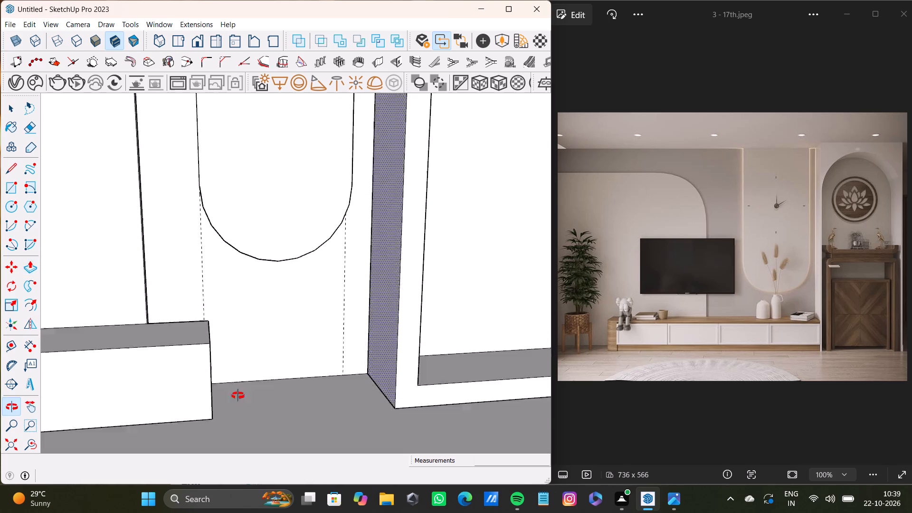
pyautogui.moveTo(238, 396); pyautogui.dragTo(233, 394, button='middle')
pyautogui.moveTo(195, 356); pyautogui.dragTo(380, 381)
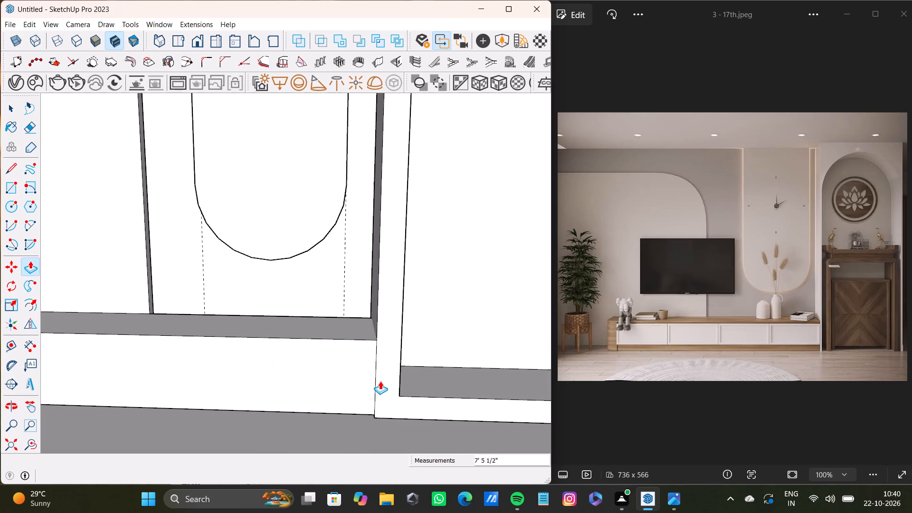
pyautogui.moveTo(380, 381); pyautogui.dragTo(372, 380)
pyautogui.scroll(-3, 317, 400)
pyautogui.moveTo(316, 400); pyautogui.dragTo(369, 343, button='middle')
# Push/Pull the cabinet about 3 5/16" to align it with the front of the arched niche frame.
pyautogui.scroll(2, 353, 381)
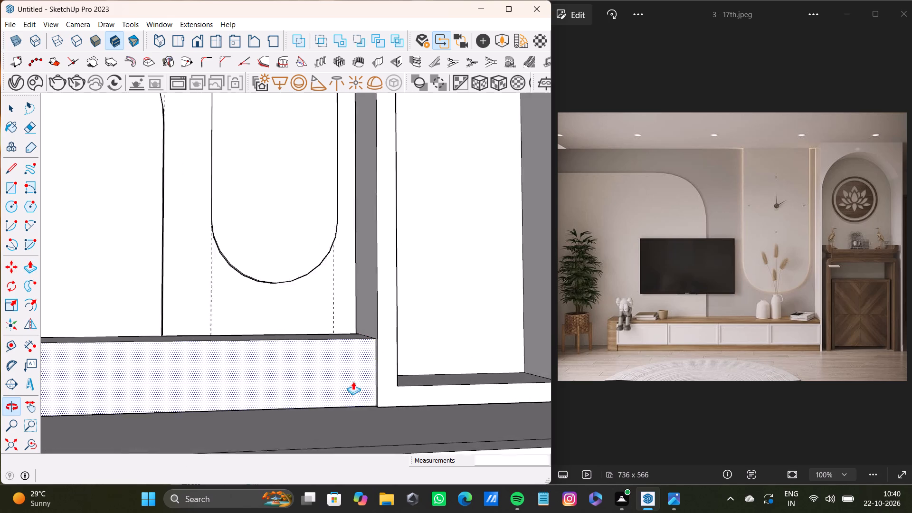
pyautogui.scroll(5, 353, 381)
pyautogui.moveTo(356, 391); pyautogui.dragTo(408, 448, button='middle')
pyautogui.moveTo(372, 370); pyautogui.dragTo(382, 375)
pyautogui.scroll(-8, 301, 380)
pyautogui.keyDown('shift'); pyautogui.scroll(1, 294, 385); pyautogui.keyUp('shift')
pyautogui.keyDown('shift'); pyautogui.moveTo(294, 385); pyautogui.dragTo(318, 408, button='middle'); pyautogui.keyUp('shift')
pyautogui.scroll(-2, 318, 408)
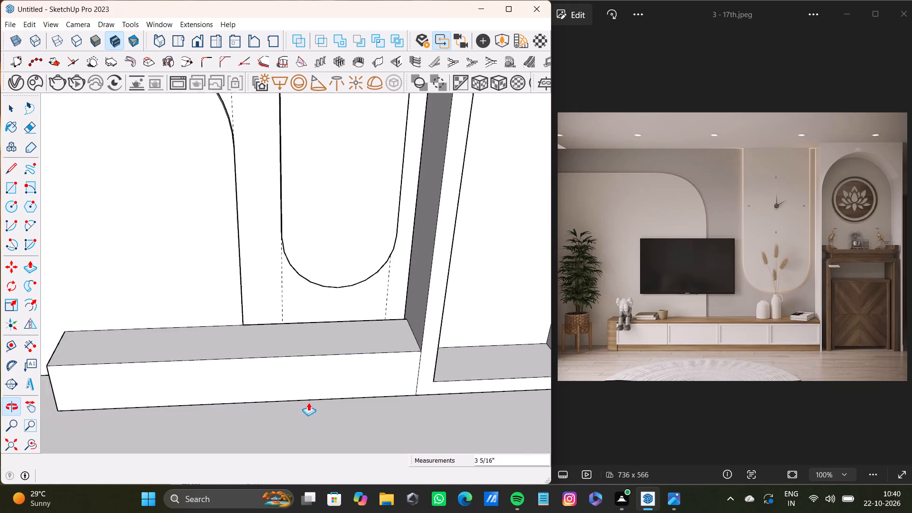
# Push/Pull the cabinet's top face up by about 1' 4 11/16".
pyautogui.scroll(-3, 308, 402)
pyautogui.keyDown('shift'); pyautogui.moveTo(303, 388); pyautogui.dragTo(461, 331, button='middle'); pyautogui.keyUp('shift')
pyautogui.scroll(5, 260, 323)
pyautogui.moveTo(263, 323); pyautogui.dragTo(369, 312, button='middle')
pyautogui.moveTo(326, 306); pyautogui.dragTo(321, 307)
pyautogui.scroll(-4, 325, 318)
pyautogui.scroll(1, 362, 326)
pyautogui.moveTo(362, 326); pyautogui.dragTo(291, 320, button='middle')
pyautogui.moveTo(359, 283); pyautogui.dragTo(352, 261)
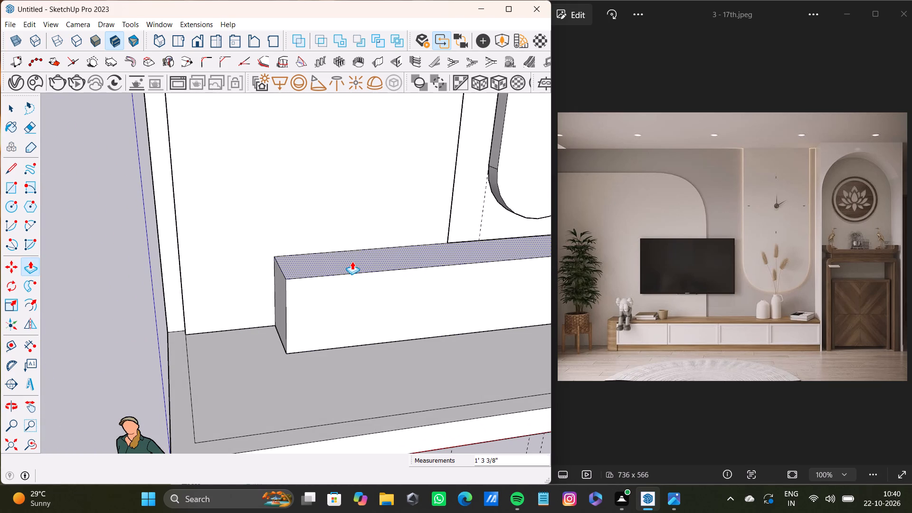
pyautogui.moveTo(352, 261); pyautogui.dragTo(352, 259)
pyautogui.scroll(-4, 343, 275)
pyautogui.moveTo(347, 278); pyautogui.dragTo(256, 271, button='middle')
pyautogui.scroll(-4, 270, 264)
pyautogui.keyDown('shift'); pyautogui.moveTo(281, 261); pyautogui.dragTo(256, 274, button='middle'); pyautogui.keyUp('shift')
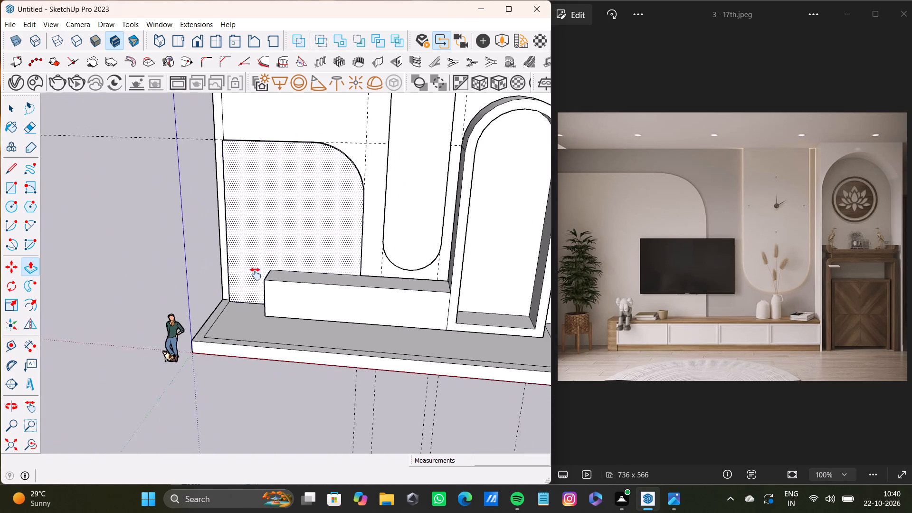
pyautogui.keyDown('shift'); pyautogui.moveTo(256, 274); pyautogui.dragTo(285, 224, button='middle'); pyautogui.keyUp('shift')
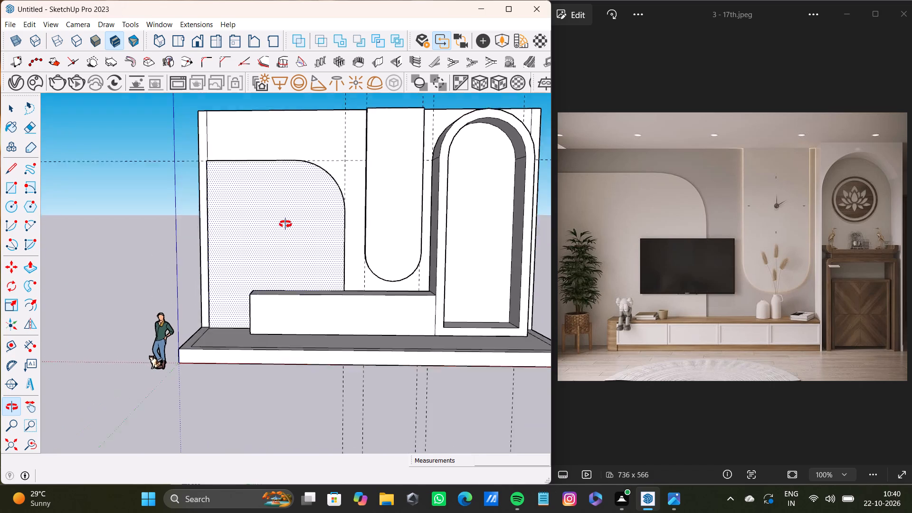
pyautogui.keyDown('shift'); pyautogui.moveTo(285, 224); pyautogui.dragTo(253, 271, button='middle'); pyautogui.keyUp('shift')
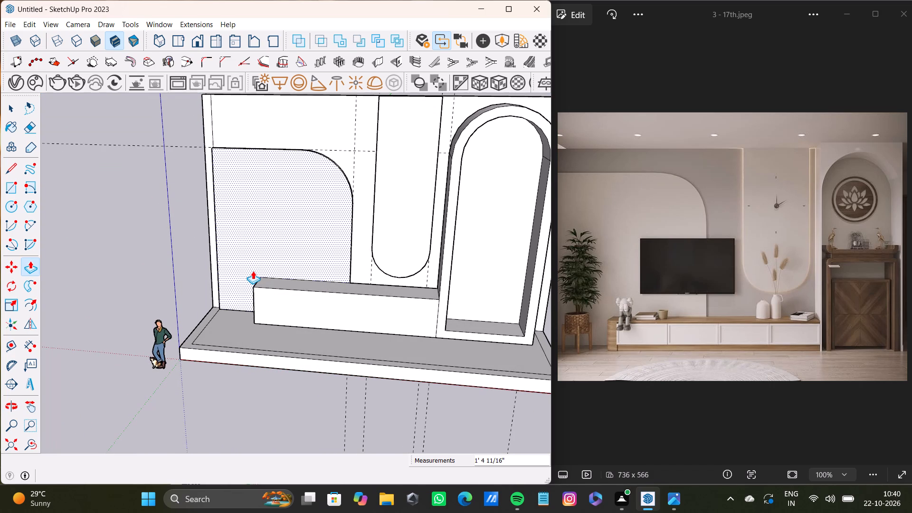
# Draw a rounding arc across the front corner of the cabinet's top face, at the end away from the niche.
pyautogui.scroll(5, 268, 304)
pyautogui.moveTo(268, 304); pyautogui.dragTo(349, 357, button='middle')
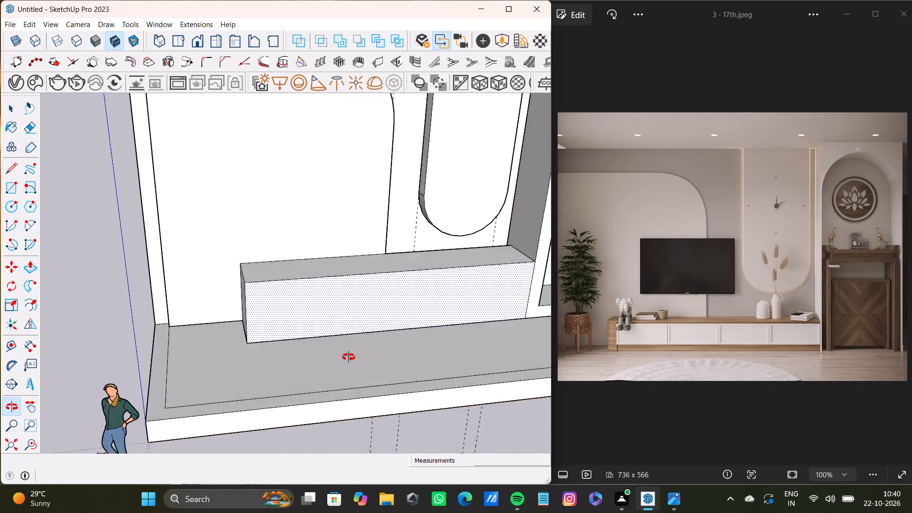
pyautogui.moveTo(349, 357); pyautogui.dragTo(289, 404, button='middle')
pyautogui.scroll(7, 280, 298)
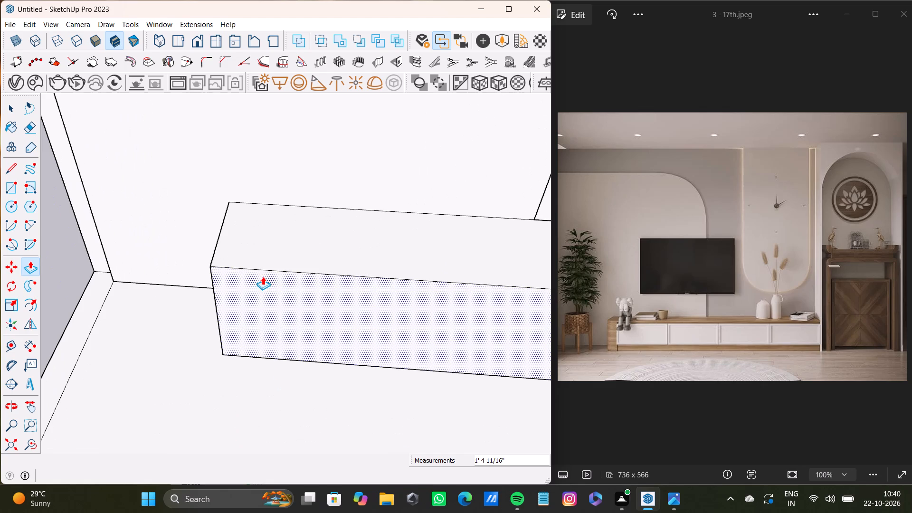
pyautogui.press('a')
pyautogui.scroll(6, 241, 257)
pyautogui.click(208, 230)
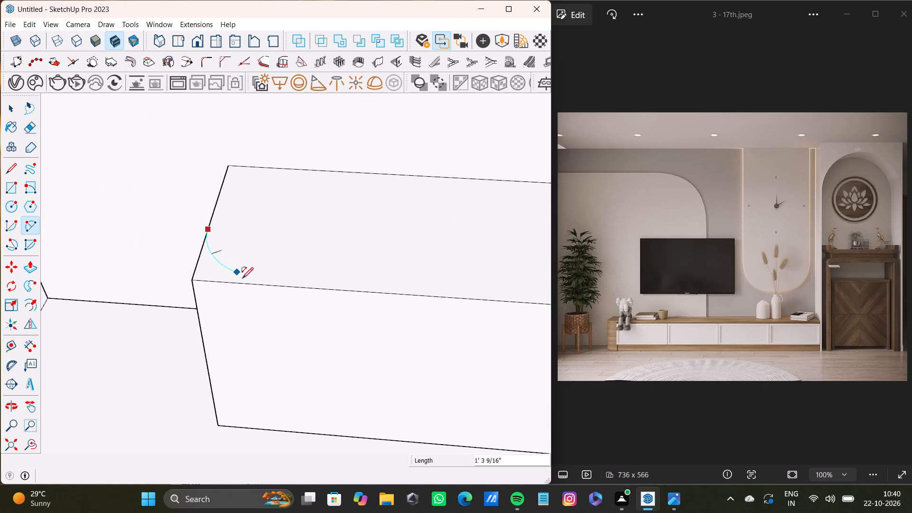
pyautogui.click(268, 285)
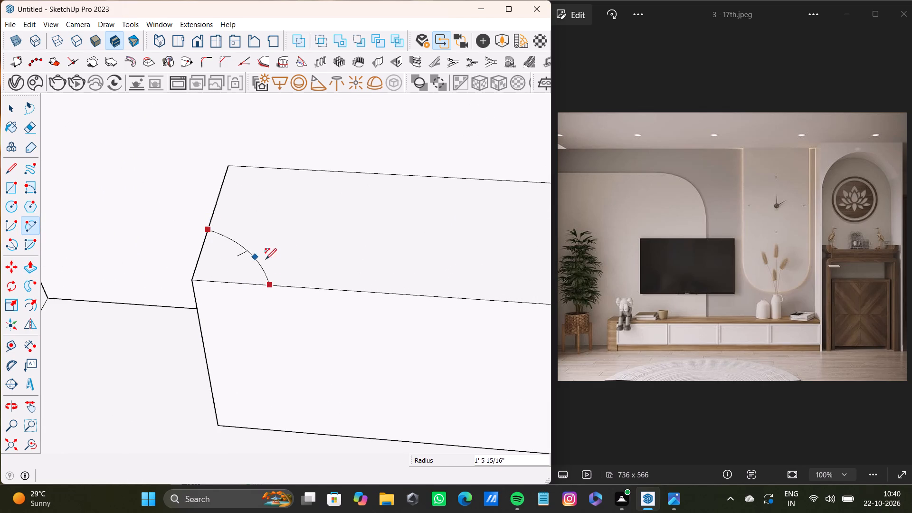
pyautogui.click(221, 269)
pyautogui.press('space')
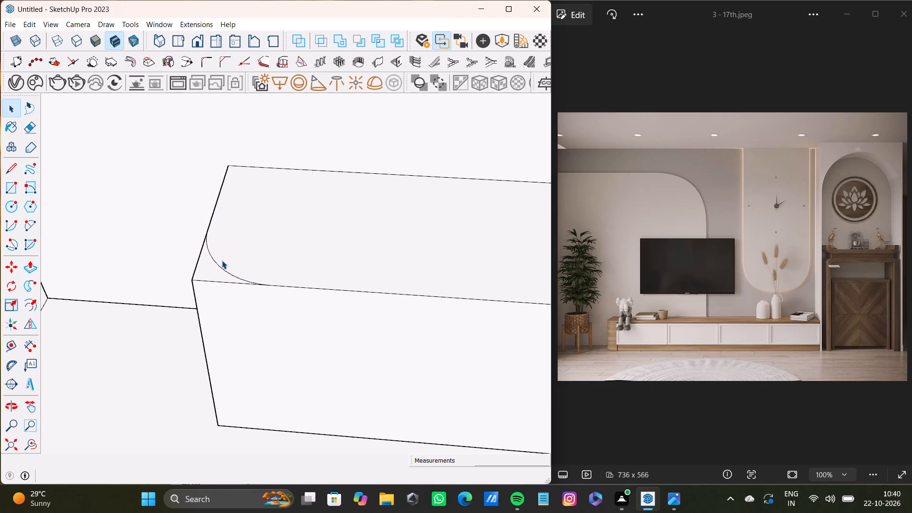
# Push/Pull the corner piece outside the arc down to the floor, cutting it away to round the cabinet's vertical corner.
pyautogui.click(214, 271)
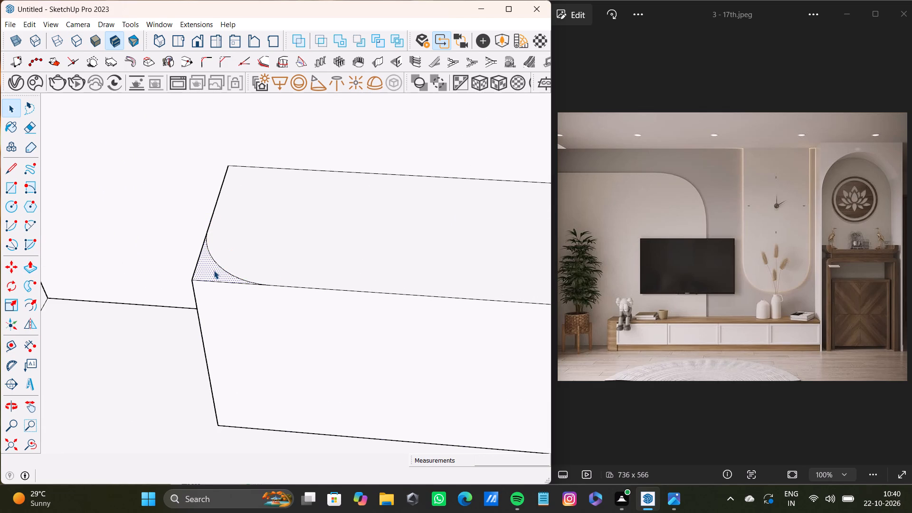
pyautogui.press('p')
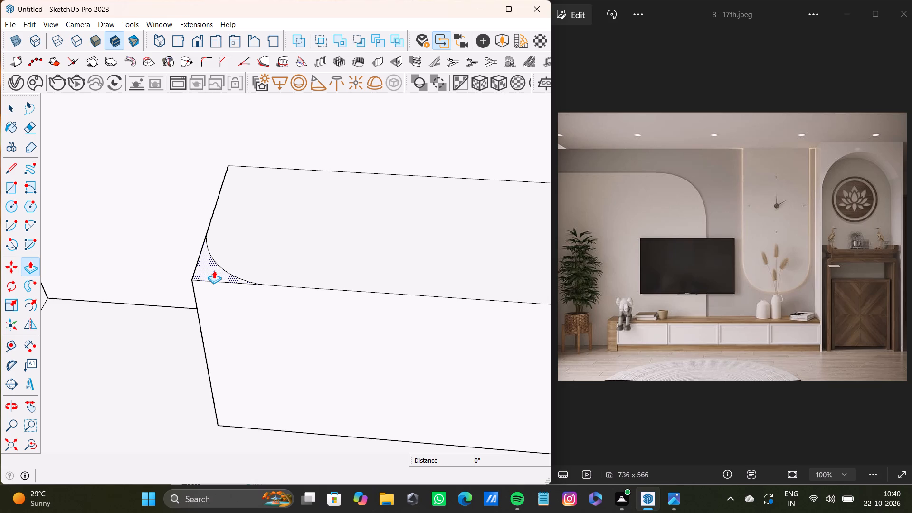
pyautogui.moveTo(214, 270); pyautogui.dragTo(236, 423)
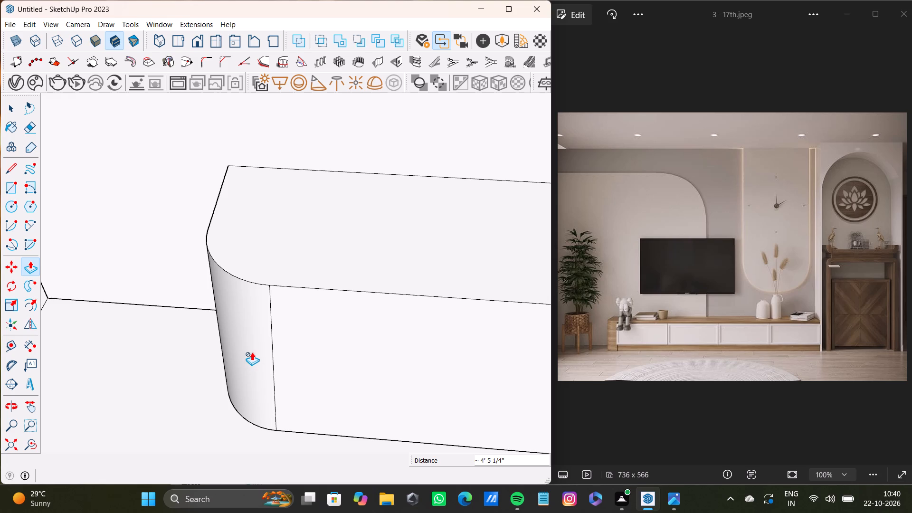
pyautogui.scroll(-8, 266, 423)
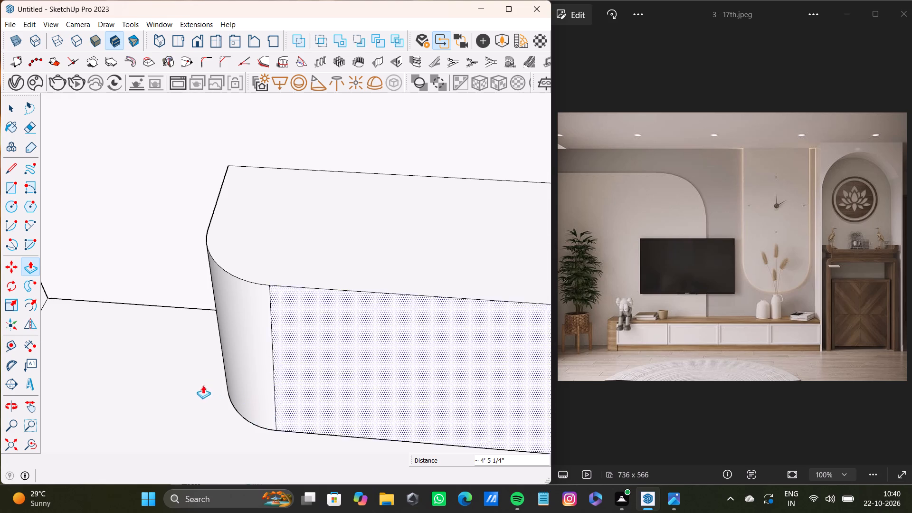
pyautogui.scroll(-18, 203, 385)
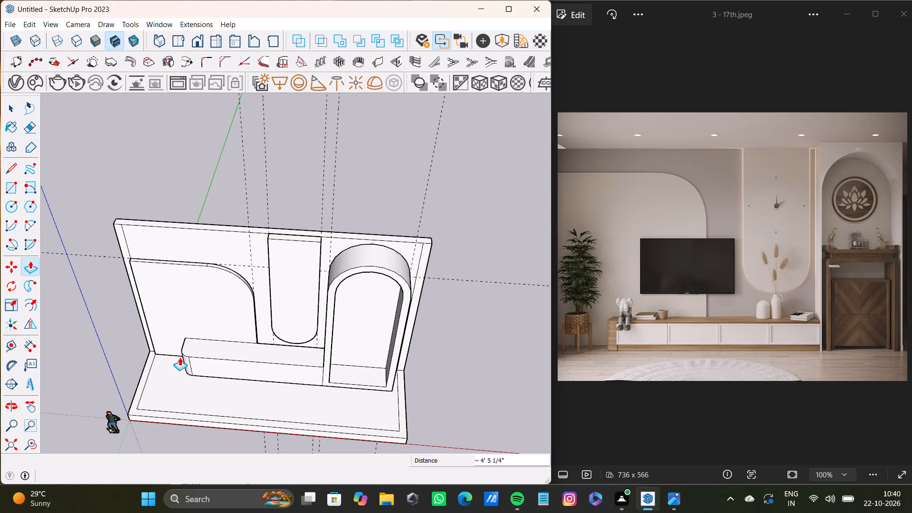
pyautogui.scroll(-7, 215, 330)
pyautogui.moveTo(217, 358); pyautogui.dragTo(323, 209, button='middle')
pyautogui.scroll(4, 246, 376)
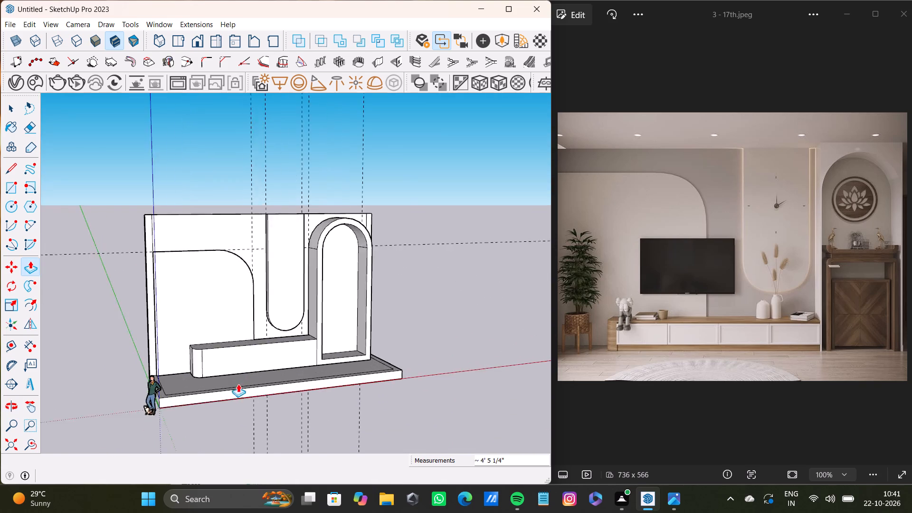
pyautogui.scroll(4, 238, 384)
pyautogui.moveTo(237, 361); pyautogui.dragTo(154, 403, button='middle')
pyautogui.scroll(2, 167, 372)
pyautogui.scroll(-2, 227, 313)
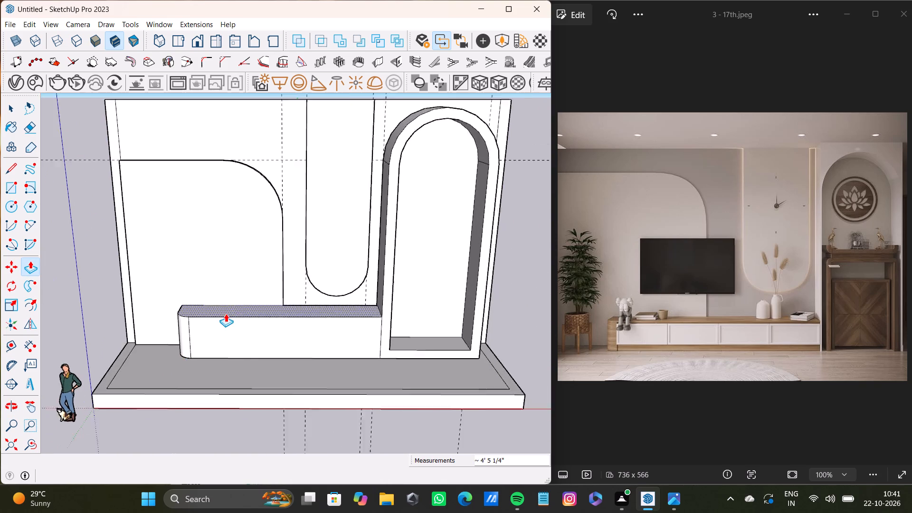
# Offset the outline of the cabinet's flat front face inwards to form a narrow border around an inner rectangle.
pyautogui.scroll(-1, 226, 313)
pyautogui.moveTo(226, 314); pyautogui.dragTo(194, 310, button='middle')
pyautogui.scroll(8, 204, 305)
pyautogui.moveTo(224, 335); pyautogui.dragTo(240, 327, button='middle')
pyautogui.press('t')
pyautogui.scroll(5, 219, 323)
pyautogui.moveTo(223, 337); pyautogui.dragTo(209, 300, button='middle')
pyautogui.scroll(-7, 216, 317)
pyautogui.keyDown('shift'); pyautogui.moveTo(244, 350); pyautogui.dragTo(220, 292, button='middle'); pyautogui.keyUp('shift')
pyautogui.middleClick(220, 292)
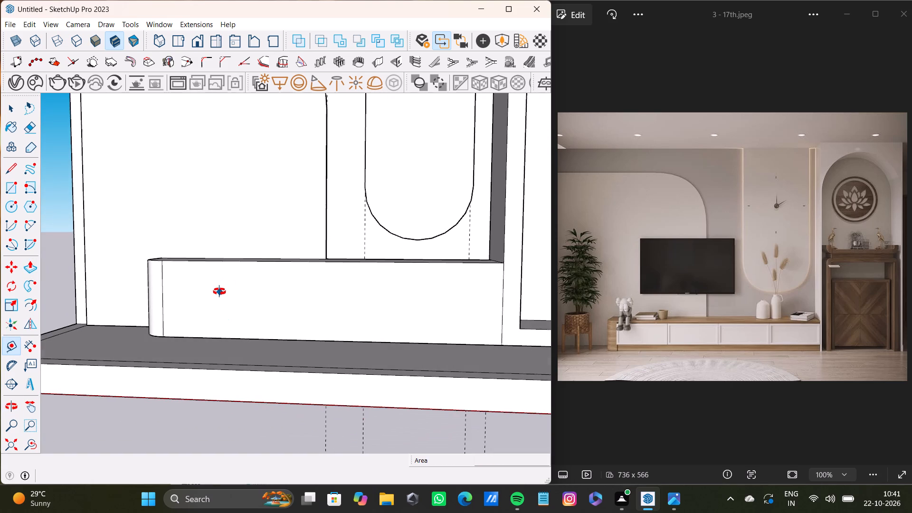
pyautogui.scroll(7, 193, 267)
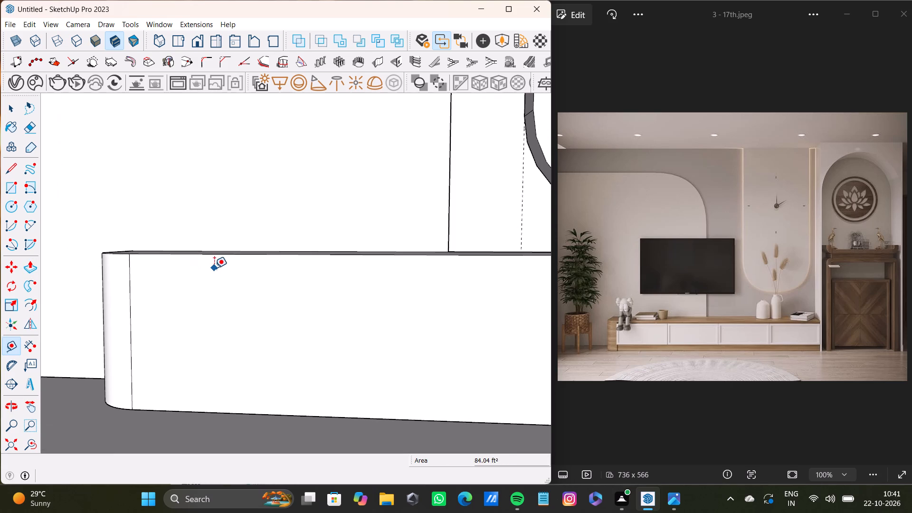
pyautogui.press('space')
pyautogui.click(222, 298)
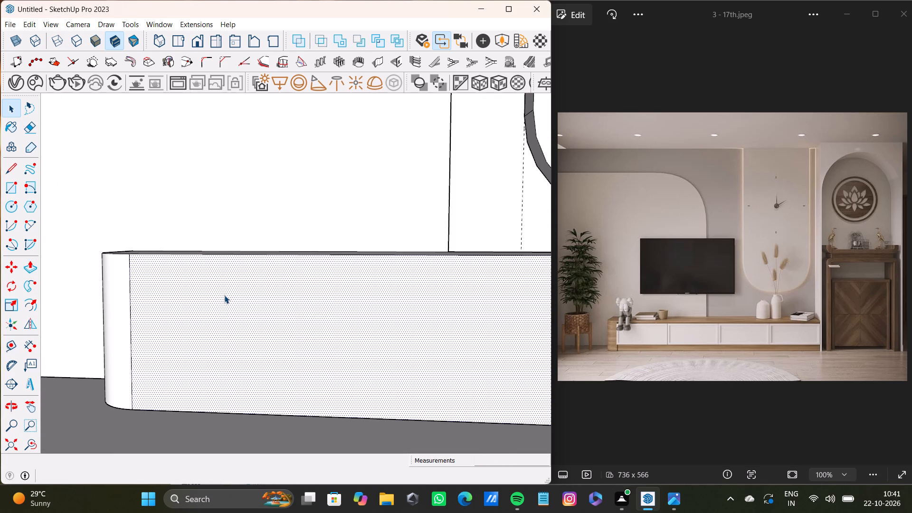
pyautogui.press('f')
pyautogui.moveTo(225, 294); pyautogui.dragTo(222, 267)
pyautogui.scroll(-7, 223, 276)
pyautogui.moveTo(232, 283); pyautogui.dragTo(256, 275, button='middle')
pyautogui.scroll(3, 188, 304)
pyautogui.scroll(-4, 188, 303)
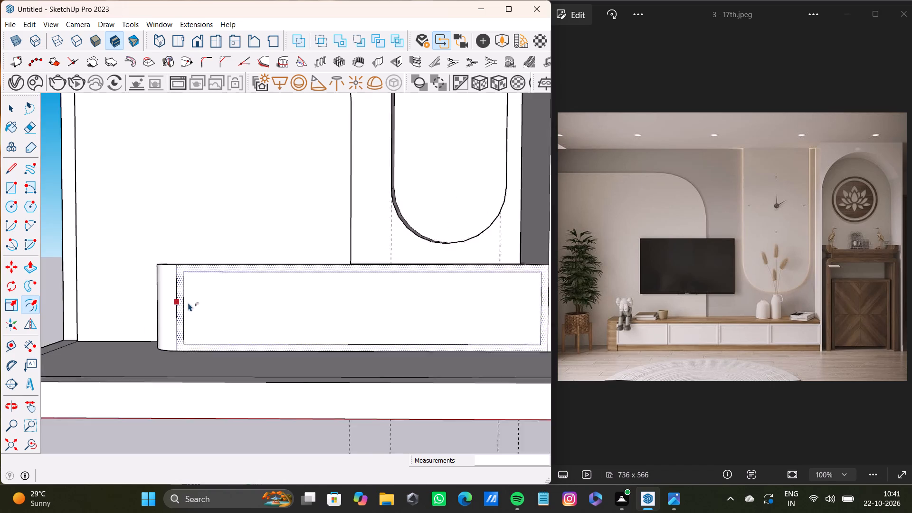
pyautogui.keyDown('shift'); pyautogui.moveTo(189, 301); pyautogui.dragTo(142, 313, button='middle'); pyautogui.keyUp('shift')
# Place a vertical guide about 5' 10 3/4" in from the inner rectangle's side edge nearest the rounded corner.
pyautogui.press('t')
pyautogui.scroll(2, 152, 307)
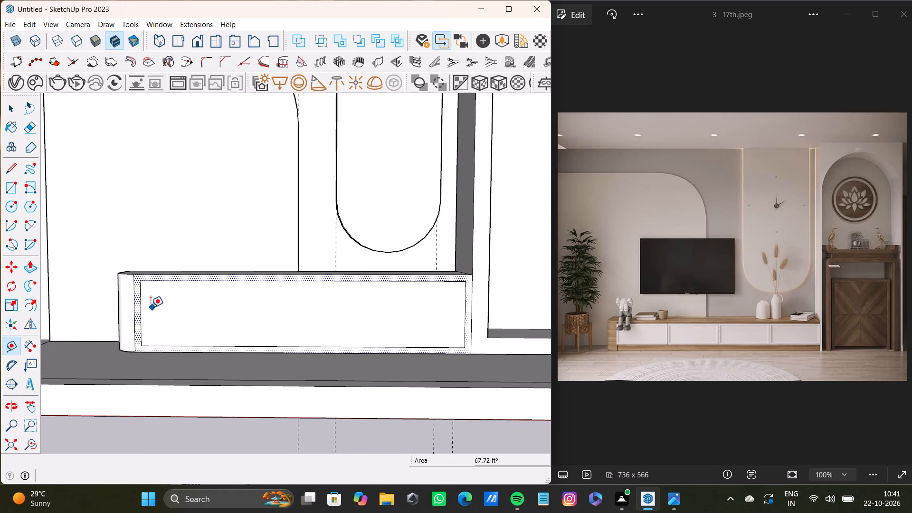
pyautogui.scroll(1, 151, 307)
pyautogui.moveTo(136, 312); pyautogui.dragTo(141, 312)
pyautogui.scroll(-6, 298, 329)
pyautogui.moveTo(300, 312); pyautogui.dragTo(302, 301, button='middle')
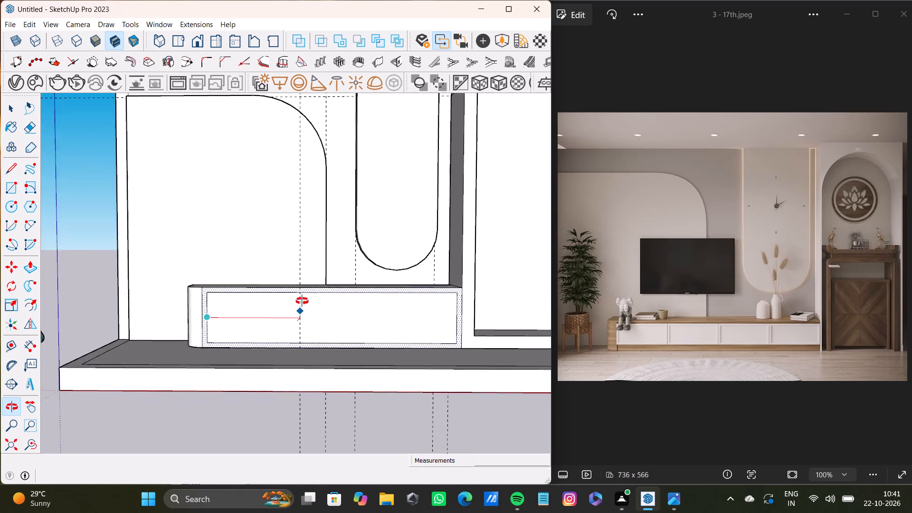
pyautogui.moveTo(302, 301); pyautogui.dragTo(287, 295, button='middle')
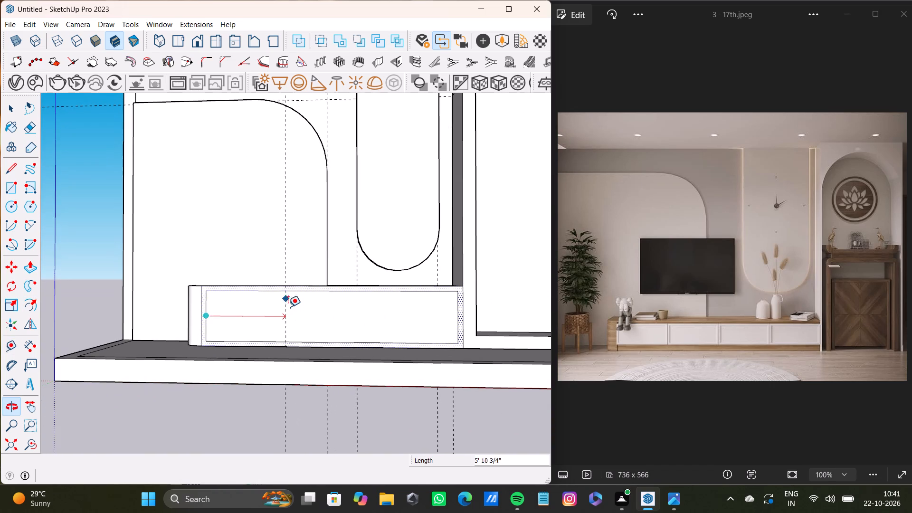
pyautogui.click(285, 308)
# Place a second vertical guide about 1 5/8" beside the first one on the cabinet front, on the niche side.
pyautogui.click(285, 311)
pyautogui.scroll(3, 289, 313)
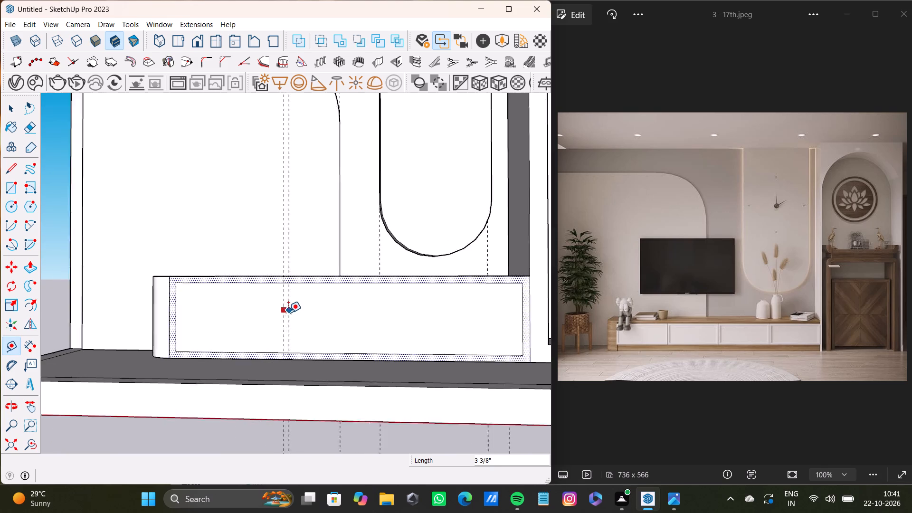
pyautogui.scroll(4, 288, 313)
pyautogui.click(285, 308)
# Place another vertical guide about 6' 9 1/16" further along the cabinet front towards the niche.
pyautogui.click(285, 318)
pyautogui.scroll(-7, 370, 332)
pyautogui.keyDown('shift'); pyautogui.moveTo(408, 328); pyautogui.dragTo(395, 322, button='middle'); pyautogui.keyUp('shift')
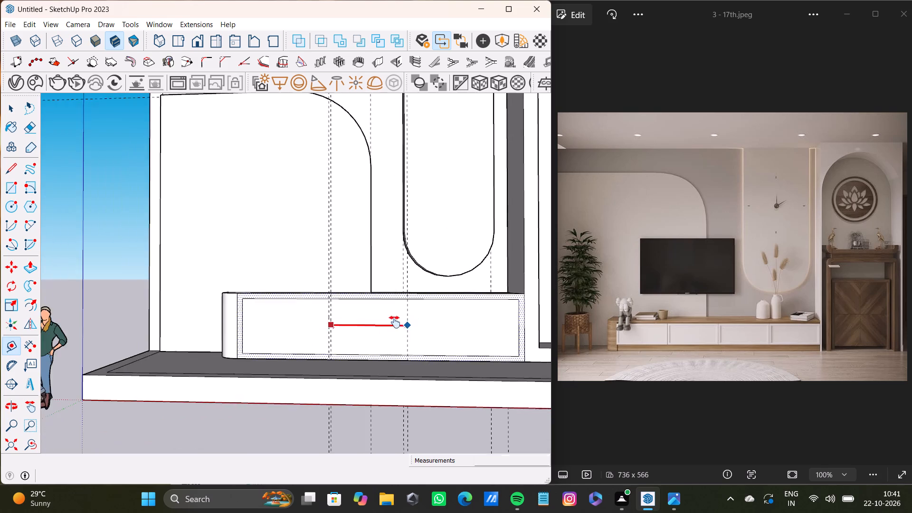
pyautogui.keyDown('shift'); pyautogui.moveTo(395, 322); pyautogui.dragTo(302, 323, button='middle'); pyautogui.keyUp('shift')
pyautogui.click(326, 308)
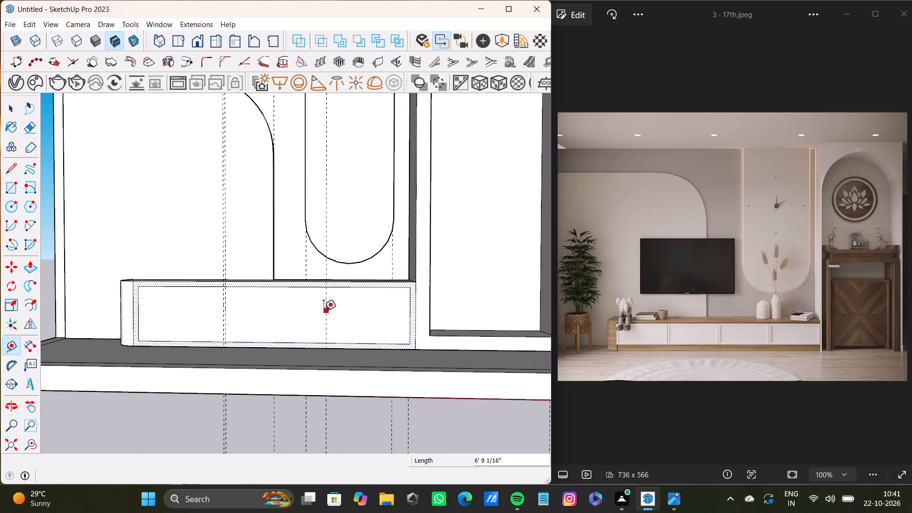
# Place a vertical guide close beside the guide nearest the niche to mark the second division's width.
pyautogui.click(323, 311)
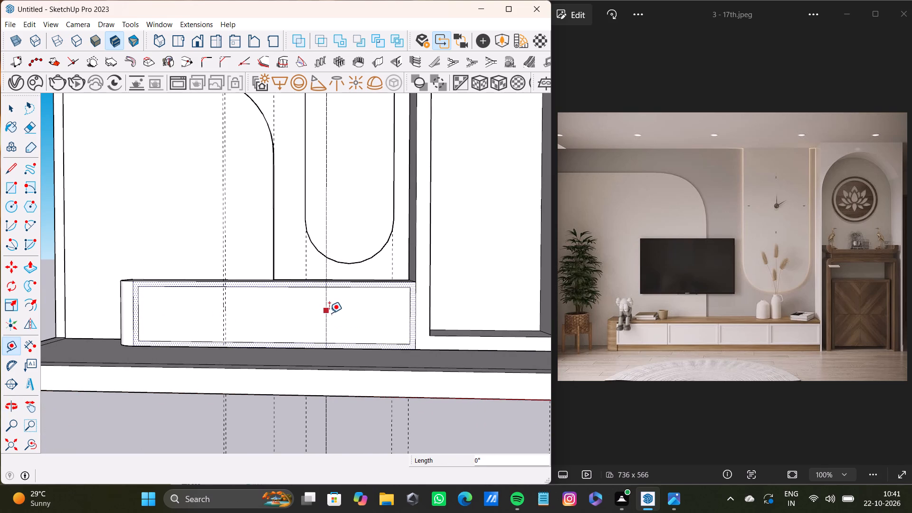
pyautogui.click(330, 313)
# Draw a narrow 1 5/8" by about 3' 8 9/16" rectangle between the first guide pair, spanning the inner rectangle's full height.
pyautogui.scroll(-3, 404, 322)
pyautogui.moveTo(390, 327); pyautogui.dragTo(385, 376, button='middle')
pyautogui.press('r')
pyautogui.scroll(9, 275, 306)
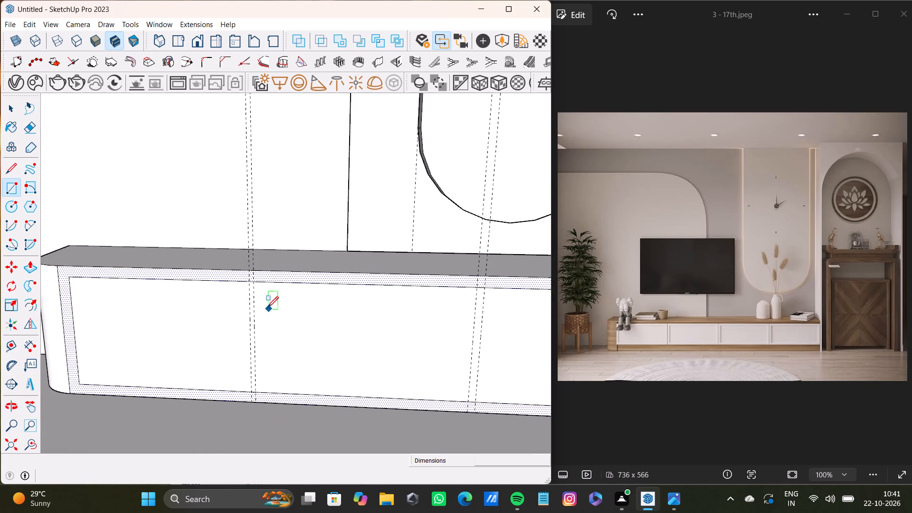
pyautogui.scroll(8, 267, 307)
pyautogui.click(247, 274)
pyautogui.scroll(-3, 270, 350)
pyautogui.moveTo(258, 363); pyautogui.dragTo(250, 305, button='middle')
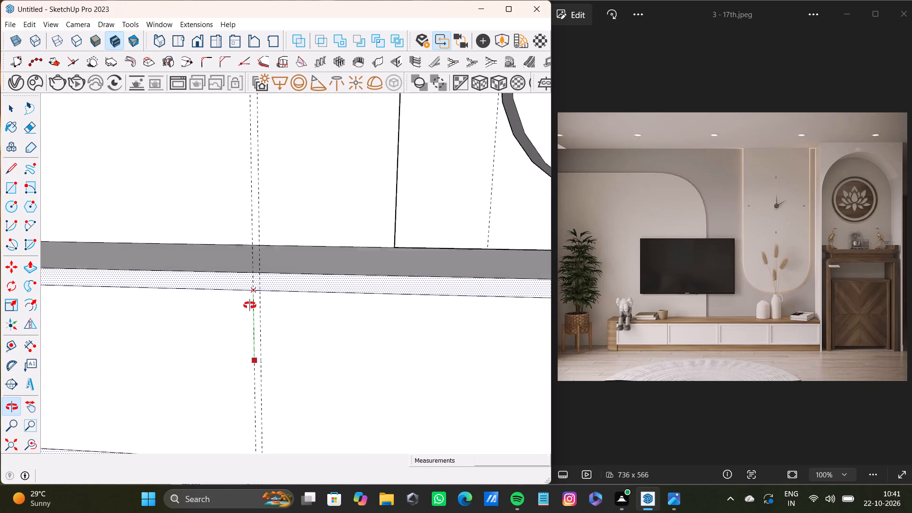
pyautogui.moveTo(250, 305); pyautogui.dragTo(247, 275, button='middle')
pyautogui.scroll(2, 232, 333)
pyautogui.moveTo(247, 360); pyautogui.dragTo(247, 315, button='middle')
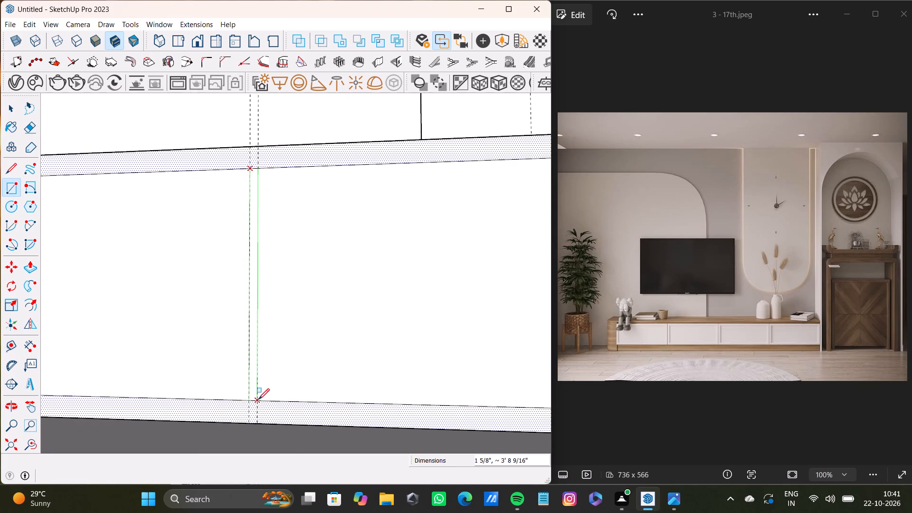
pyautogui.click(258, 399)
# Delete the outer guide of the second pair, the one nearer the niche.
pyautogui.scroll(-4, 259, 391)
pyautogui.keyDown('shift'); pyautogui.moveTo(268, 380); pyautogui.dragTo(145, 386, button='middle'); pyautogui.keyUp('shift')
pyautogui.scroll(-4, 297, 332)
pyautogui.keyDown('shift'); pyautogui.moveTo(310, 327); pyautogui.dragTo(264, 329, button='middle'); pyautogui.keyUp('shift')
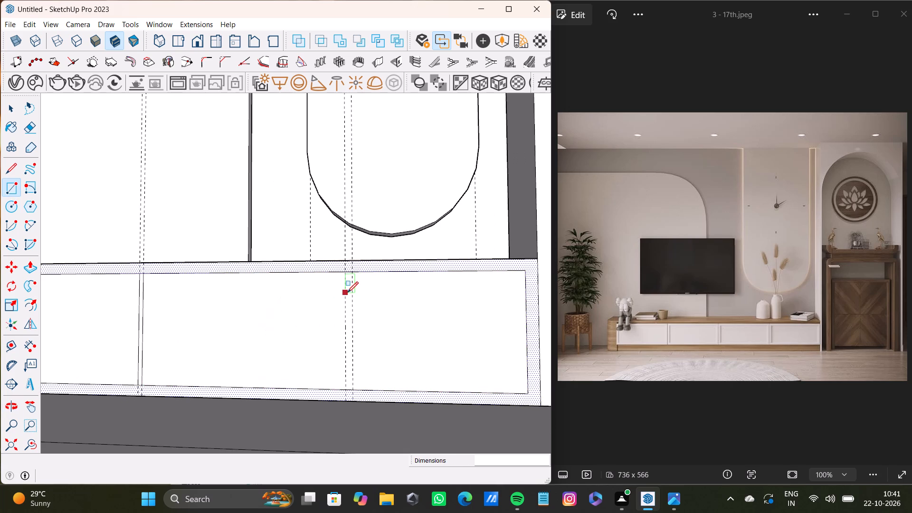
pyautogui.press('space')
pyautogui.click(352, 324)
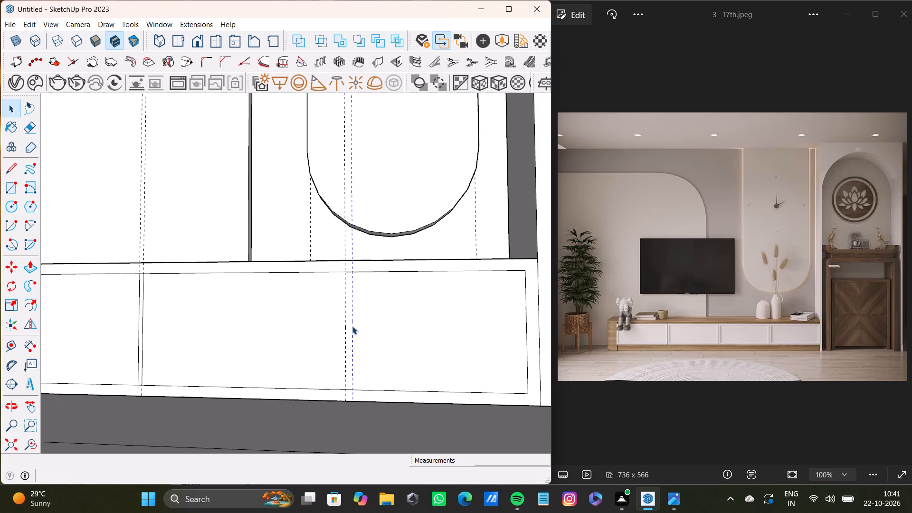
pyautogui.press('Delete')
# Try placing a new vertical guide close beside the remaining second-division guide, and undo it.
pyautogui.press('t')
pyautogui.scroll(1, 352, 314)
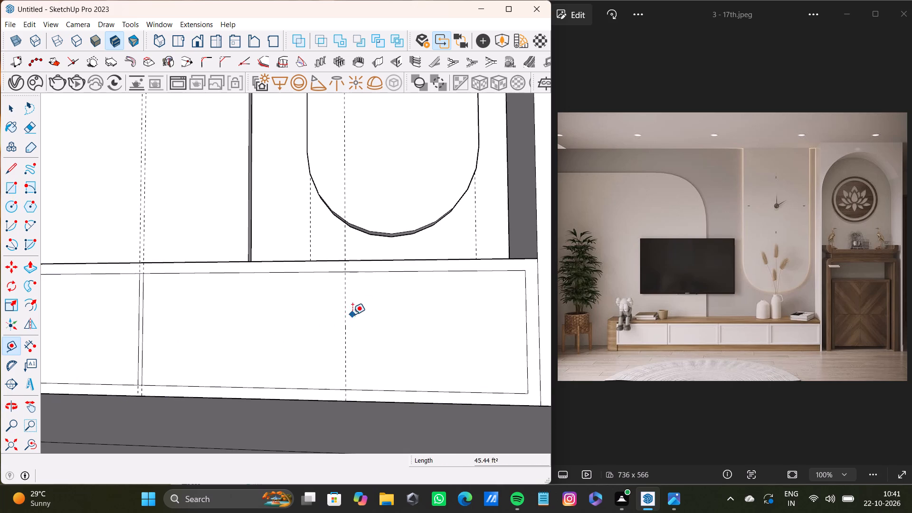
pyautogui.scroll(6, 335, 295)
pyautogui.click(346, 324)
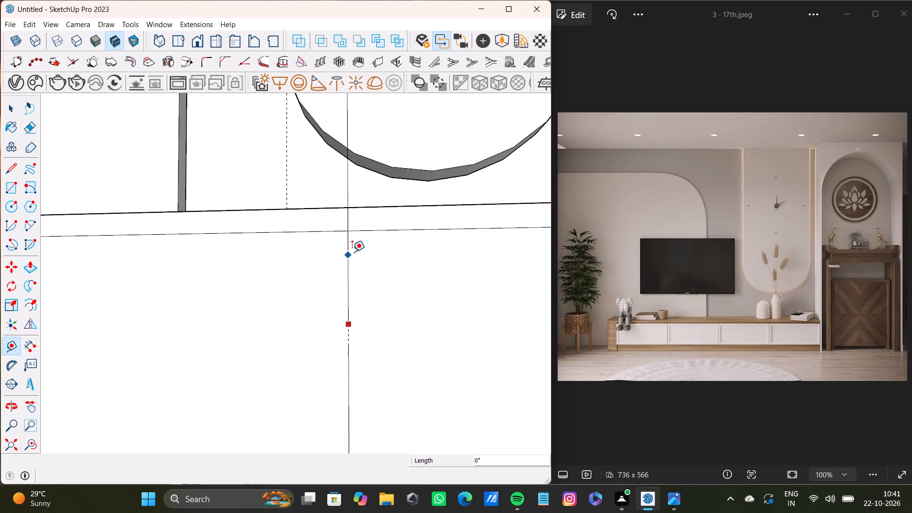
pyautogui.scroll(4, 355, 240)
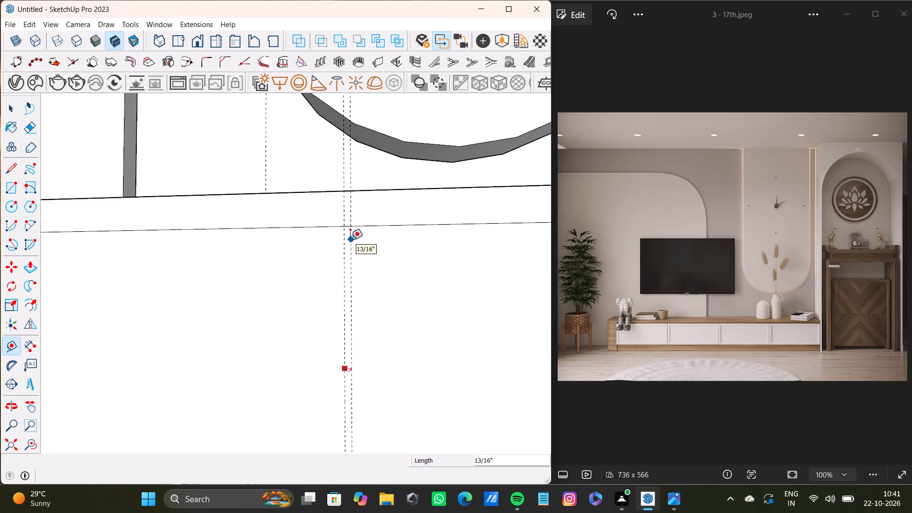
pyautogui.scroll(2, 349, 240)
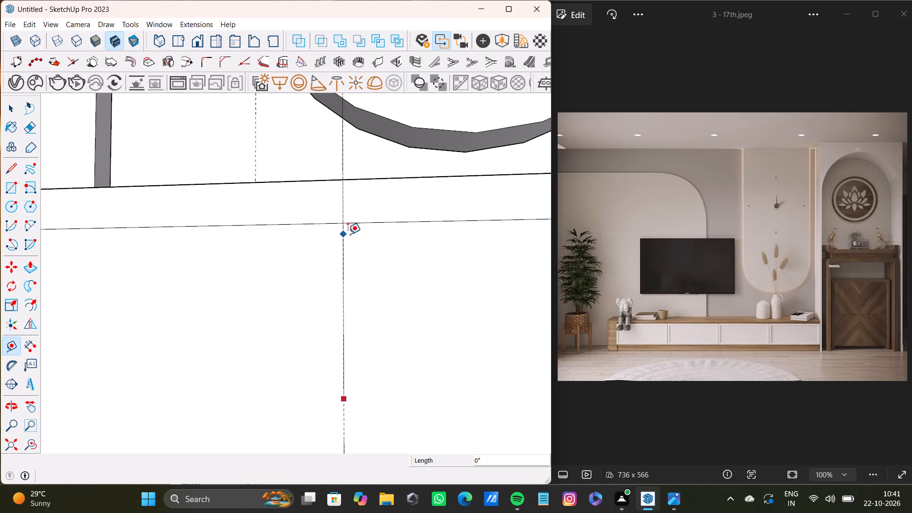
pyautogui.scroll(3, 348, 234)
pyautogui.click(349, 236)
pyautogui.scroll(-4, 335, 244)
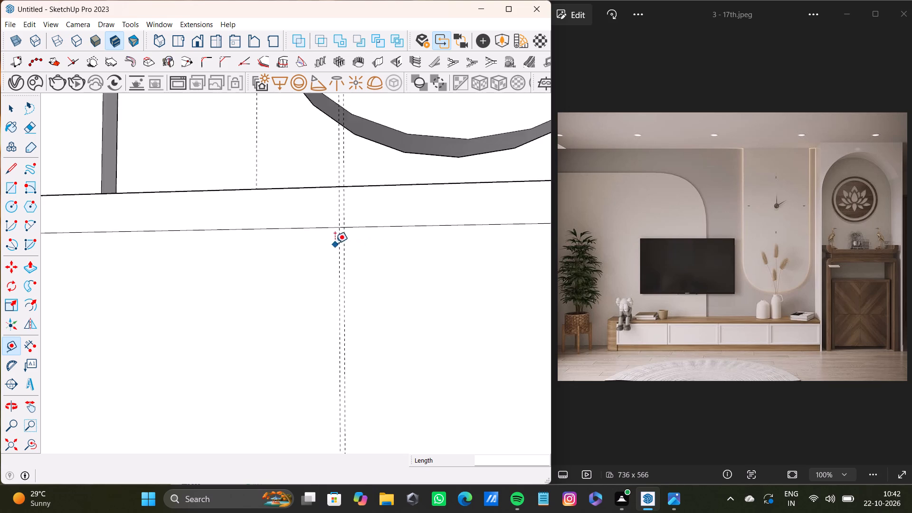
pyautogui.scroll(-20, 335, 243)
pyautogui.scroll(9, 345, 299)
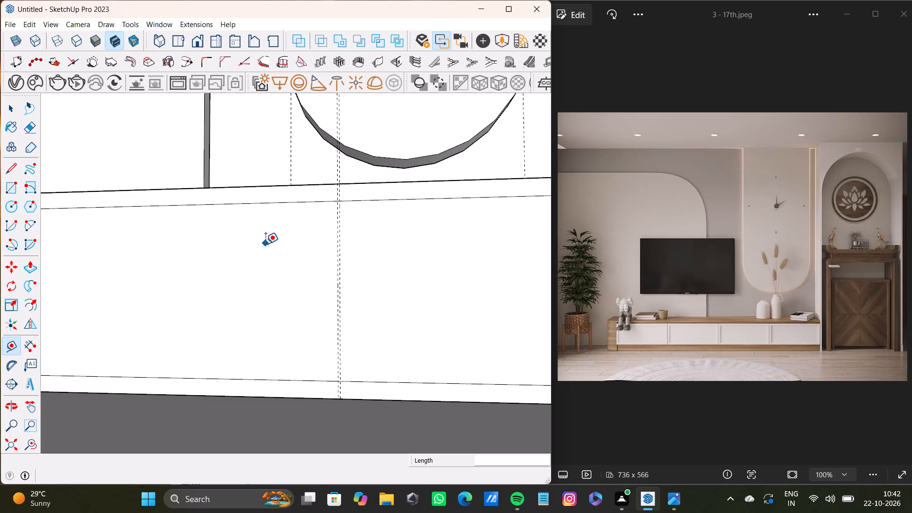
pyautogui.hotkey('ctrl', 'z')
# Place a vertical guide 1" beside the second-division guide, on the niche side.
pyautogui.scroll(5, 317, 285)
pyautogui.click(347, 341)
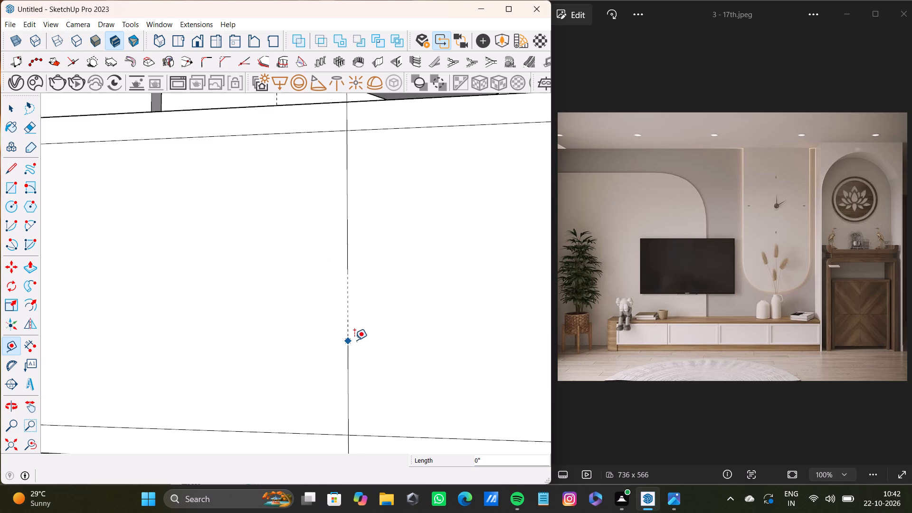
pyautogui.click(355, 339)
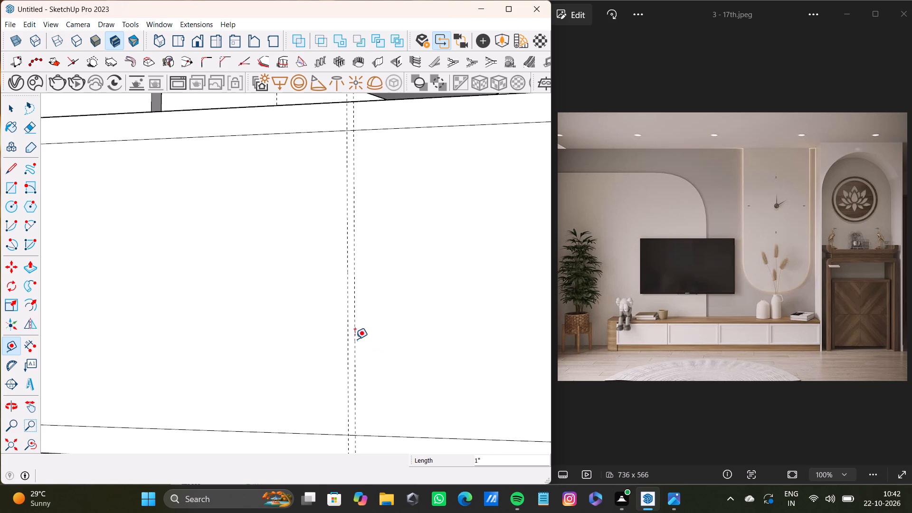
# Draw a narrow 1" by about 3' 8 9/16" rectangle between the second guide pair, spanning the inner rectangle's full height.
pyautogui.scroll(-11, 355, 339)
pyautogui.moveTo(355, 340); pyautogui.dragTo(352, 361, button='middle')
pyautogui.click(2, 187)
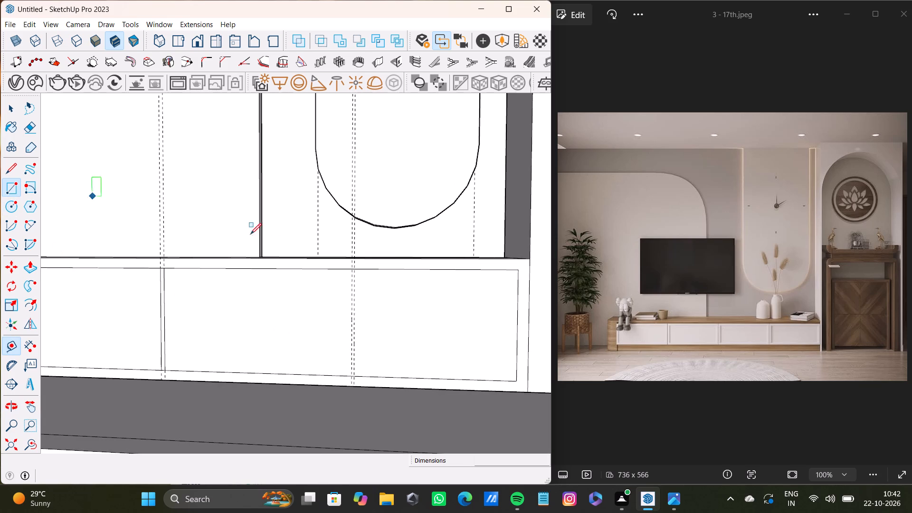
pyautogui.scroll(10, 273, 249)
pyautogui.click(463, 294)
pyautogui.scroll(-3, 467, 328)
pyautogui.keyDown('shift'); pyautogui.moveTo(468, 336); pyautogui.dragTo(421, 209, button='middle'); pyautogui.keyUp('shift')
pyautogui.moveTo(407, 360); pyautogui.dragTo(398, 278, button='middle')
pyautogui.click(413, 371)
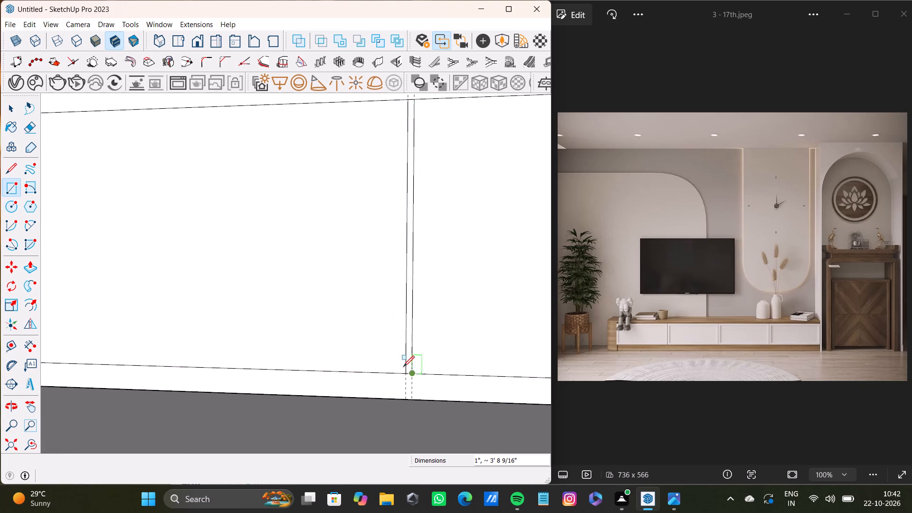
pyautogui.press('space')
# Push/Pull the division strip nearest the rounded corner about 2 11/16" into the cabinet to form a groove.
pyautogui.scroll(-12, 355, 310)
pyautogui.keyDown('shift'); pyautogui.moveTo(318, 306); pyautogui.dragTo(423, 360, button='middle'); pyautogui.keyUp('shift')
pyautogui.press('space')
pyautogui.scroll(3, 313, 284)
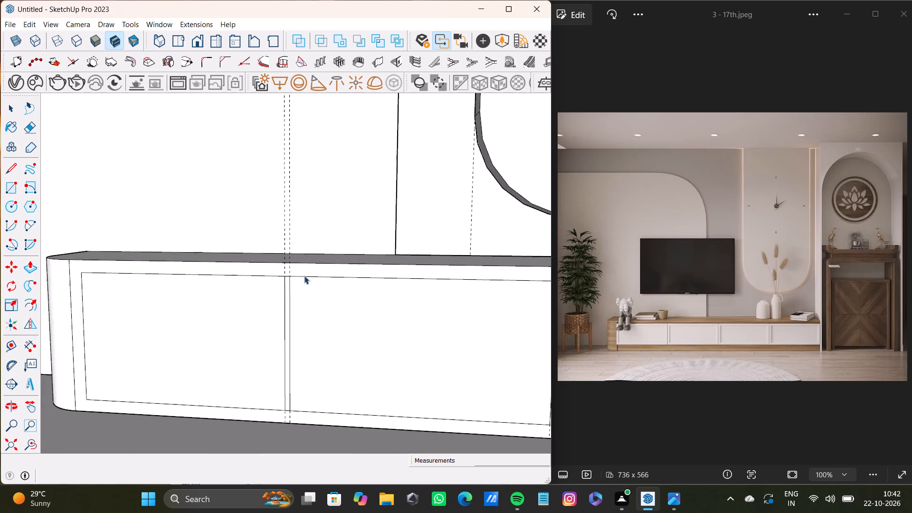
pyautogui.scroll(8, 304, 275)
pyautogui.click(285, 276)
pyautogui.press('p')
pyautogui.click(285, 276)
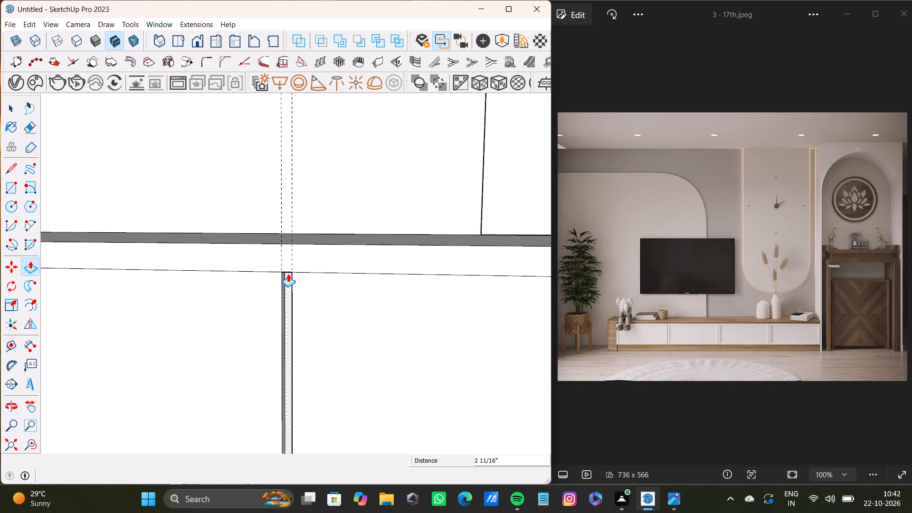
# Push/Pull the second division strip, nearer the niche, about 7/16" into the cabinet to form a groove.
pyautogui.scroll(-7, 283, 291)
pyautogui.keyDown('shift'); pyautogui.moveTo(324, 318); pyautogui.dragTo(193, 313, button='middle'); pyautogui.keyUp('shift')
pyautogui.scroll(-4, 248, 306)
pyautogui.keyDown('shift'); pyautogui.moveTo(256, 308); pyautogui.dragTo(229, 310, button='middle'); pyautogui.keyUp('shift')
pyautogui.scroll(3, 330, 301)
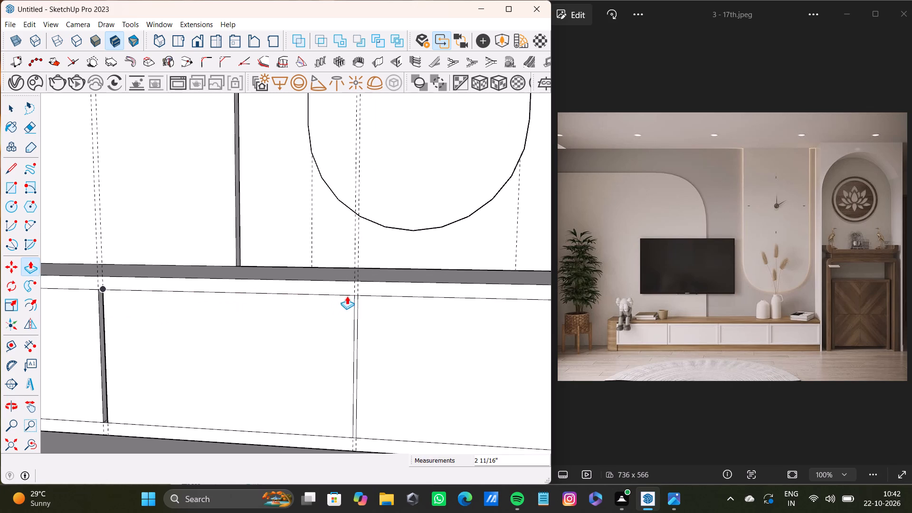
pyautogui.scroll(13, 347, 296)
pyautogui.press('space')
pyautogui.click(360, 305)
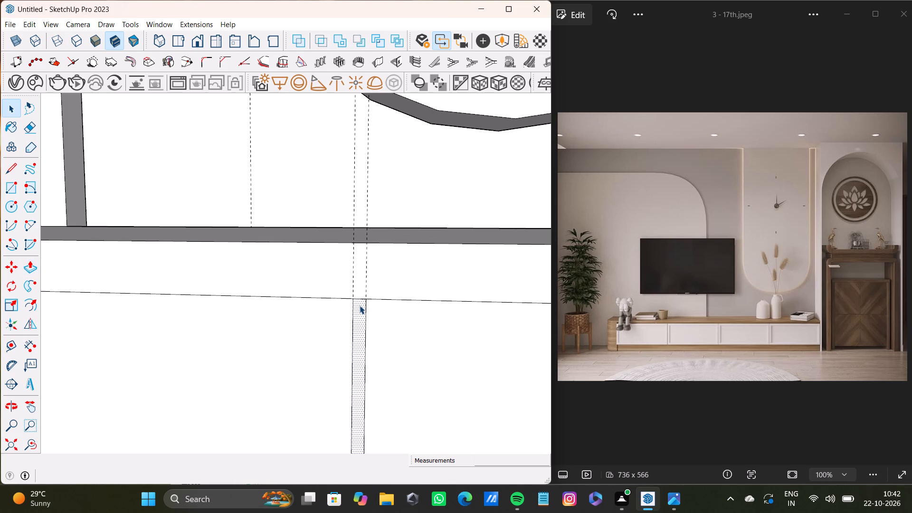
pyautogui.press('p')
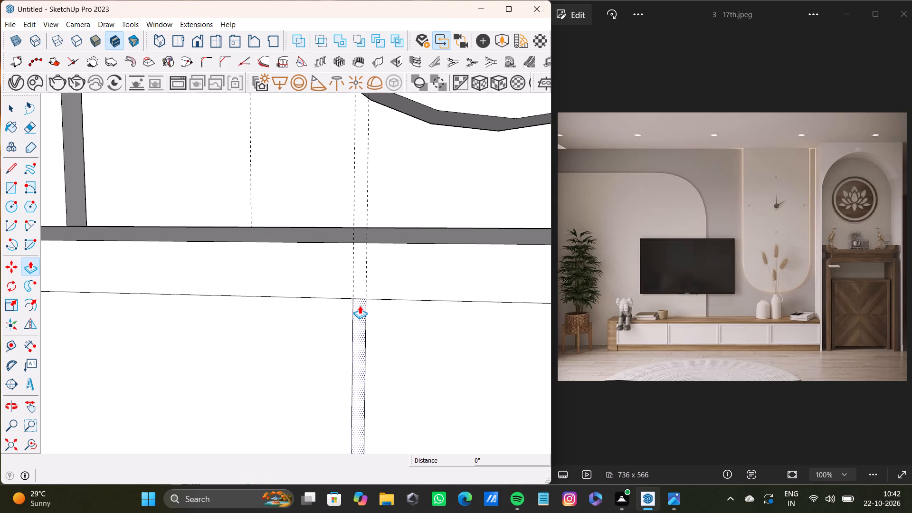
pyautogui.moveTo(357, 308); pyautogui.dragTo(361, 295)
pyautogui.moveTo(361, 306); pyautogui.dragTo(361, 302)
pyautogui.moveTo(368, 322); pyautogui.dragTo(316, 338, button='middle')
pyautogui.scroll(4, 322, 326)
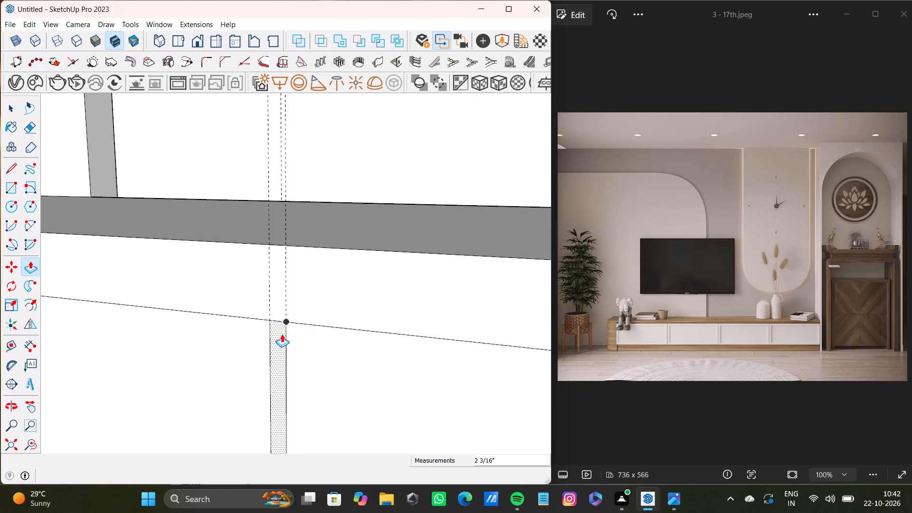
pyautogui.moveTo(279, 333); pyautogui.dragTo(284, 325)
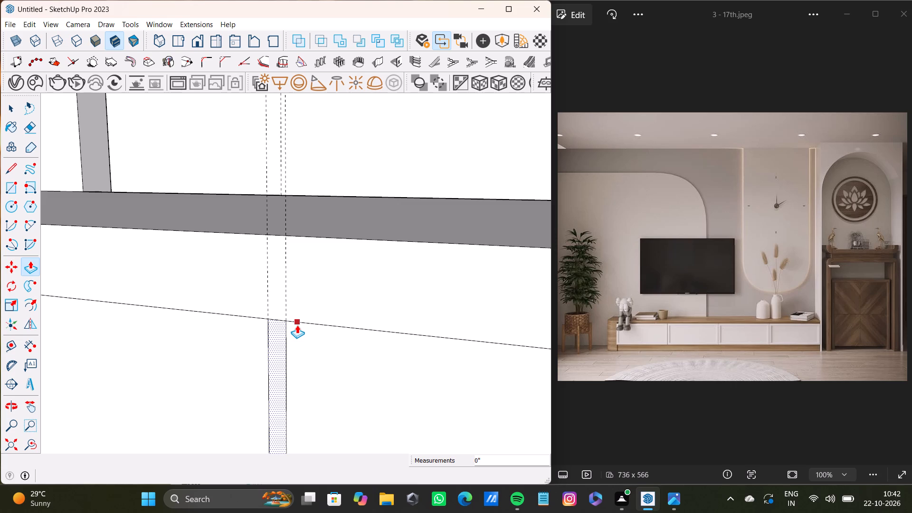
pyautogui.scroll(5, 295, 326)
pyautogui.moveTo(268, 332); pyautogui.dragTo(274, 327)
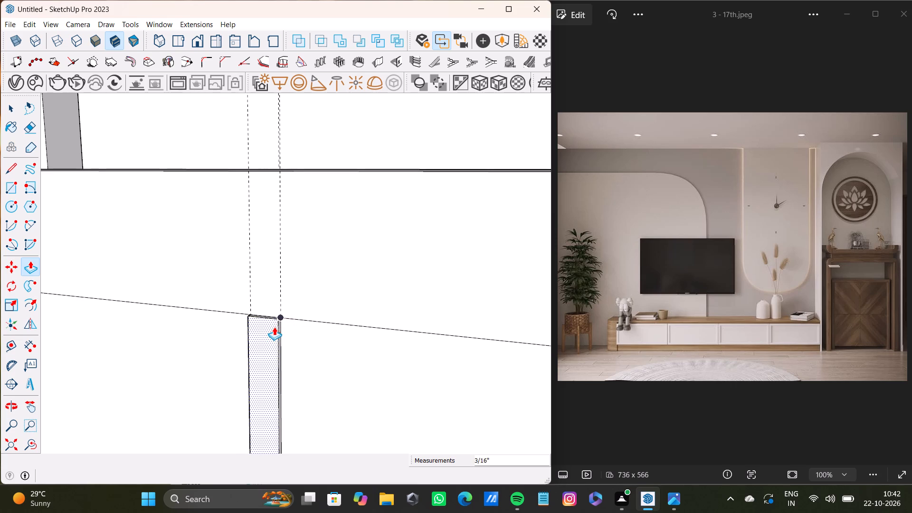
pyautogui.moveTo(274, 327); pyautogui.dragTo(281, 317)
pyautogui.moveTo(259, 326); pyautogui.dragTo(266, 323)
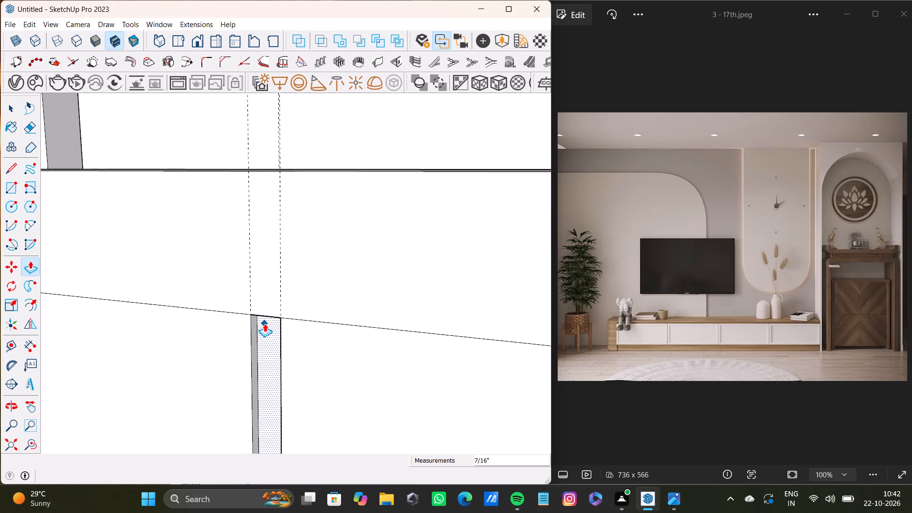
# Place a vertical guide in the front border, just outside the inner rectangle's side edge nearest the rounded corner.
pyautogui.scroll(-11, 267, 324)
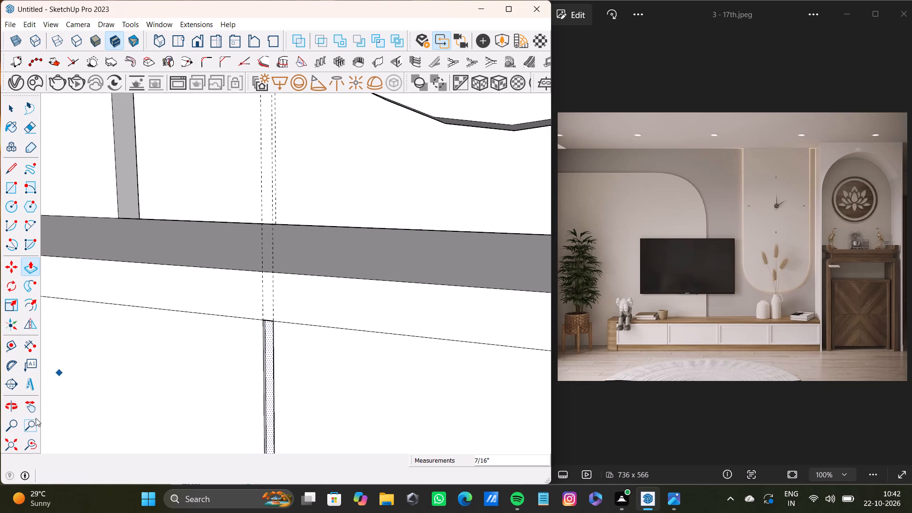
pyautogui.click(32, 442)
pyautogui.click(11, 443)
pyautogui.moveTo(172, 402); pyautogui.dragTo(243, 396, button='middle')
pyautogui.scroll(4, 247, 326)
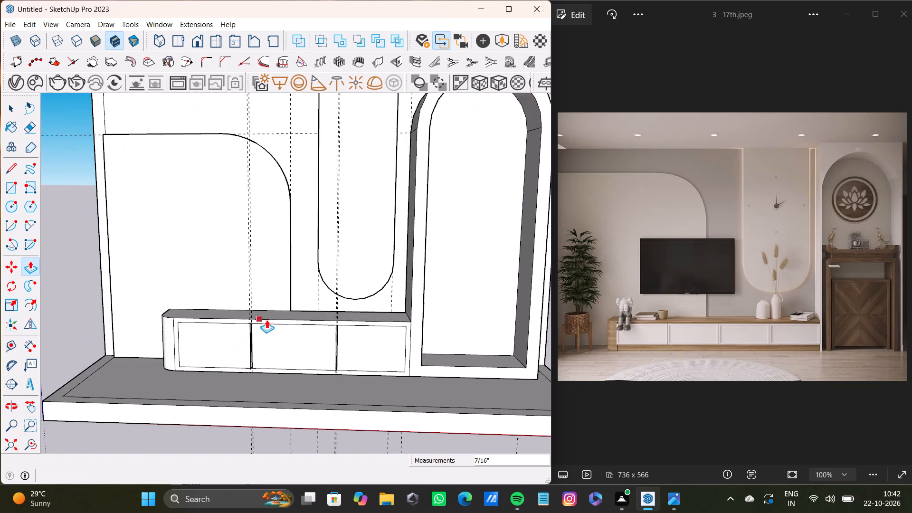
pyautogui.scroll(10, 266, 320)
pyautogui.scroll(-4, 271, 328)
pyautogui.moveTo(269, 333); pyautogui.dragTo(287, 399, button='middle')
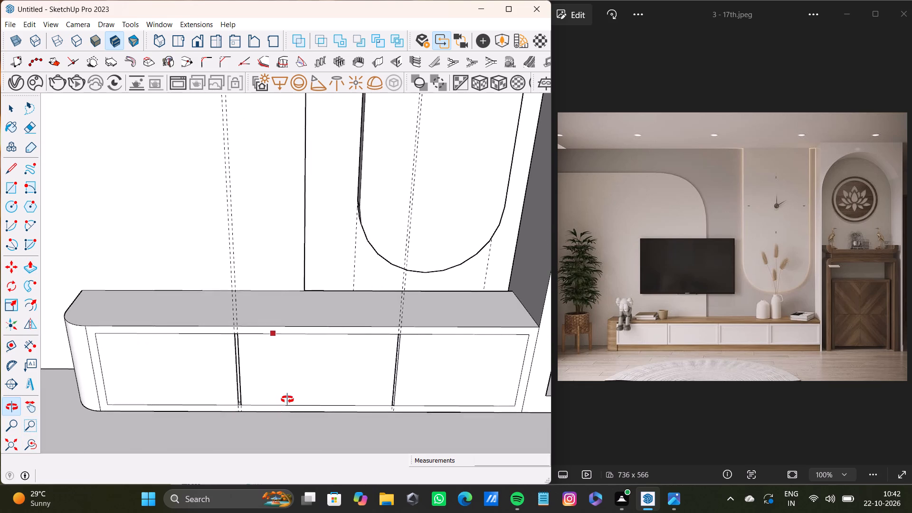
pyautogui.moveTo(287, 399); pyautogui.dragTo(275, 397, button='middle')
pyautogui.scroll(11, 63, 340)
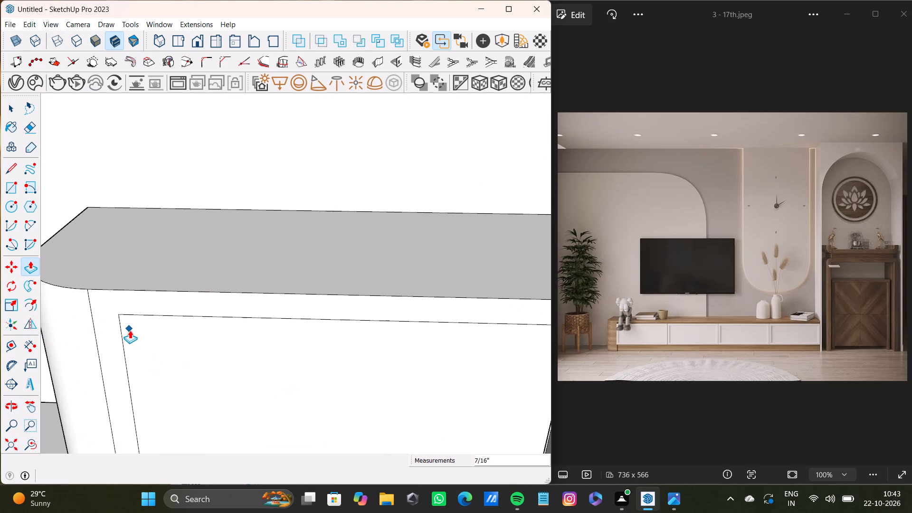
pyautogui.scroll(-3, 131, 331)
pyautogui.keyDown('shift'); pyautogui.moveTo(130, 331); pyautogui.dragTo(137, 313, button='middle'); pyautogui.keyUp('shift')
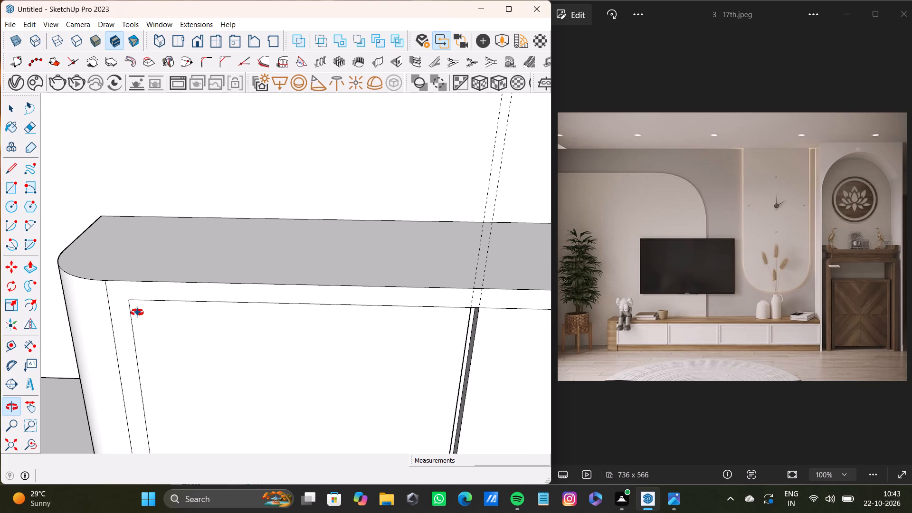
pyautogui.keyDown('shift'); pyautogui.moveTo(137, 313); pyautogui.dragTo(150, 315, button='middle'); pyautogui.keyUp('shift')
pyautogui.press('t')
pyautogui.click(138, 353)
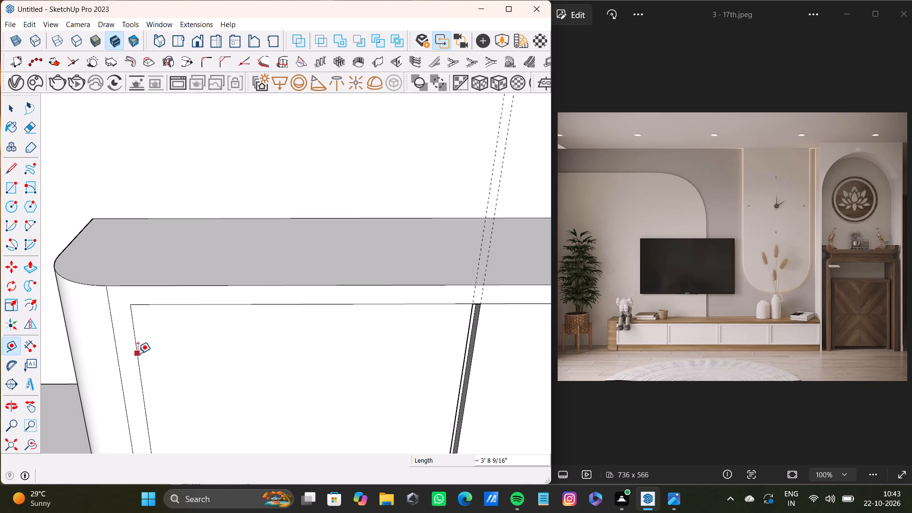
pyautogui.click(130, 352)
pyautogui.scroll(-3, 131, 351)
pyautogui.moveTo(131, 351); pyautogui.dragTo(131, 275, button='middle')
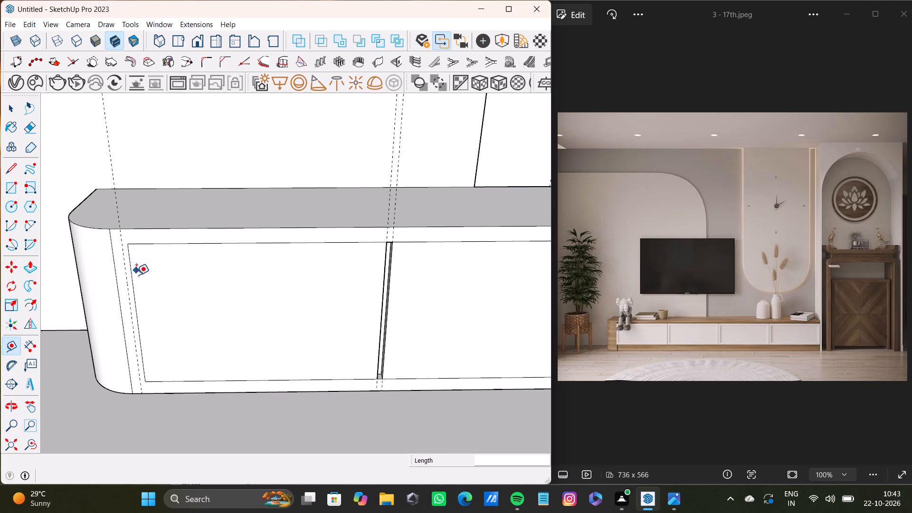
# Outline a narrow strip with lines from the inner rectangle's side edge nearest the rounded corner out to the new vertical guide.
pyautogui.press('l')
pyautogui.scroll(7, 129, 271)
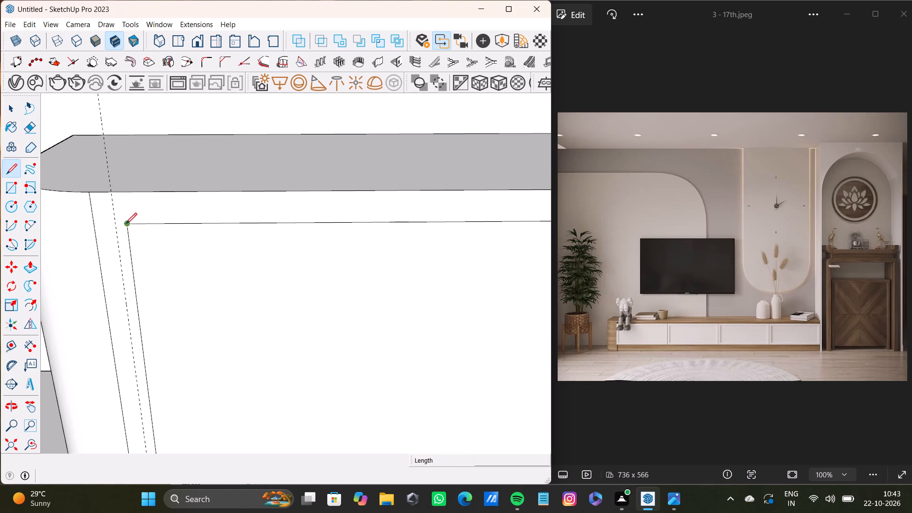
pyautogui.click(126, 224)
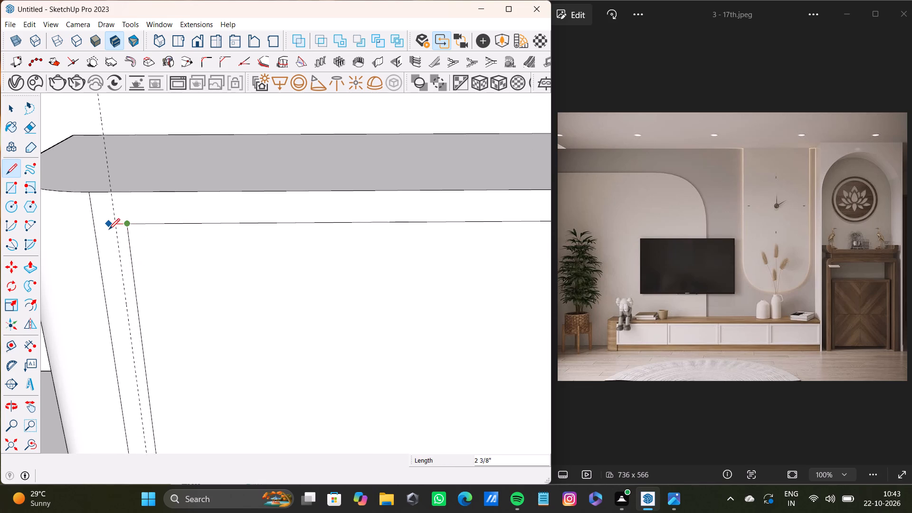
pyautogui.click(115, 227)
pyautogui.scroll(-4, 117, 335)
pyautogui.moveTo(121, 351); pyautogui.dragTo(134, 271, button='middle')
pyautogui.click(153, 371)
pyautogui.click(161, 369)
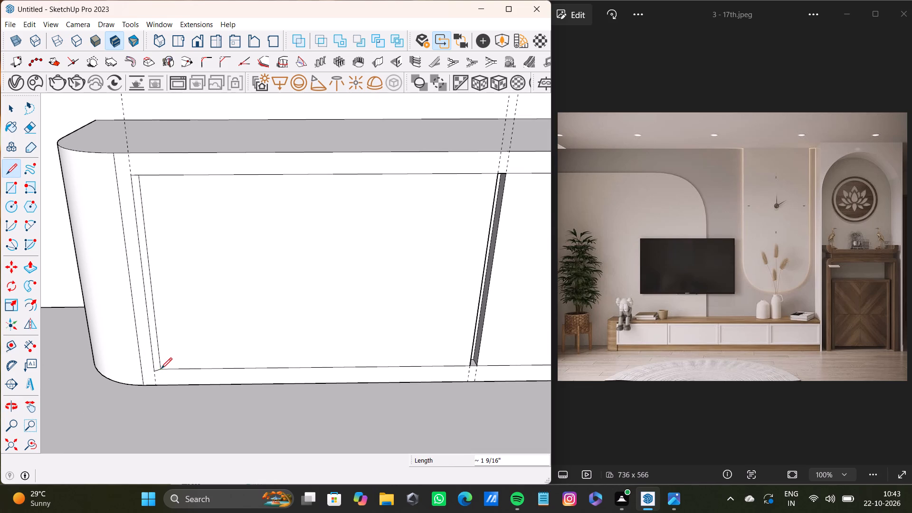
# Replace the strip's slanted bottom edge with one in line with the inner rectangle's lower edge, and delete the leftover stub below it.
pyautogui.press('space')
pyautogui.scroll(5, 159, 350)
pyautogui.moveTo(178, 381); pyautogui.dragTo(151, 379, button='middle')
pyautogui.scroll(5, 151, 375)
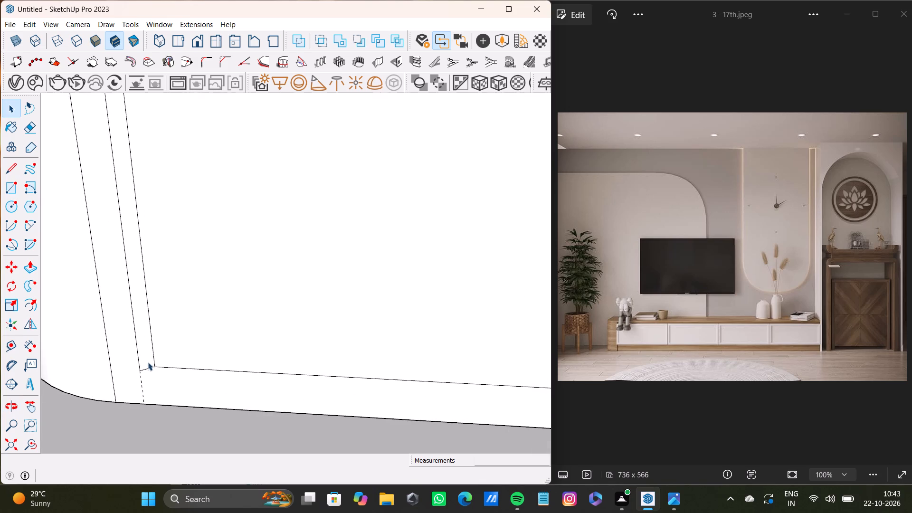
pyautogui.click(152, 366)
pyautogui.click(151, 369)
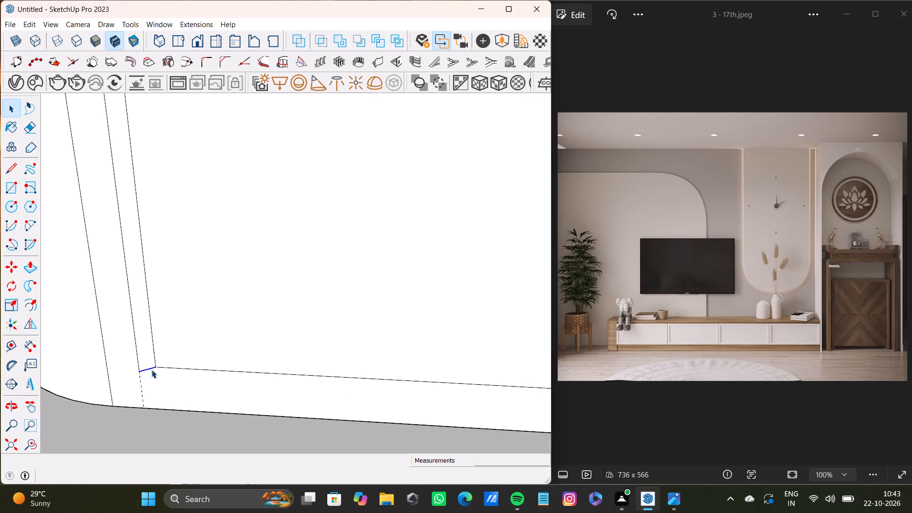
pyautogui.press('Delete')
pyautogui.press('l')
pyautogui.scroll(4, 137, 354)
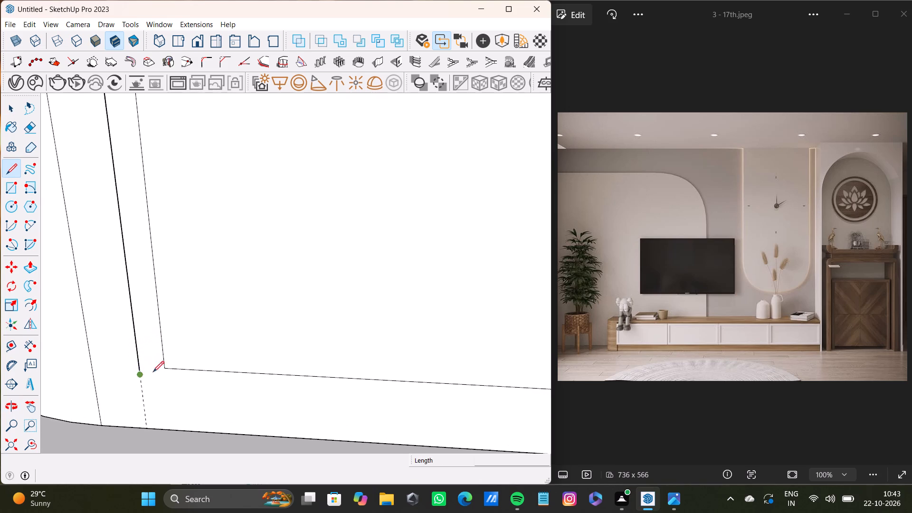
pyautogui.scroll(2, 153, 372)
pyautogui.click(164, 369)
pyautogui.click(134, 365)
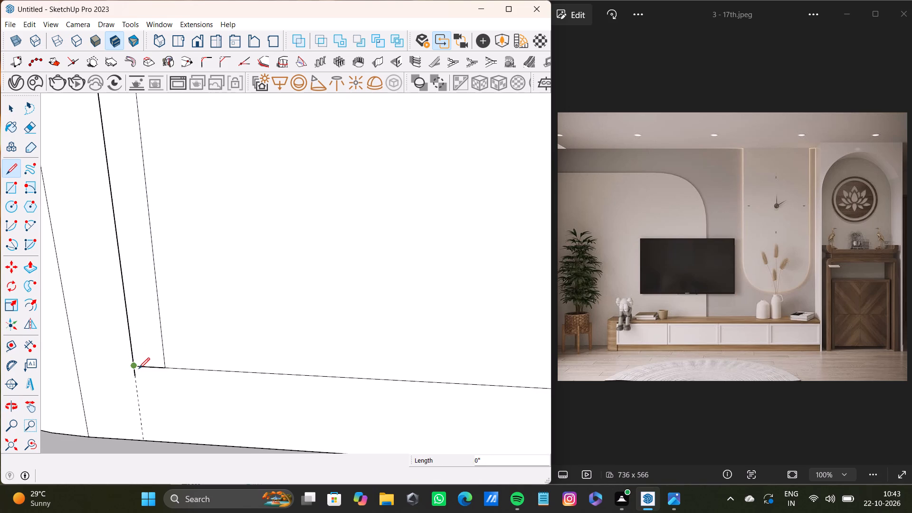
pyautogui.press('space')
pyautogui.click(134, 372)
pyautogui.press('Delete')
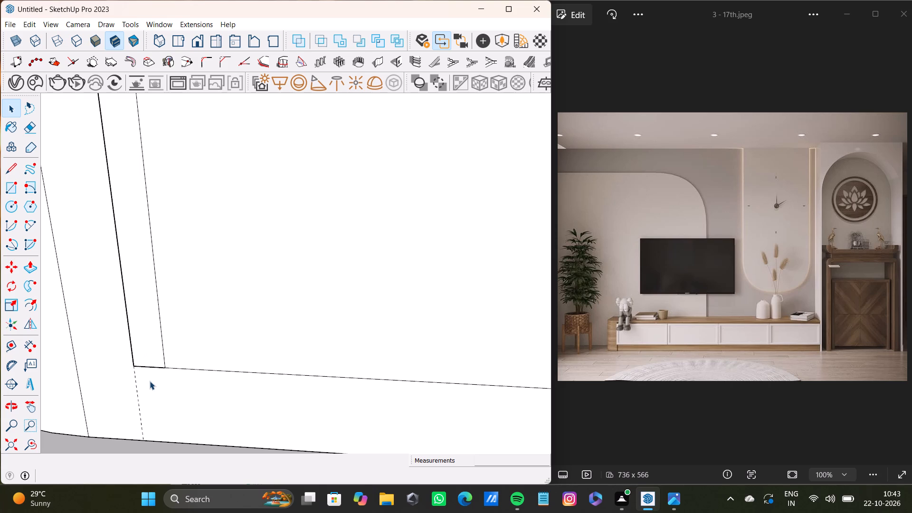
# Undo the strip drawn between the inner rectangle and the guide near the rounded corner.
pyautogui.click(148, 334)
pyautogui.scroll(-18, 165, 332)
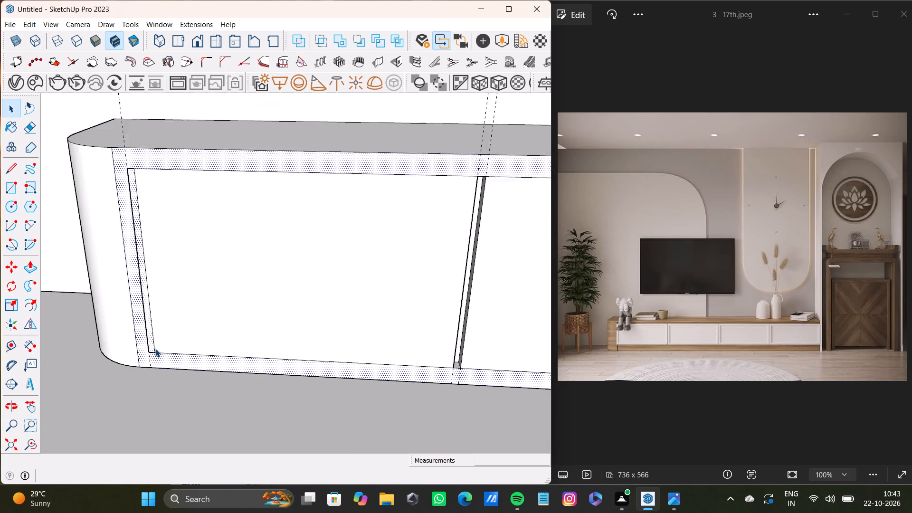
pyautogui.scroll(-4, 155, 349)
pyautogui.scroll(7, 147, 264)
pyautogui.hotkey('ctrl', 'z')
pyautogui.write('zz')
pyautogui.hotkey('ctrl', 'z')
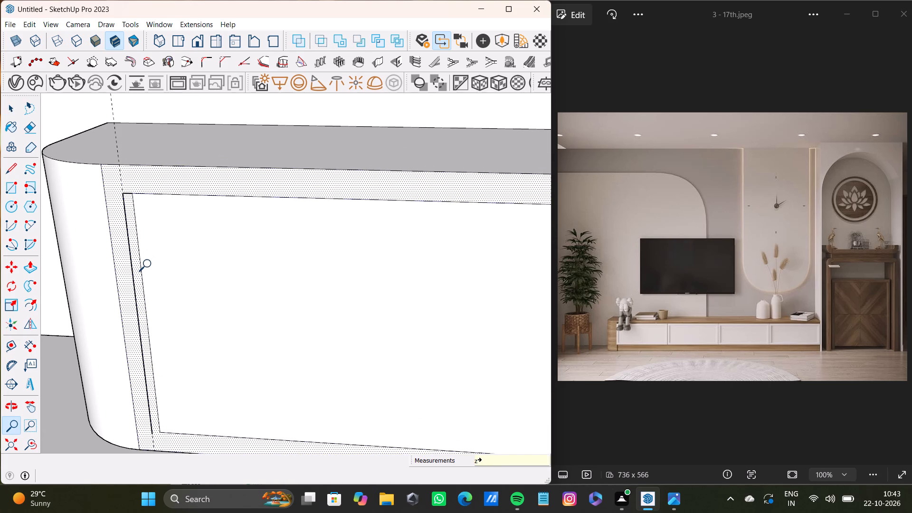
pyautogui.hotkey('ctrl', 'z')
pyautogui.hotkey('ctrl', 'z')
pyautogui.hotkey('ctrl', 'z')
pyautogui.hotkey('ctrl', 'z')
# Examine the cabinet front and compare its two door-division grooves up close.
pyautogui.scroll(-12, 163, 312)
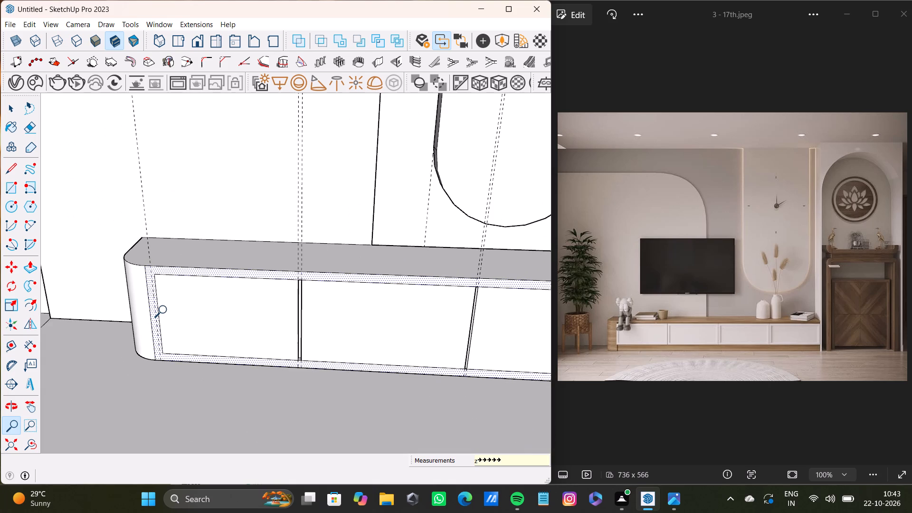
pyautogui.scroll(-3, 149, 417)
pyautogui.scroll(-5, 269, 329)
pyautogui.moveTo(272, 331); pyautogui.dragTo(272, 333, button='middle')
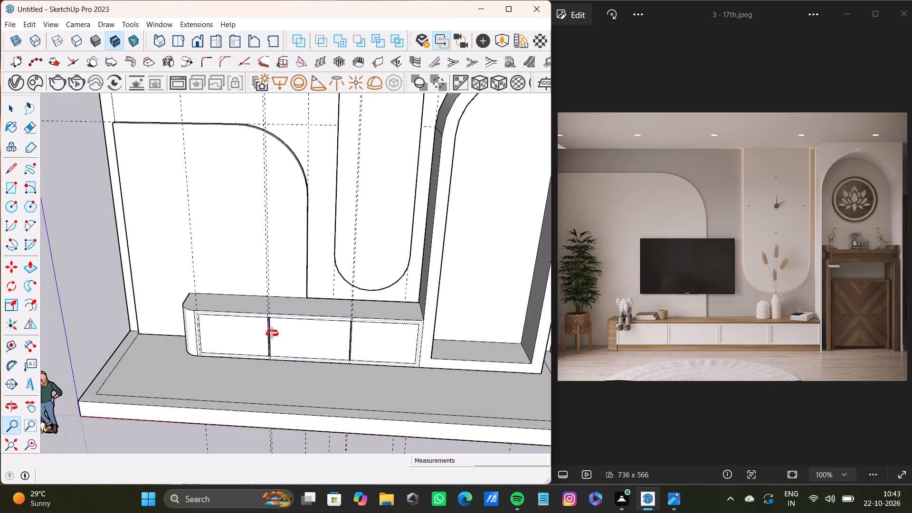
pyautogui.moveTo(272, 333); pyautogui.dragTo(244, 309, button='middle')
pyautogui.scroll(17, 275, 325)
pyautogui.scroll(-1, 268, 323)
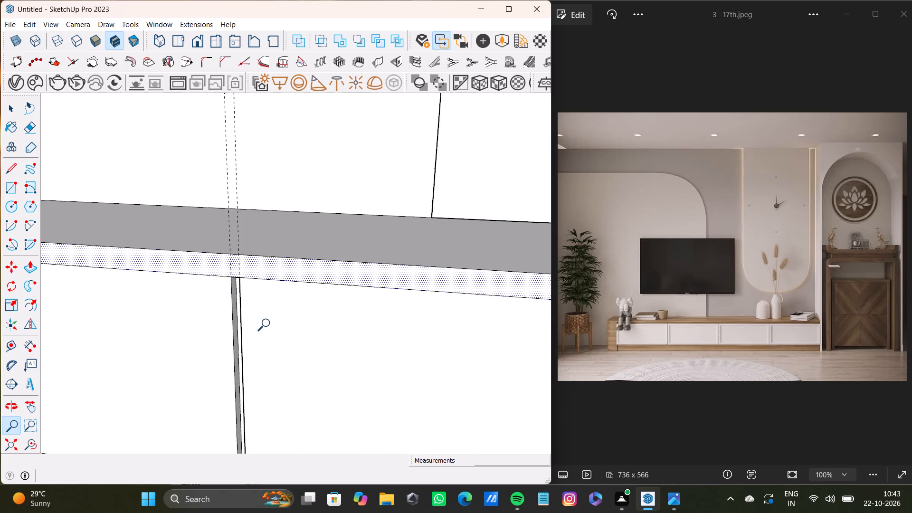
pyautogui.scroll(-9, 268, 323)
pyautogui.keyDown('shift'); pyautogui.moveTo(274, 332); pyautogui.dragTo(224, 305, button='middle'); pyautogui.keyUp('shift')
pyautogui.scroll(8, 312, 303)
pyautogui.keyDown('shift'); pyautogui.moveTo(396, 304); pyautogui.dragTo(308, 289, button='middle'); pyautogui.keyUp('shift')
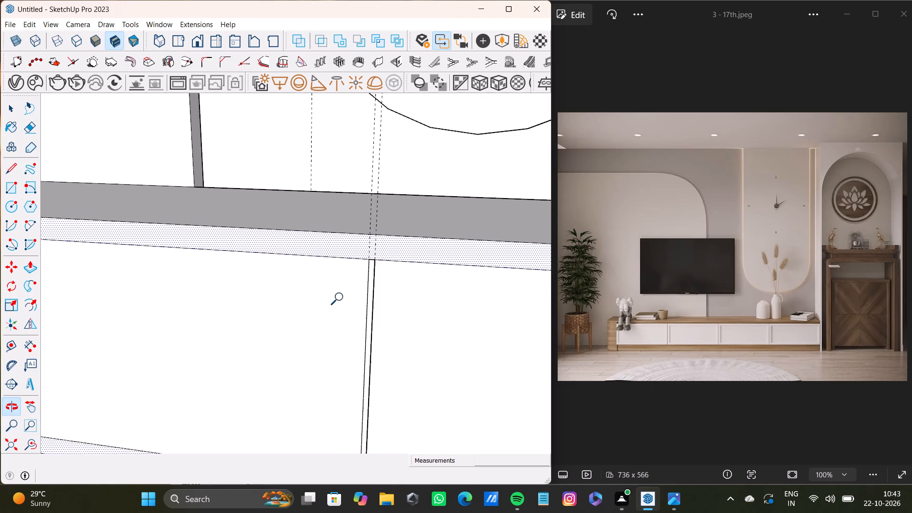
pyautogui.scroll(-3, 342, 297)
pyautogui.scroll(5, 351, 294)
pyautogui.scroll(-10, 345, 297)
# Push/Pull the niche-side wall of the groove nearest the rounded corner about 5/8" across the groove to narrow it.
pyautogui.keyDown('shift'); pyautogui.moveTo(257, 306); pyautogui.dragTo(413, 309, button='middle'); pyautogui.keyUp('shift')
pyautogui.scroll(3, 237, 288)
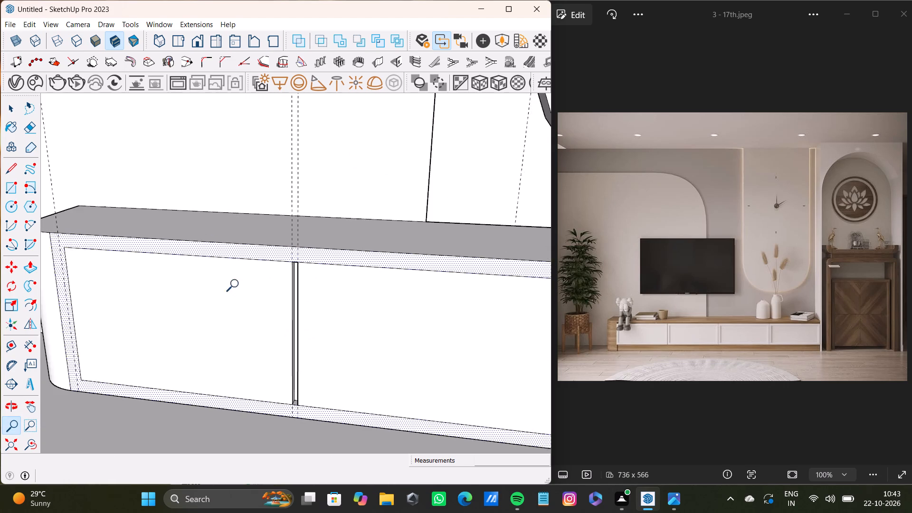
pyautogui.scroll(3, 237, 284)
pyautogui.moveTo(317, 287); pyautogui.dragTo(396, 294, button='middle')
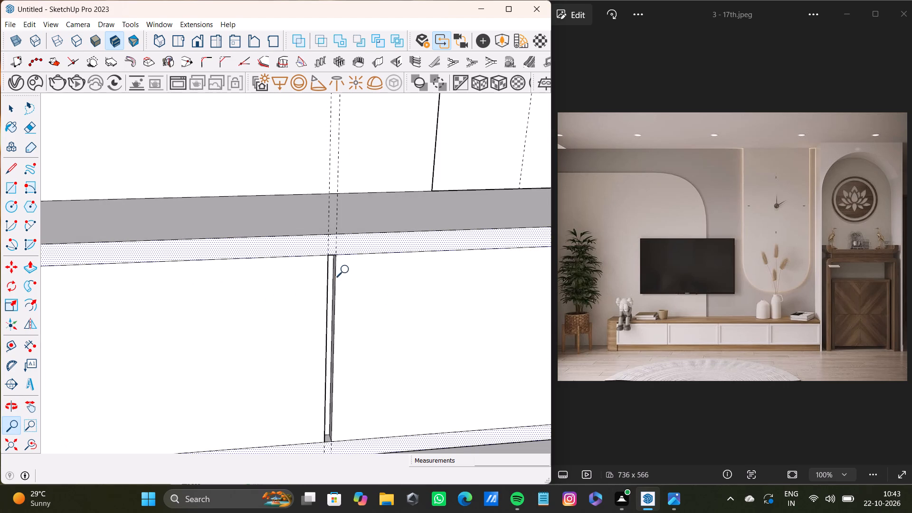
pyautogui.scroll(9, 347, 270)
pyautogui.press('space')
pyautogui.scroll(5, 316, 260)
pyautogui.click(313, 263)
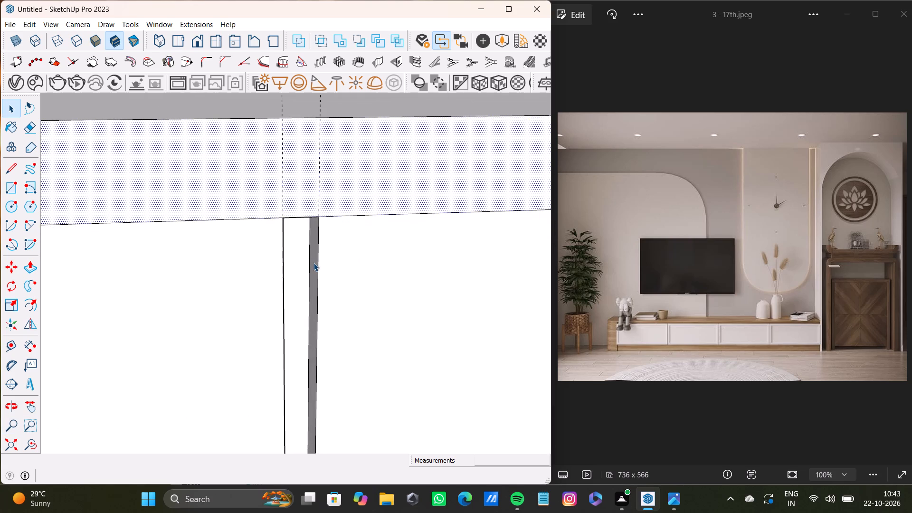
pyautogui.press('p')
pyautogui.moveTo(313, 260); pyautogui.dragTo(297, 259)
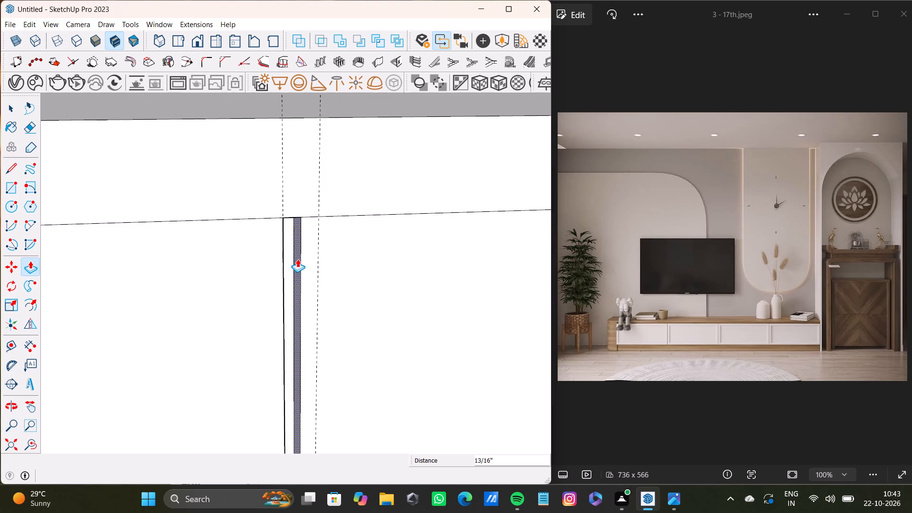
pyautogui.moveTo(297, 259); pyautogui.dragTo(300, 258)
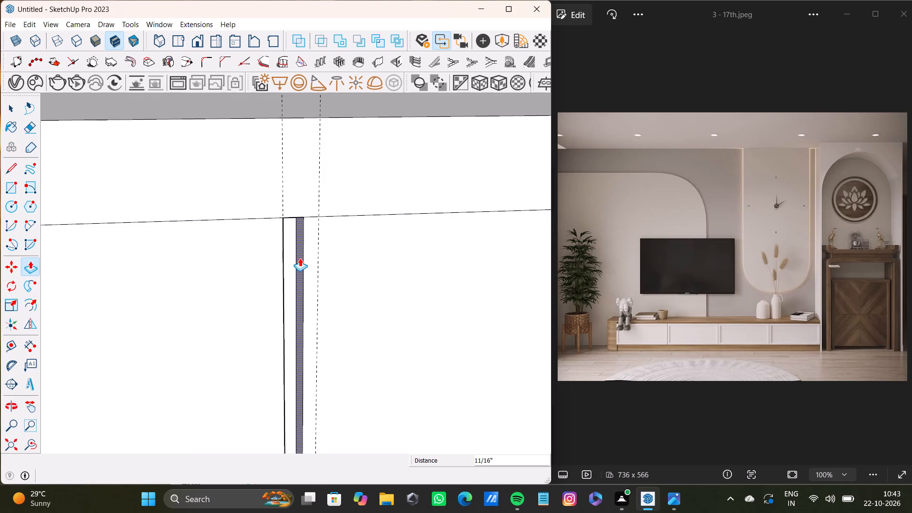
pyautogui.moveTo(300, 258); pyautogui.dragTo(301, 257)
# Review the narrowed groove and the whole TV wall model from several angles.
pyautogui.scroll(-16, 302, 262)
pyautogui.moveTo(297, 259); pyautogui.dragTo(201, 280, button='middle')
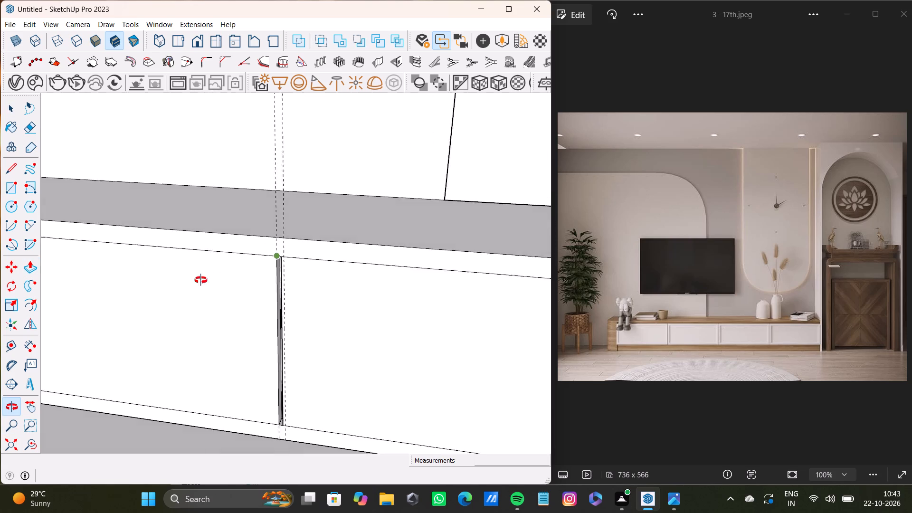
pyautogui.moveTo(201, 280); pyautogui.dragTo(198, 282, button='middle')
pyautogui.scroll(-16, 197, 282)
pyautogui.moveTo(202, 306); pyautogui.dragTo(265, 373, button='middle')
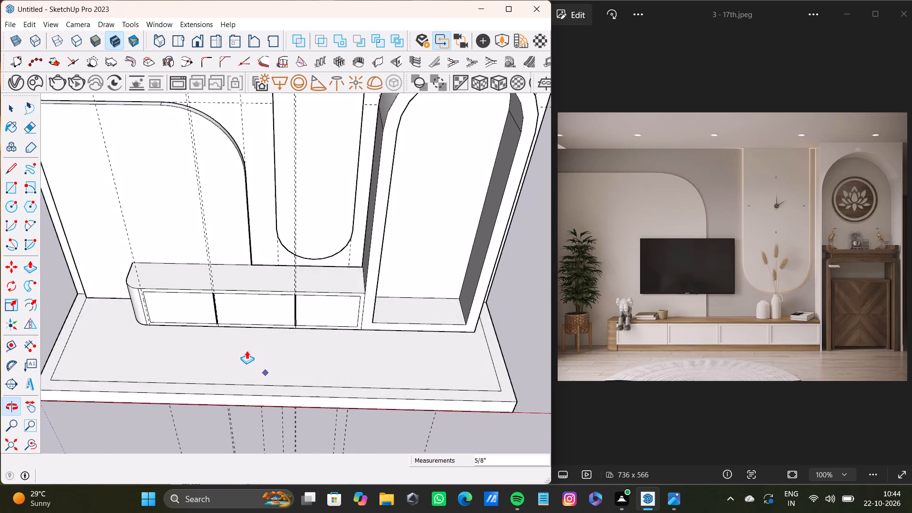
pyautogui.scroll(-5, 210, 308)
pyautogui.keyDown('shift'); pyautogui.moveTo(209, 307); pyautogui.dragTo(219, 335, button='middle'); pyautogui.keyUp('shift')
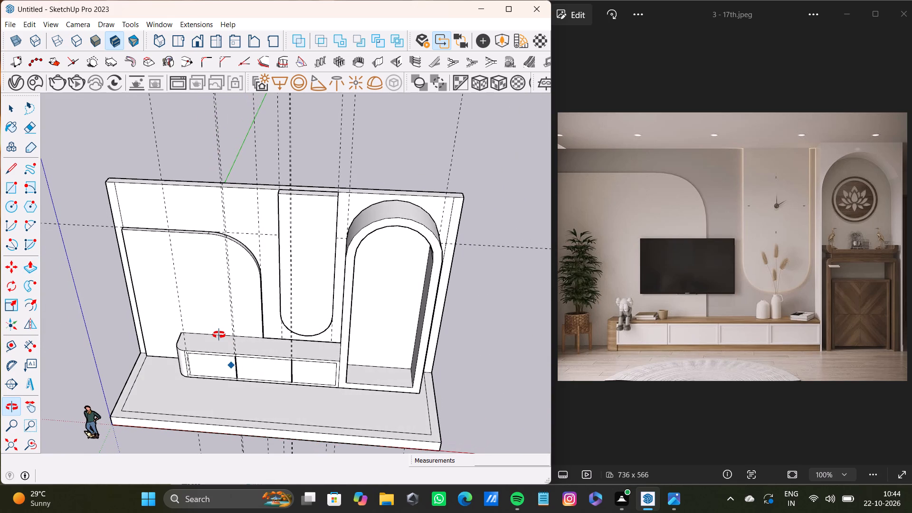
pyautogui.keyDown('shift'); pyautogui.moveTo(219, 335); pyautogui.dragTo(219, 336, button='middle'); pyautogui.keyUp('shift')
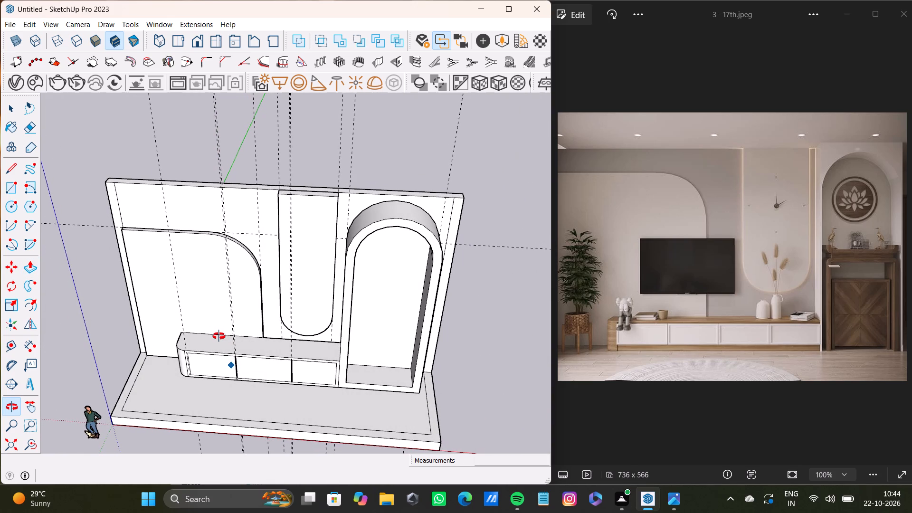
pyautogui.keyDown('shift'); pyautogui.moveTo(219, 336); pyautogui.dragTo(218, 336, button='middle'); pyautogui.keyUp('shift')
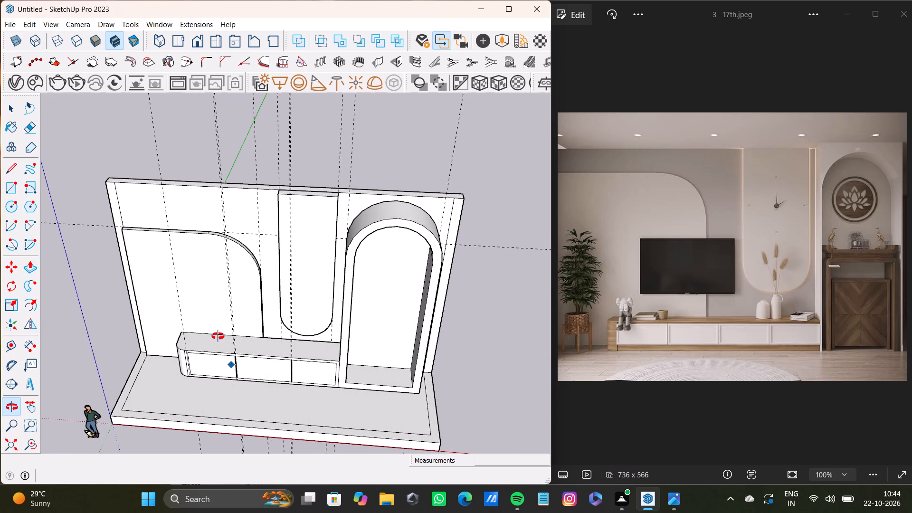
pyautogui.keyDown('shift'); pyautogui.moveTo(218, 336); pyautogui.dragTo(240, 330, button='middle'); pyautogui.keyUp('shift')
pyautogui.press('space')
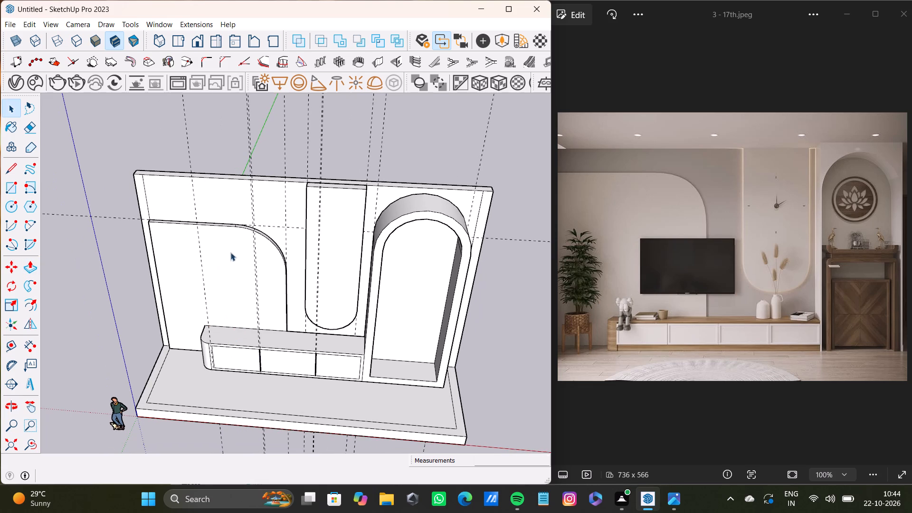
pyautogui.press('space')
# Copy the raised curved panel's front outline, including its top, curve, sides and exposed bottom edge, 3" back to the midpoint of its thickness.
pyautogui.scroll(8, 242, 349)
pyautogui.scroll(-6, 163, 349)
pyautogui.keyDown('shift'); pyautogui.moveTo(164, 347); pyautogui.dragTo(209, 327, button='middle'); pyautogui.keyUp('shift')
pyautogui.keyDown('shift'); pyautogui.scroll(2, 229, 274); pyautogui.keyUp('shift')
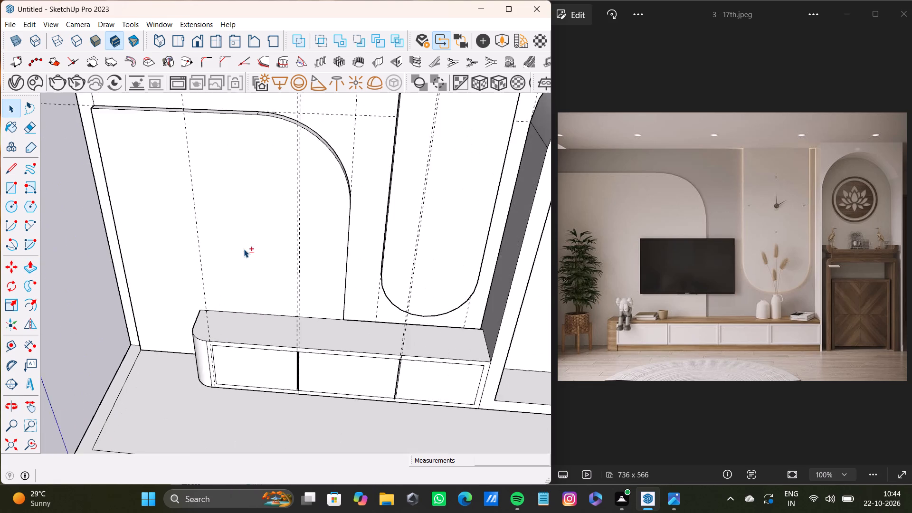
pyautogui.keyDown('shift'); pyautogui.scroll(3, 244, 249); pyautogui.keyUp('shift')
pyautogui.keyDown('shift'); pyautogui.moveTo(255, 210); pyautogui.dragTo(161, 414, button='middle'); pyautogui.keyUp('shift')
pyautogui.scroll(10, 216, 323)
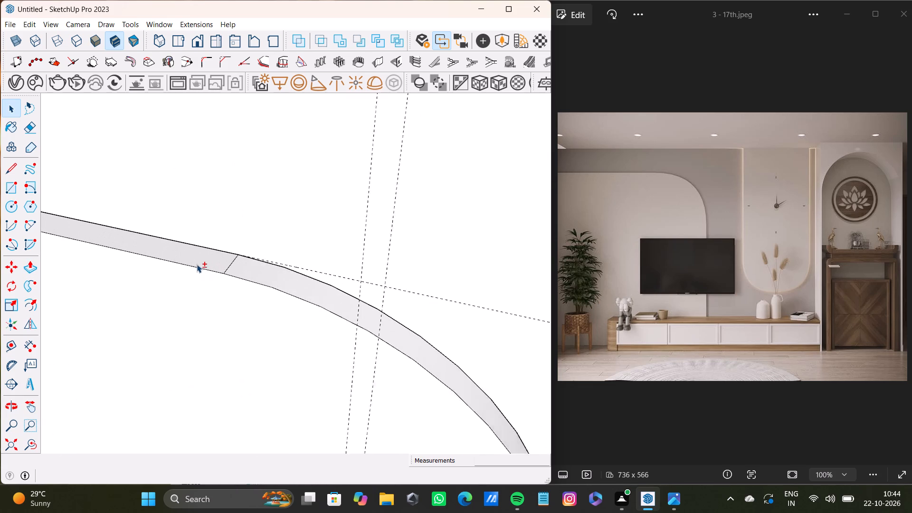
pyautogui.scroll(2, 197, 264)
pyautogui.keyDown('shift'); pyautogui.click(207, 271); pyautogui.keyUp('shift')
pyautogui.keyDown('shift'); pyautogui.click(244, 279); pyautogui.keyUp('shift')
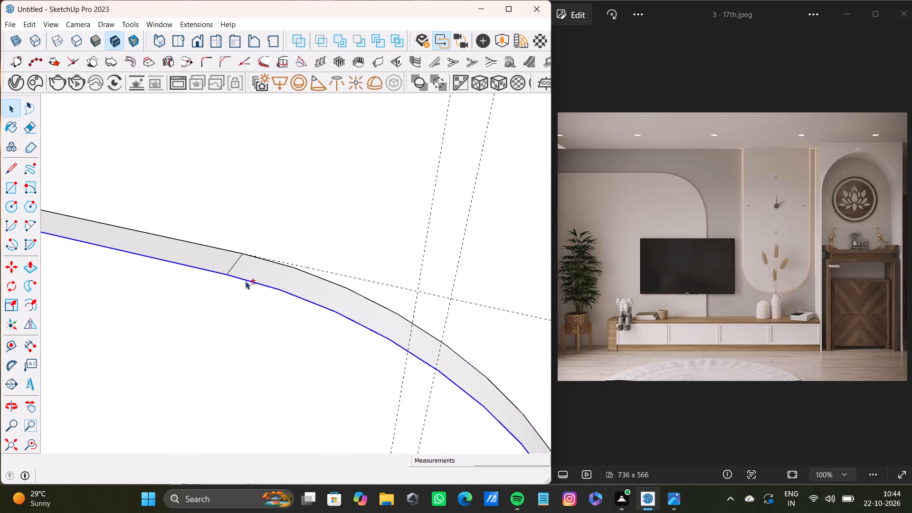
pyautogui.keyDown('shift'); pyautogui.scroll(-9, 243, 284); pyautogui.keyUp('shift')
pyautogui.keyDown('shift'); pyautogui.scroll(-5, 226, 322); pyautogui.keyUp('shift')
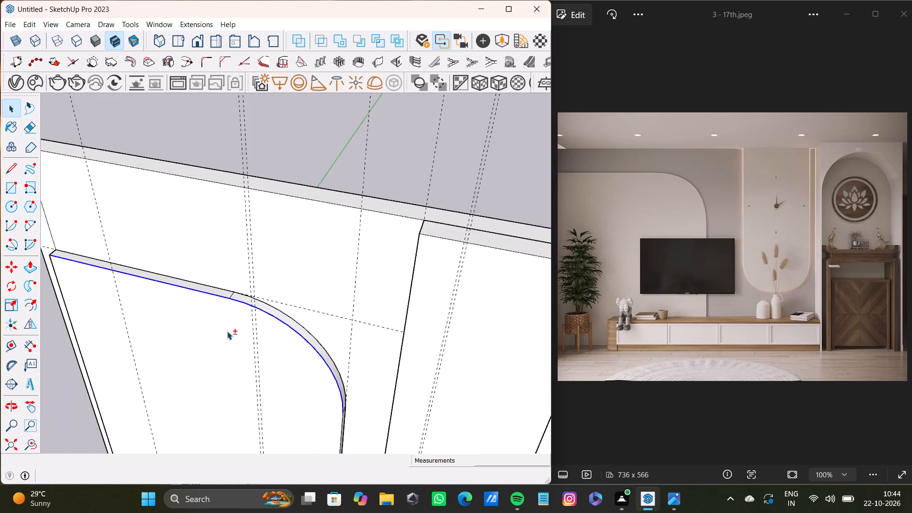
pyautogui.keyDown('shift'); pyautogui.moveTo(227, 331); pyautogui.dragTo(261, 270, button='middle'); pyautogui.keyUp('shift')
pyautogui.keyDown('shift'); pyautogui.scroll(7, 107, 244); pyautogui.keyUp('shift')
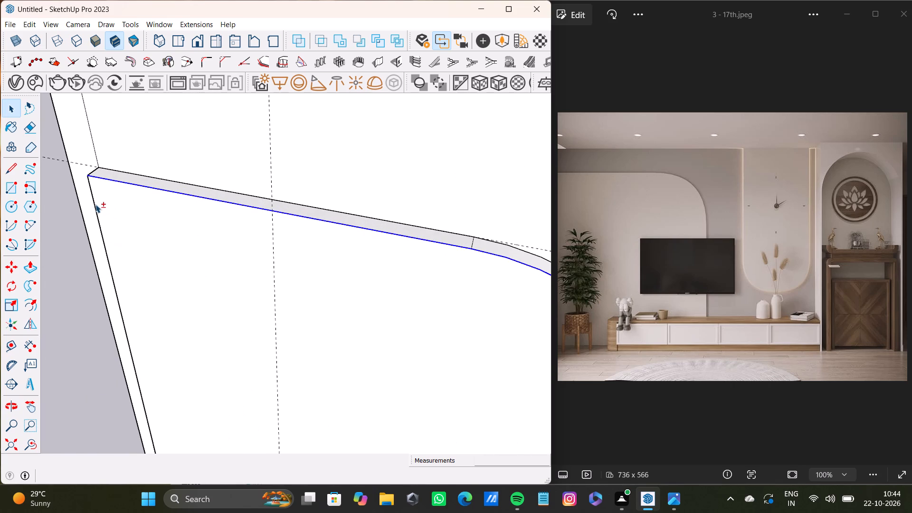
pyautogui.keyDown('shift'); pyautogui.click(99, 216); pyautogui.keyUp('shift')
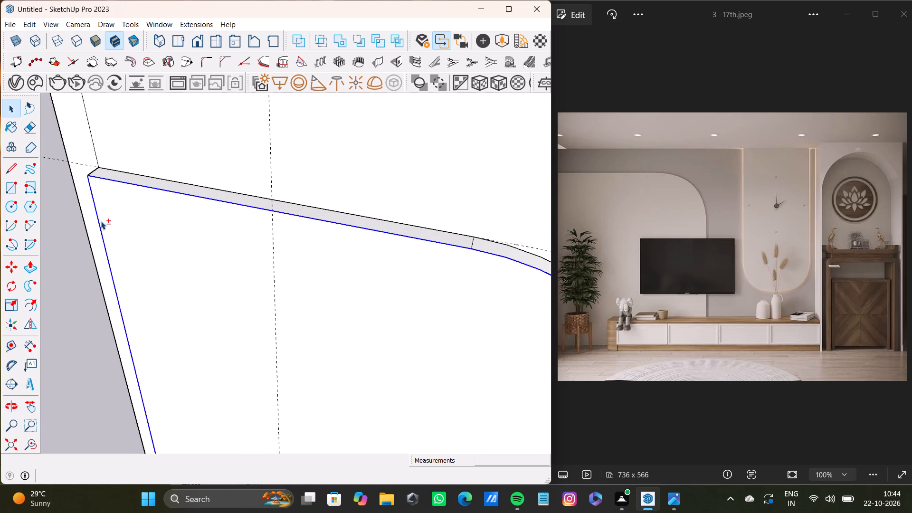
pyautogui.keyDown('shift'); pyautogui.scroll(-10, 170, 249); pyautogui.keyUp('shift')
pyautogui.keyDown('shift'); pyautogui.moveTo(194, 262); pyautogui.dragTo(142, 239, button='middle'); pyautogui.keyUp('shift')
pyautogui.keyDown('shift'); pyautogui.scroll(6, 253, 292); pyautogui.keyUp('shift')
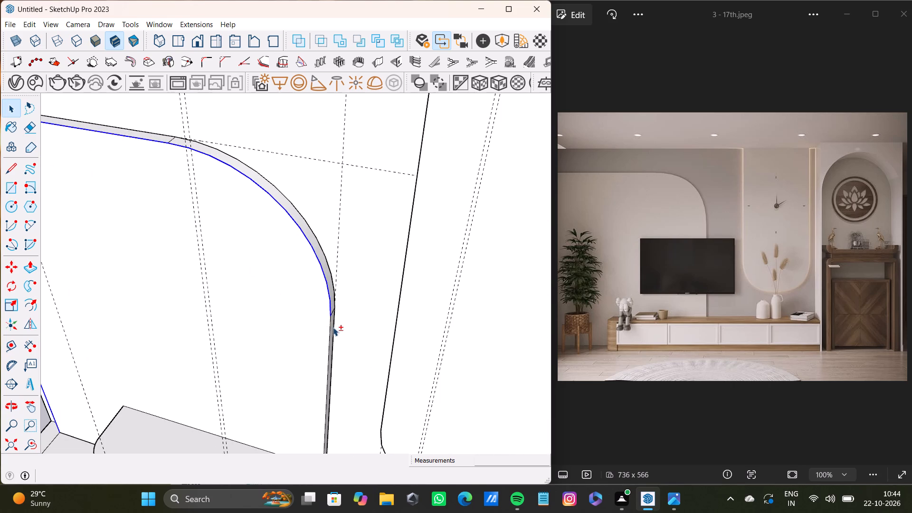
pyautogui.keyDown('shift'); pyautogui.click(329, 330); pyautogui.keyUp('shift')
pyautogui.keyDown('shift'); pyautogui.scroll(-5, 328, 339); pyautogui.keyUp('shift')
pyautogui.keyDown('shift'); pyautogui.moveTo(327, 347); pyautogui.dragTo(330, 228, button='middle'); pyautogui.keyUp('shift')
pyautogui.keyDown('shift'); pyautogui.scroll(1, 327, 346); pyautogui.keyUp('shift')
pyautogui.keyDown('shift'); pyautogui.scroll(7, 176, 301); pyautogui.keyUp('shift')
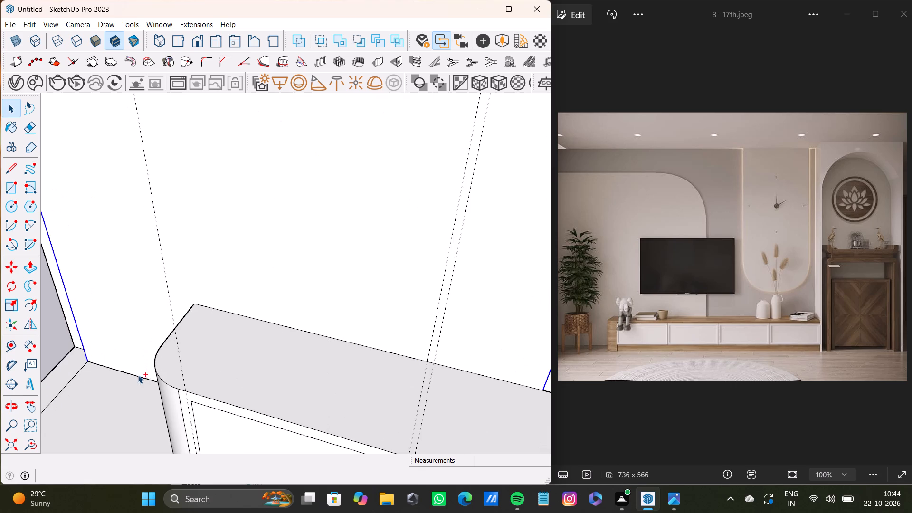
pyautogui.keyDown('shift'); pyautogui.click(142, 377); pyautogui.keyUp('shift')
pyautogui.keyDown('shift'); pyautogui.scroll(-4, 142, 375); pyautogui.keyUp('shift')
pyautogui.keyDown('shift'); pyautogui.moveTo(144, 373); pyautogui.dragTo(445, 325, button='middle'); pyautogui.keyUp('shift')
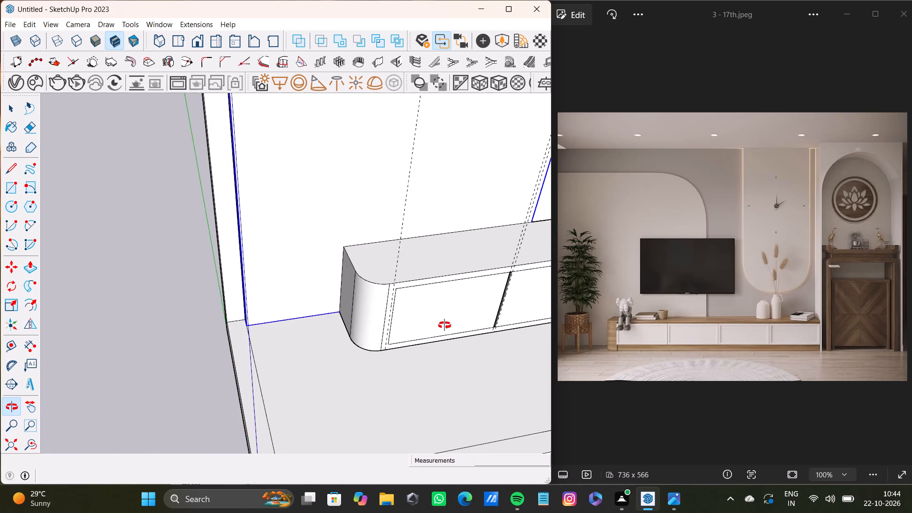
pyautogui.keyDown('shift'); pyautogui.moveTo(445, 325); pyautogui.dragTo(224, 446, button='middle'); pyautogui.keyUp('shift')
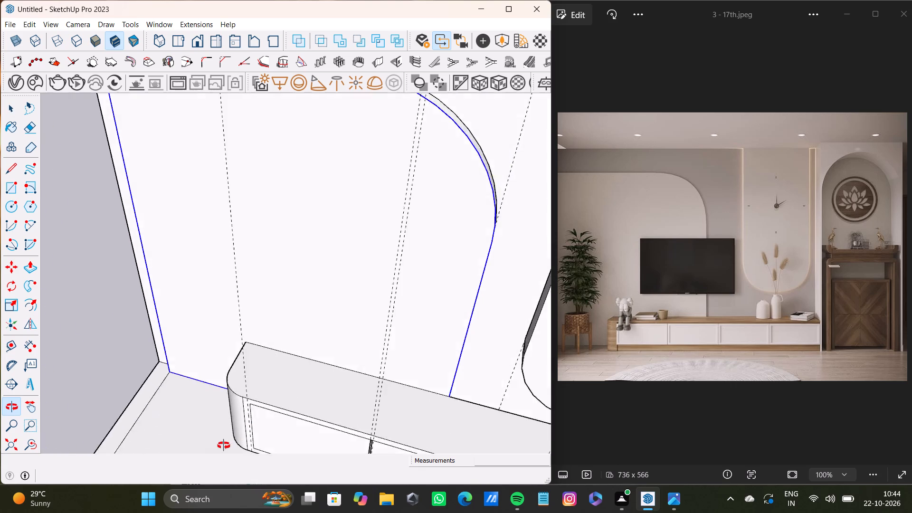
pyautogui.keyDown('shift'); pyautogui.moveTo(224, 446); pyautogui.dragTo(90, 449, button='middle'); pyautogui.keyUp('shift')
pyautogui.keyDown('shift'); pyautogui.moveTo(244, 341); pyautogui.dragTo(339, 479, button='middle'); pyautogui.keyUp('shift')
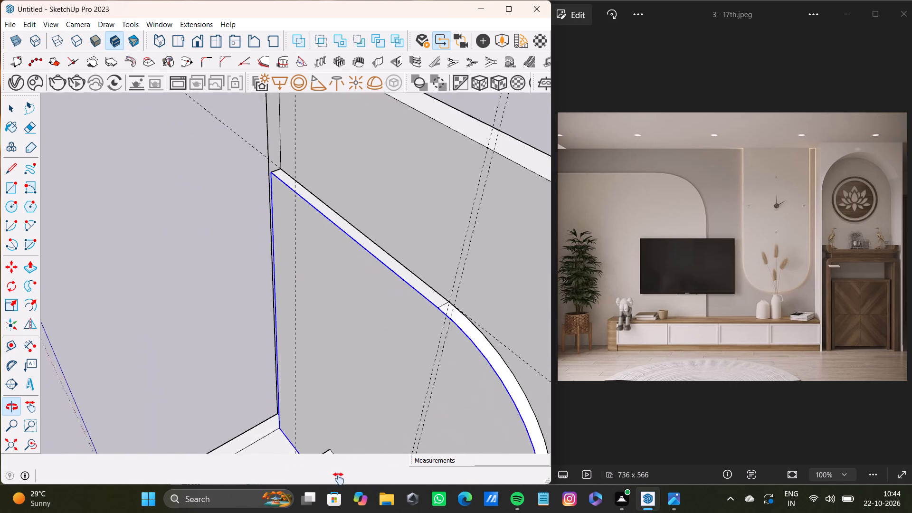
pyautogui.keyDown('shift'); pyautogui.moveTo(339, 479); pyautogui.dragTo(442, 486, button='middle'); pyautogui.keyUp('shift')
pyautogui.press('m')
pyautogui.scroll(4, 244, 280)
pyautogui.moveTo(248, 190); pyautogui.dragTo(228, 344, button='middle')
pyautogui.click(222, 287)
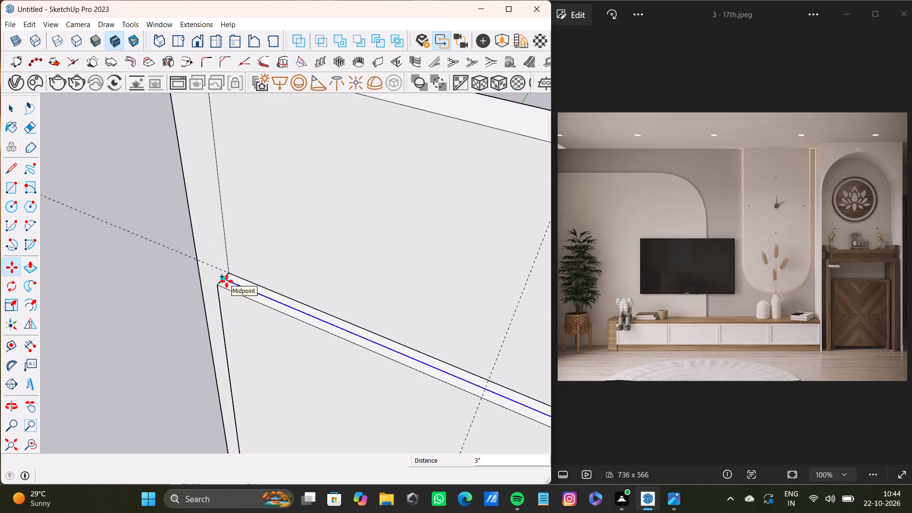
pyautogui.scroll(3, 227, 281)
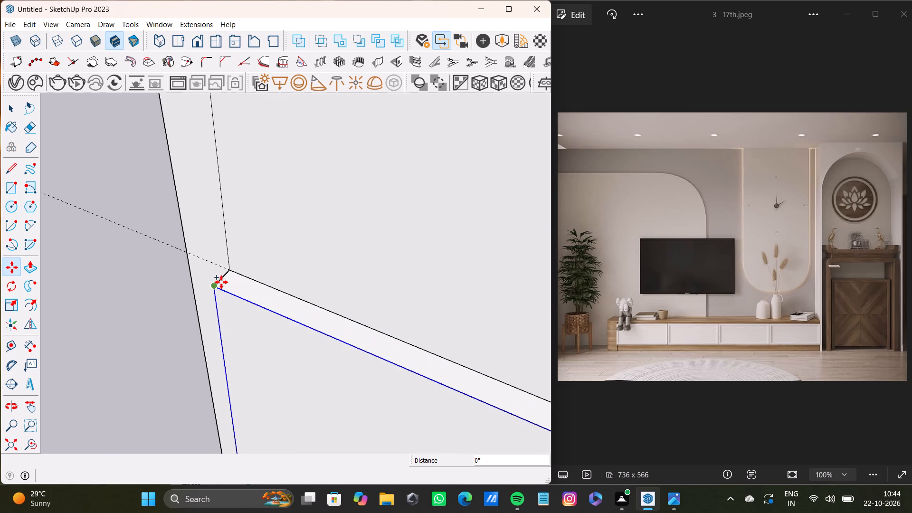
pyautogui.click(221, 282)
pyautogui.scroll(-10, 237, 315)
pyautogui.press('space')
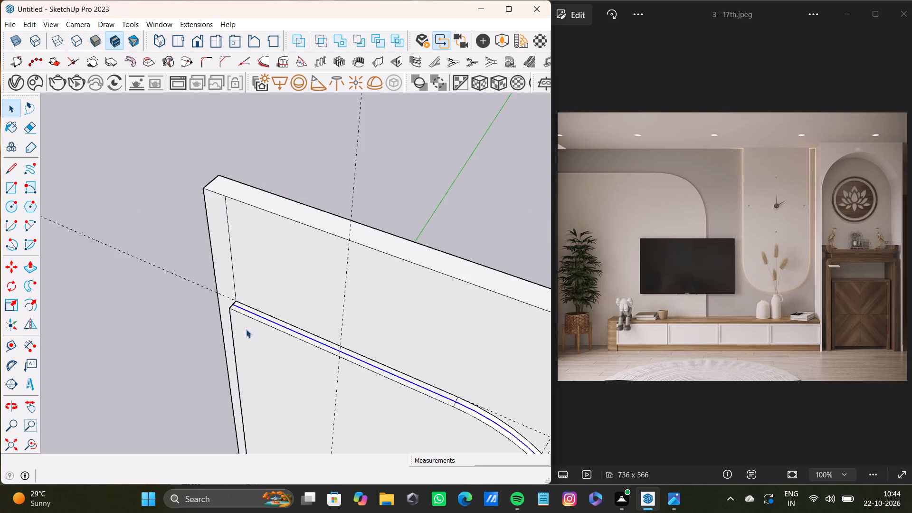
# Examine the raised panel's divided edge faces around the curve and down its straight side to the cabinet top.
pyautogui.scroll(-9, 246, 329)
pyautogui.keyDown('shift'); pyautogui.moveTo(277, 358); pyautogui.dragTo(217, 244, button='middle'); pyautogui.keyUp('shift')
pyautogui.scroll(17, 301, 295)
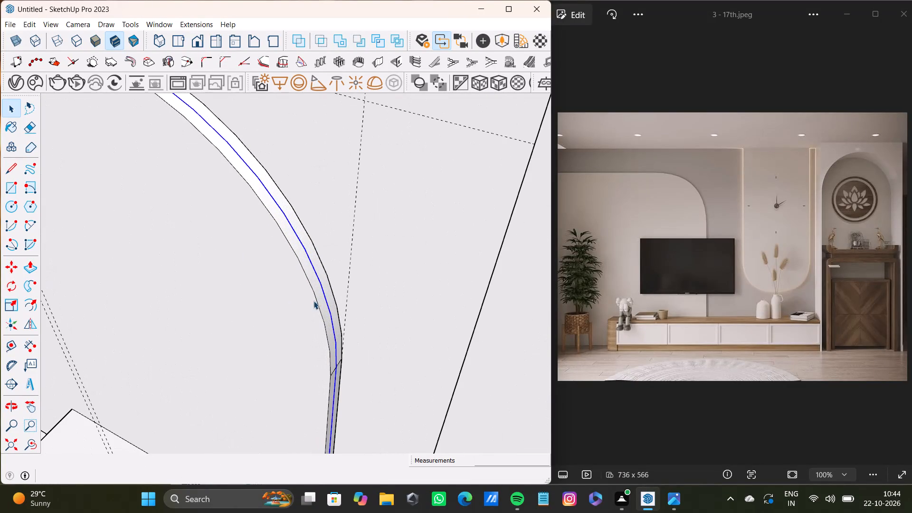
pyautogui.keyDown('shift'); pyautogui.click(318, 304); pyautogui.keyUp('shift')
pyautogui.keyDown('shift'); pyautogui.click(322, 299); pyautogui.keyUp('shift')
pyautogui.keyDown('shift'); pyautogui.scroll(-4, 336, 374); pyautogui.keyUp('shift')
pyautogui.keyDown('shift'); pyautogui.moveTo(329, 394); pyautogui.dragTo(320, 325, button='middle'); pyautogui.keyUp('shift')
pyautogui.keyDown('shift'); pyautogui.scroll(3, 321, 323); pyautogui.keyUp('shift')
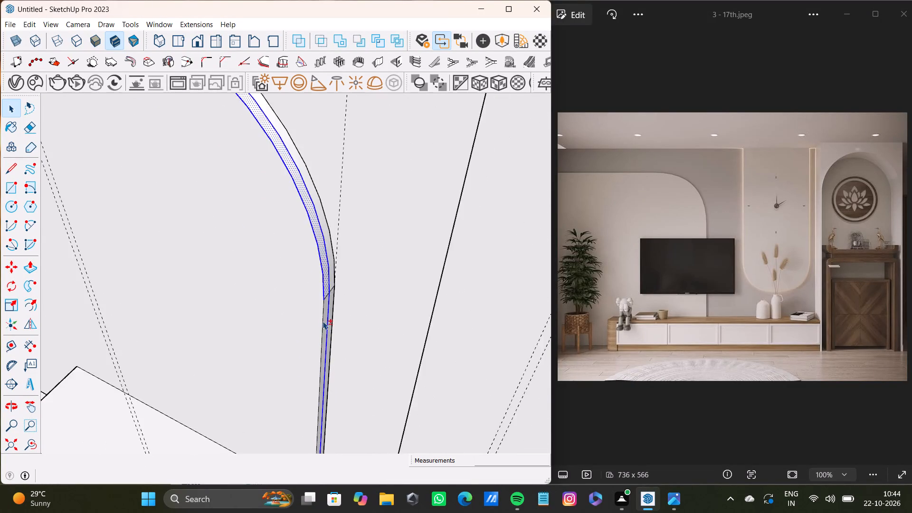
pyautogui.keyDown('shift'); pyautogui.scroll(4, 323, 321); pyautogui.keyUp('shift')
pyautogui.keyDown('shift'); pyautogui.click(322, 326); pyautogui.keyUp('shift')
pyautogui.keyDown('shift'); pyautogui.click(326, 329); pyautogui.keyUp('shift')
pyautogui.keyDown('shift'); pyautogui.scroll(-5, 326, 329); pyautogui.keyUp('shift')
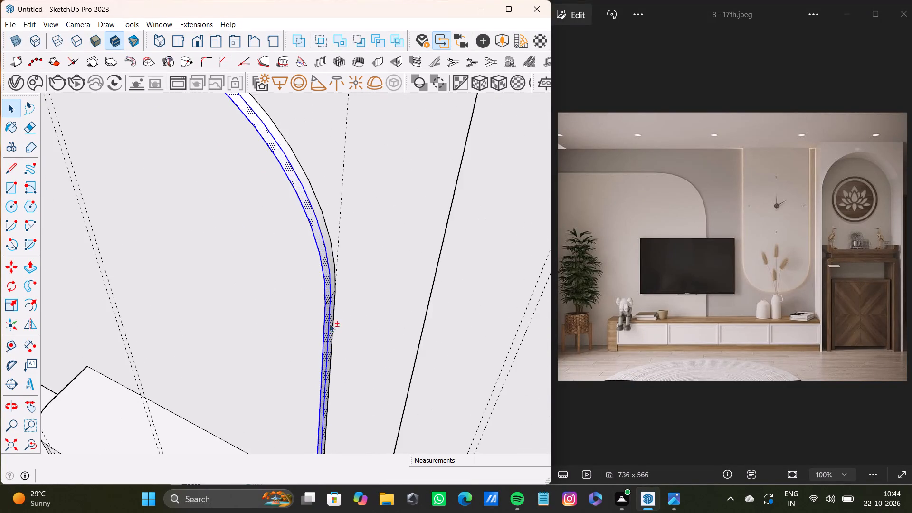
pyautogui.keyDown('shift'); pyautogui.scroll(8, 334, 312); pyautogui.keyUp('shift')
pyautogui.click(331, 312)
pyautogui.click(319, 319)
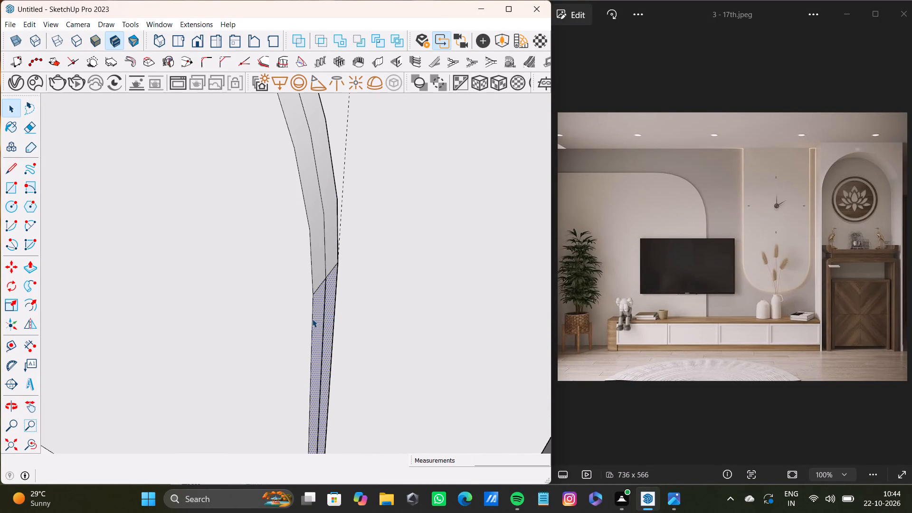
pyautogui.click(312, 319)
pyautogui.click(319, 307)
pyautogui.click(333, 305)
pyautogui.scroll(-5, 314, 326)
pyautogui.keyDown('shift'); pyautogui.moveTo(318, 347); pyautogui.dragTo(283, 180, button='middle'); pyautogui.keyUp('shift')
pyautogui.scroll(2, 308, 353)
pyautogui.moveTo(305, 365); pyautogui.dragTo(292, 262, button='middle')
pyautogui.keyDown('shift'); pyautogui.scroll(-3, 265, 398); pyautogui.keyUp('shift')
pyautogui.moveTo(266, 406); pyautogui.dragTo(167, 452, button='middle')
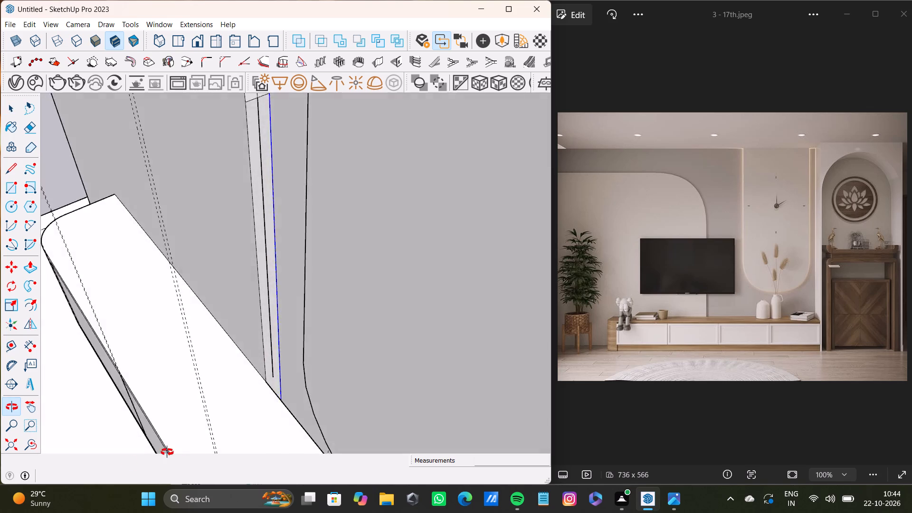
pyautogui.moveTo(167, 452); pyautogui.dragTo(157, 512, button='middle')
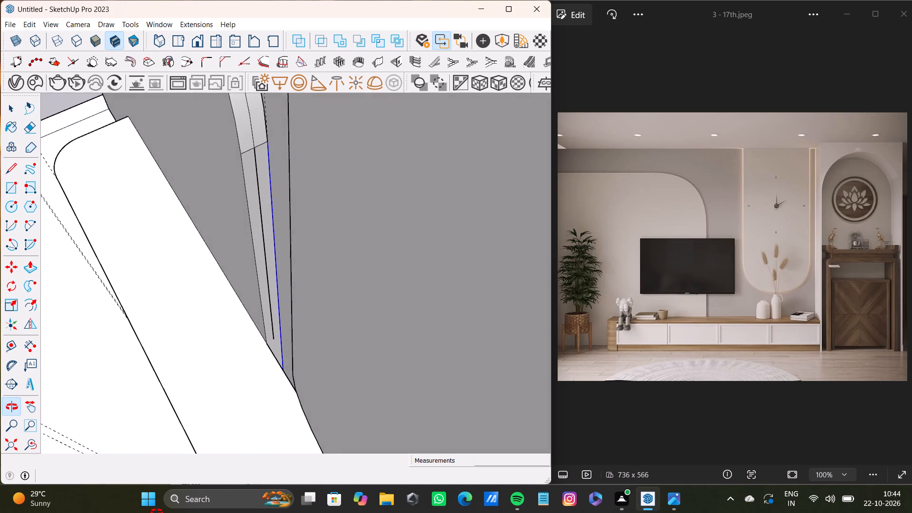
pyautogui.moveTo(157, 512); pyautogui.dragTo(298, 487, button='middle')
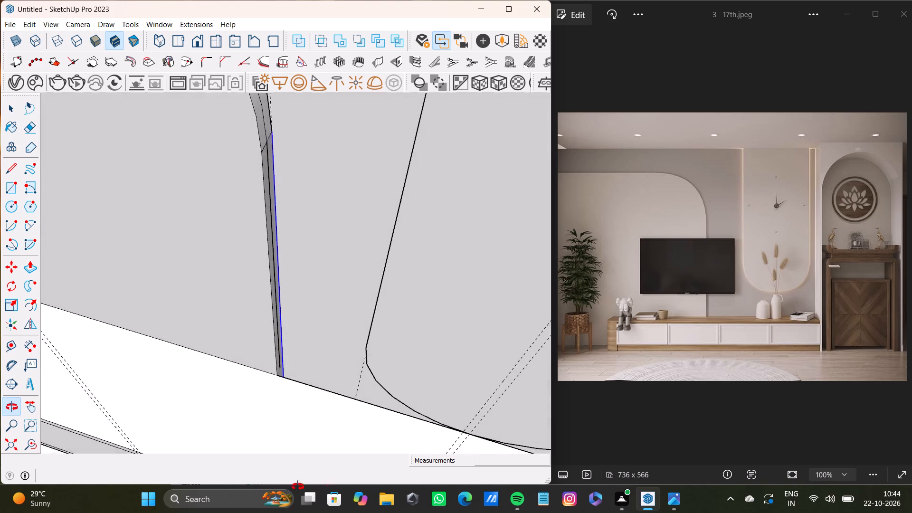
pyautogui.moveTo(298, 487); pyautogui.dragTo(323, 463, button='middle')
pyautogui.scroll(-2, 288, 426)
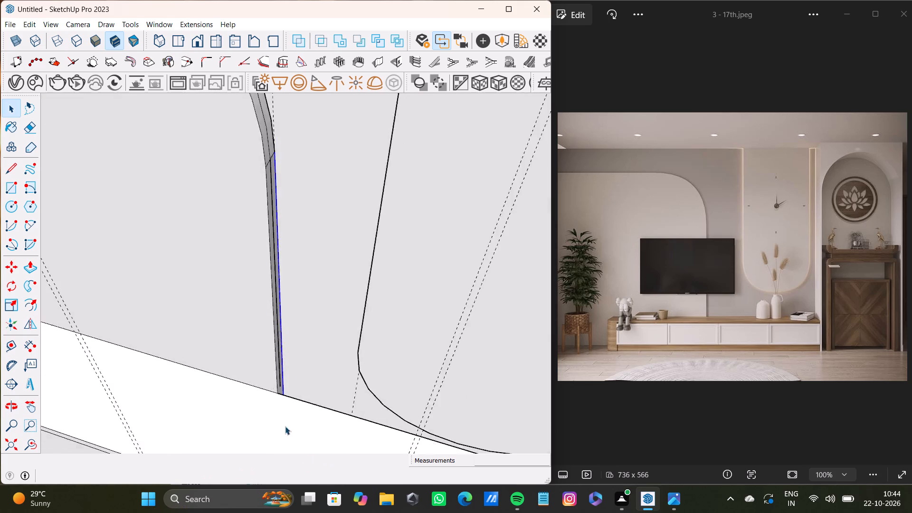
pyautogui.scroll(-10, 285, 426)
pyautogui.keyDown('shift'); pyautogui.moveTo(264, 408); pyautogui.dragTo(427, 312, button='middle'); pyautogui.keyUp('shift')
pyautogui.scroll(-5, 388, 314)
pyautogui.scroll(1, 386, 319)
pyautogui.moveTo(386, 319); pyautogui.dragTo(451, 312, button='middle')
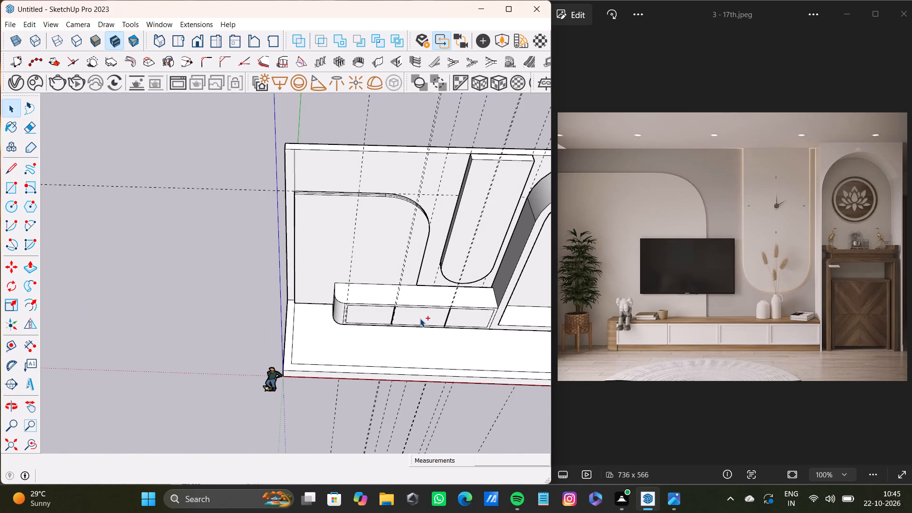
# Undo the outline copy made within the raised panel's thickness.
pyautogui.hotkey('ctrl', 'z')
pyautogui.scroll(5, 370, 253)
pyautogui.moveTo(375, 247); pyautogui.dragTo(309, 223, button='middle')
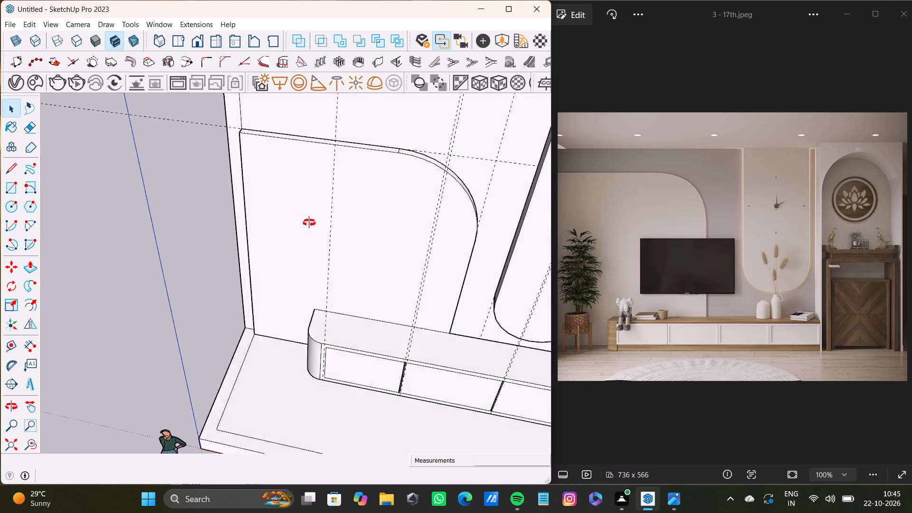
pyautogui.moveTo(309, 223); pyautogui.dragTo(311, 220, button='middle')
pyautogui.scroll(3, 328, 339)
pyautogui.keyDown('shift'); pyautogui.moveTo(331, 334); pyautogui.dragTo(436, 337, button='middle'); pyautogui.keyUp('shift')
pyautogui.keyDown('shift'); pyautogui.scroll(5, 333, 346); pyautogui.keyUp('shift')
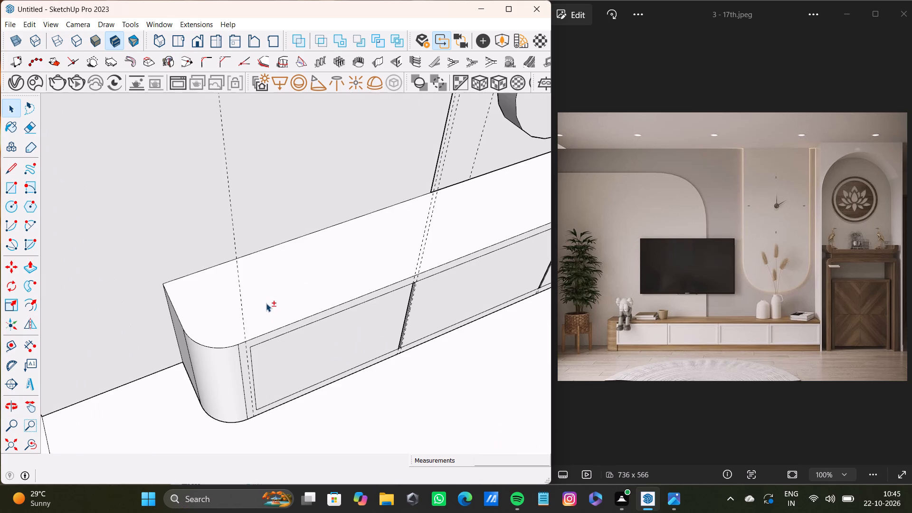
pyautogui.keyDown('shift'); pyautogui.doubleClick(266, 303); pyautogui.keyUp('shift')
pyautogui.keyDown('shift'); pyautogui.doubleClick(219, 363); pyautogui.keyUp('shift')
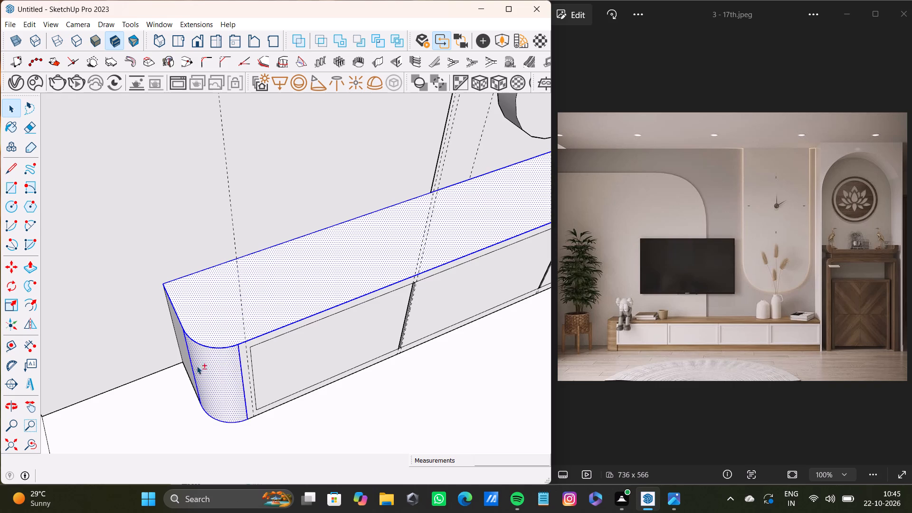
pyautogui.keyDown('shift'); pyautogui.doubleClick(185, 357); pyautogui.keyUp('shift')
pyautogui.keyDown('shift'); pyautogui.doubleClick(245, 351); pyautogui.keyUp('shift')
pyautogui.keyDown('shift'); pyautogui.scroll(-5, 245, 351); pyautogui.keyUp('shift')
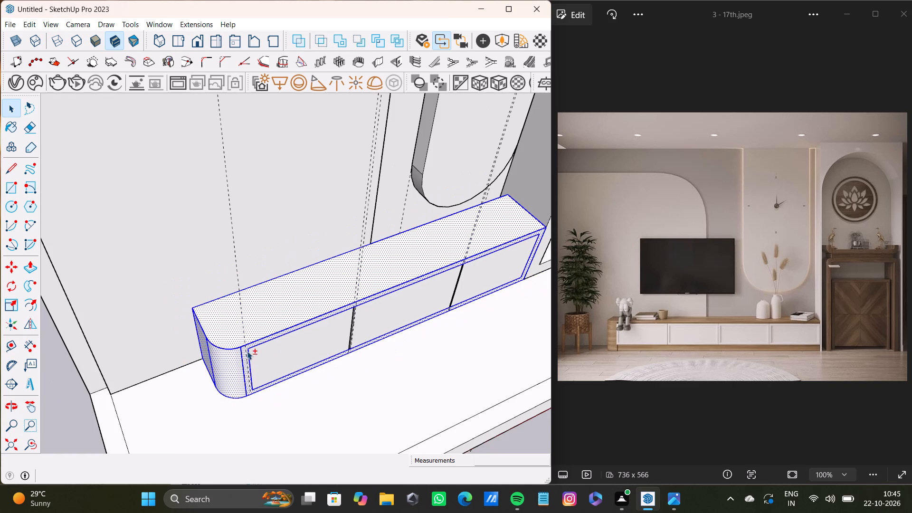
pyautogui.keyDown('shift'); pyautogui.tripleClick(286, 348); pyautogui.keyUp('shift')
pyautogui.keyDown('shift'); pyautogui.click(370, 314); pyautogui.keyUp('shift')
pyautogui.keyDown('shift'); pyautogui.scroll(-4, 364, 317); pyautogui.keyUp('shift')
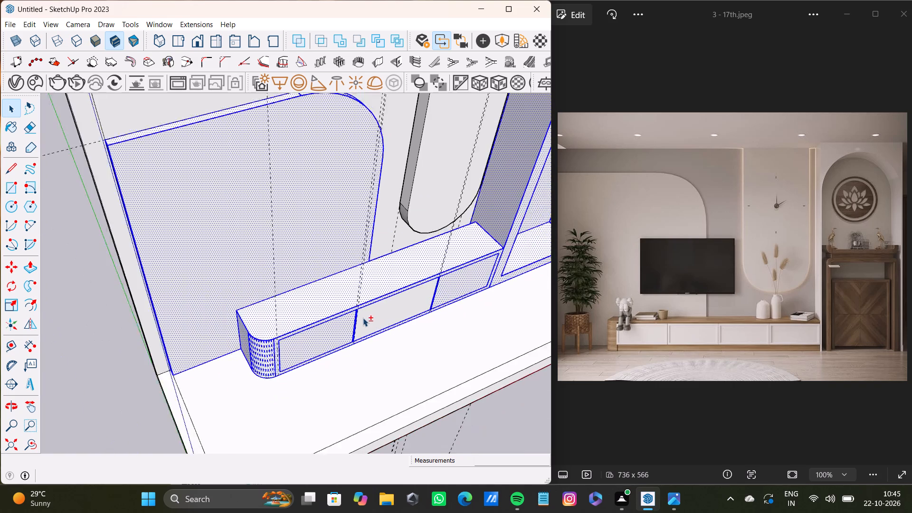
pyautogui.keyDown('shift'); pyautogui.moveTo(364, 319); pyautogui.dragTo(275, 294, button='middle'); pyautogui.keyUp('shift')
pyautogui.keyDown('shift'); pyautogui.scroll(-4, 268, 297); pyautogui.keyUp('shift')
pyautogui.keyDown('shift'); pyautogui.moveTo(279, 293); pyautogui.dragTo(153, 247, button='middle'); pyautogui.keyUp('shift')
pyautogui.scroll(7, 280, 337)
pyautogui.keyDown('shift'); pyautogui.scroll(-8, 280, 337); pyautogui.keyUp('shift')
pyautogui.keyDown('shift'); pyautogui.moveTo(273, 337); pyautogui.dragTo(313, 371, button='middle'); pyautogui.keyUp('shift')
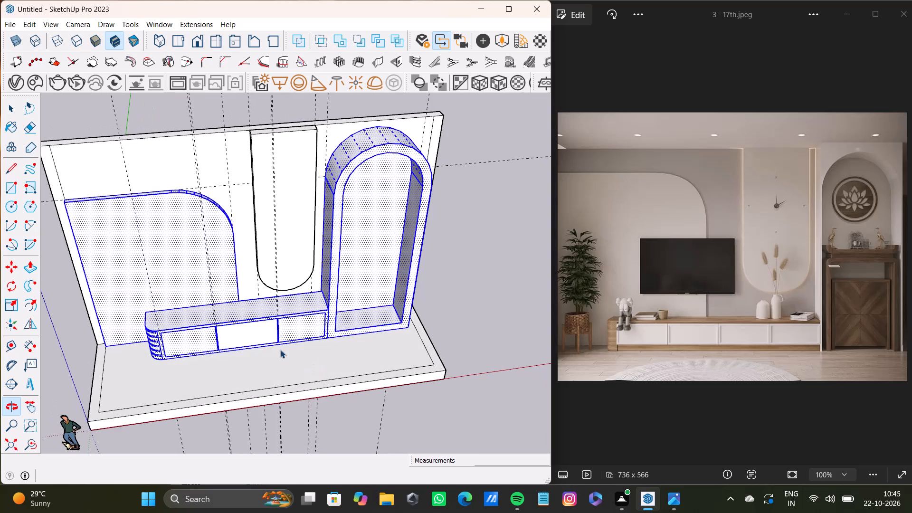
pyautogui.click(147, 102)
# Select the low cabinet's top, rounded end, front frame and the door nearest the rounded end, leaving the dashed guide line out.
pyautogui.scroll(8, 238, 323)
pyautogui.keyDown('shift'); pyautogui.doubleClick(174, 318); pyautogui.keyUp('shift')
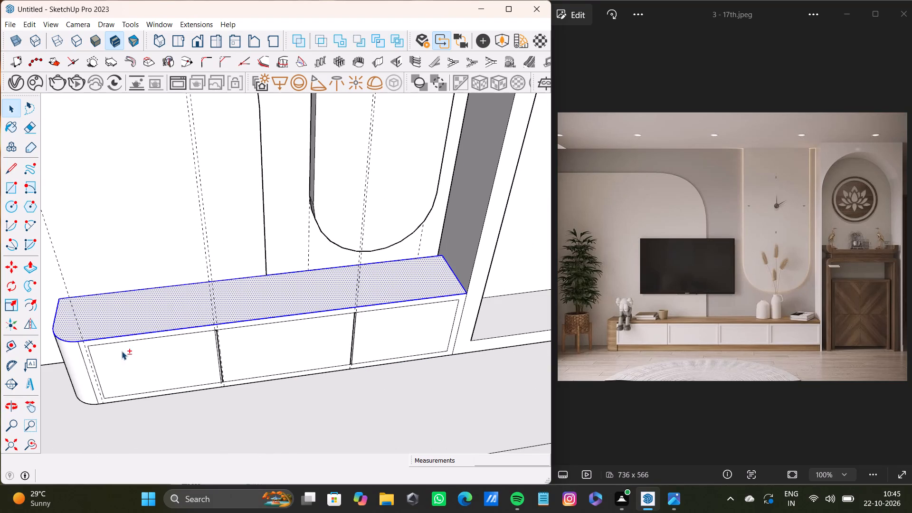
pyautogui.keyDown('shift'); pyautogui.doubleClick(75, 360); pyautogui.keyUp('shift')
pyautogui.keyDown('shift'); pyautogui.doubleClick(86, 356); pyautogui.keyUp('shift')
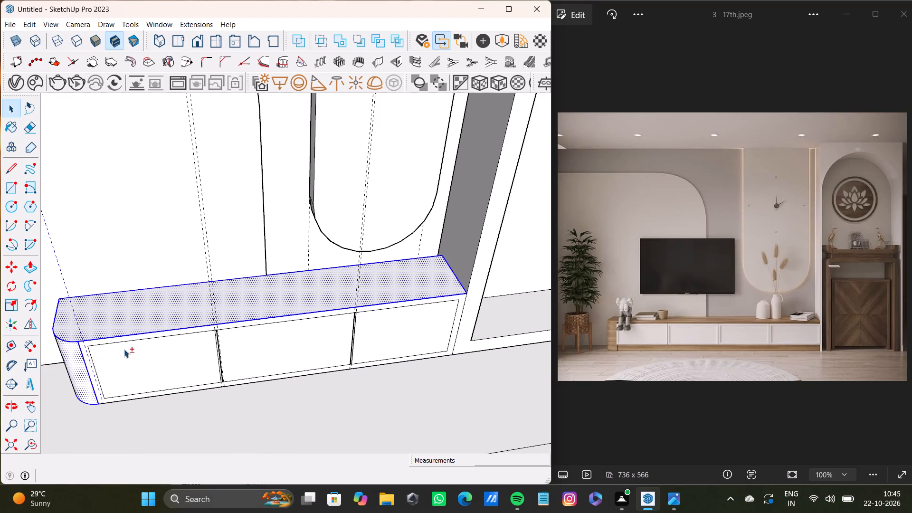
pyautogui.keyDown('shift'); pyautogui.doubleClick(125, 349); pyautogui.keyUp('shift')
pyautogui.keyDown('shift'); pyautogui.doubleClick(81, 346); pyautogui.keyUp('shift')
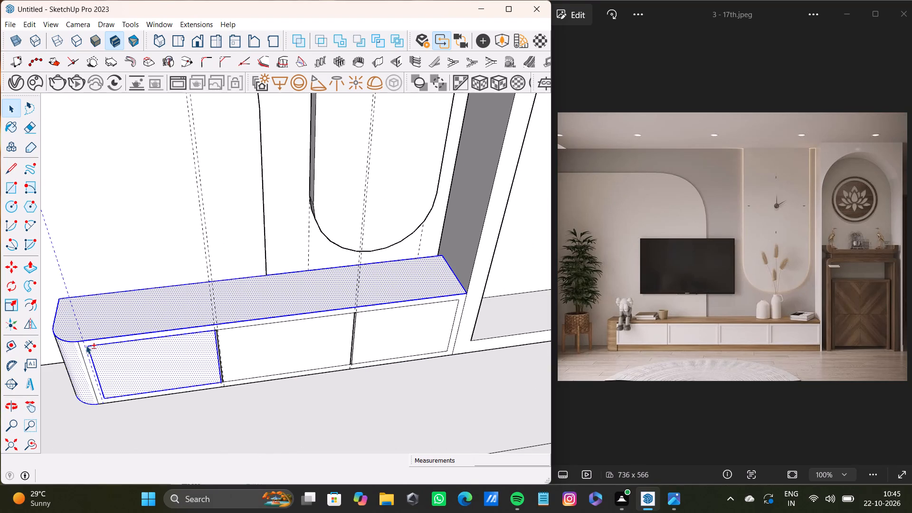
pyautogui.keyDown('shift'); pyautogui.moveTo(93, 358); pyautogui.dragTo(184, 317, button='middle'); pyautogui.keyUp('shift')
pyautogui.keyDown('shift'); pyautogui.scroll(9, 154, 317); pyautogui.keyUp('shift')
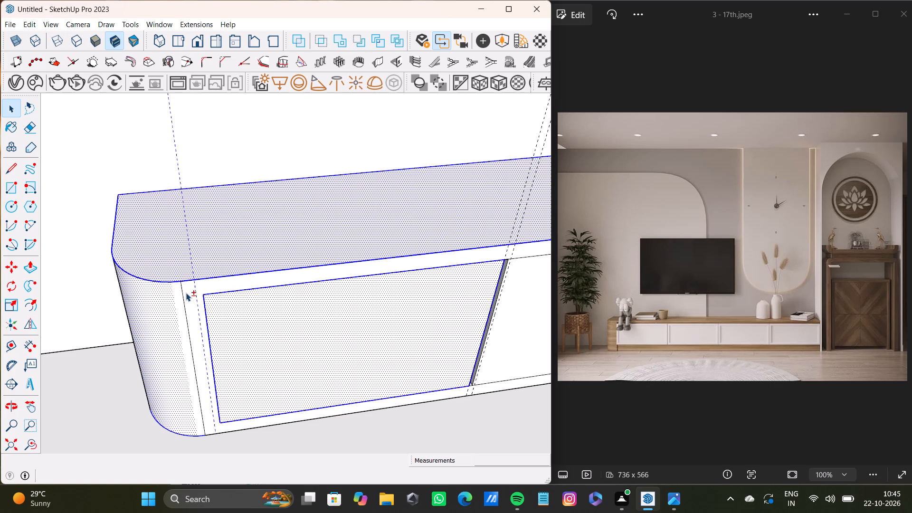
pyautogui.keyDown('shift'); pyautogui.click(186, 293); pyautogui.keyUp('shift')
pyautogui.keyDown('shift'); pyautogui.click(192, 275); pyautogui.keyUp('shift')
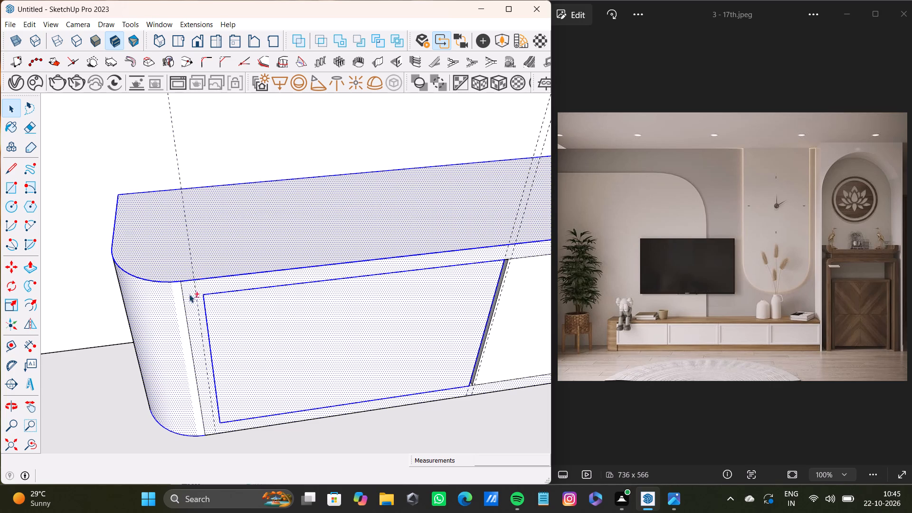
# Add the middle door, the door beside the arched niche, and the lower front edges to the cabinet selection.
pyautogui.keyDown('shift'); pyautogui.scroll(-7, 192, 306); pyautogui.keyUp('shift')
pyautogui.keyDown('shift'); pyautogui.moveTo(210, 296); pyautogui.dragTo(137, 304, button='middle'); pyautogui.keyUp('shift')
pyautogui.keyDown('shift'); pyautogui.scroll(3, 239, 309); pyautogui.keyUp('shift')
pyautogui.keyDown('shift'); pyautogui.click(319, 306); pyautogui.keyUp('shift')
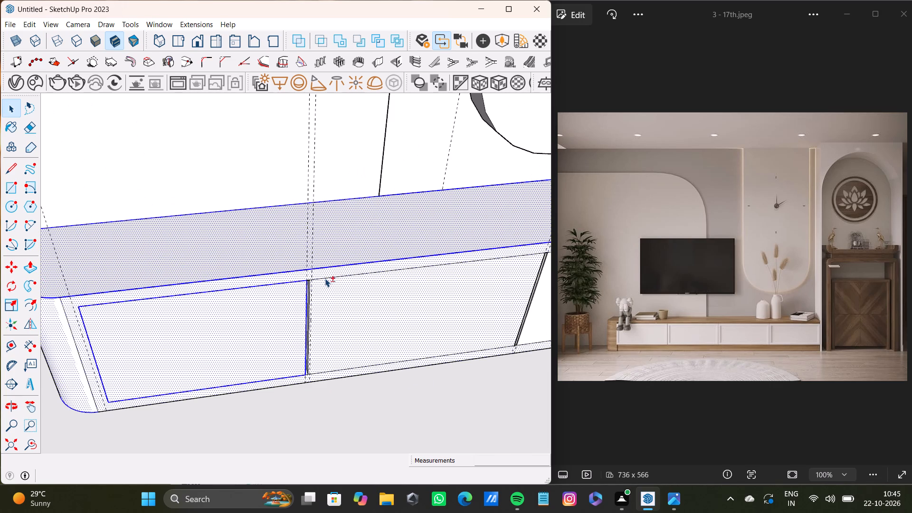
pyautogui.keyDown('shift'); pyautogui.moveTo(385, 315); pyautogui.dragTo(122, 301, button='middle'); pyautogui.keyUp('shift')
pyautogui.keyDown('shift'); pyautogui.click(351, 264); pyautogui.keyUp('shift')
pyautogui.keyDown('shift'); pyautogui.scroll(-6, 283, 255); pyautogui.keyUp('shift')
pyautogui.keyDown('shift'); pyautogui.scroll(7, 233, 293); pyautogui.keyUp('shift')
pyautogui.keyDown('shift'); pyautogui.click(244, 323); pyautogui.keyUp('shift')
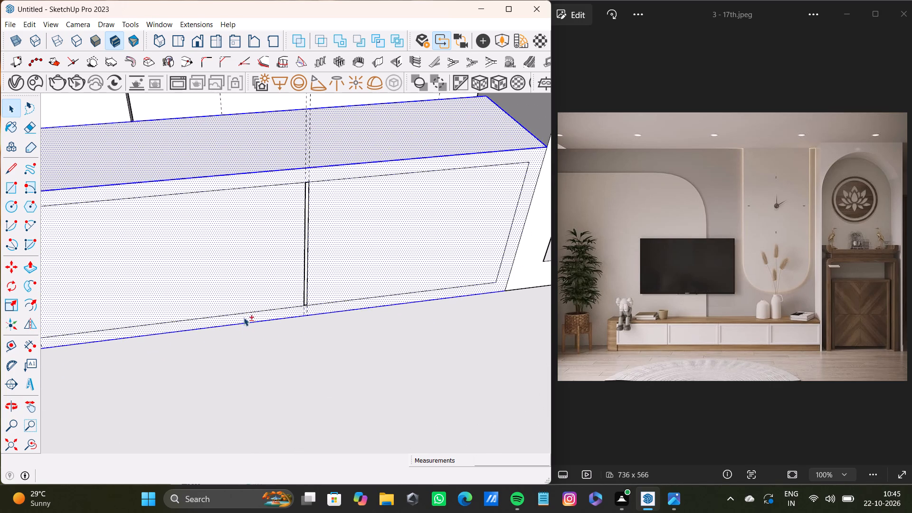
pyautogui.keyDown('shift'); pyautogui.click(245, 313); pyautogui.keyUp('shift')
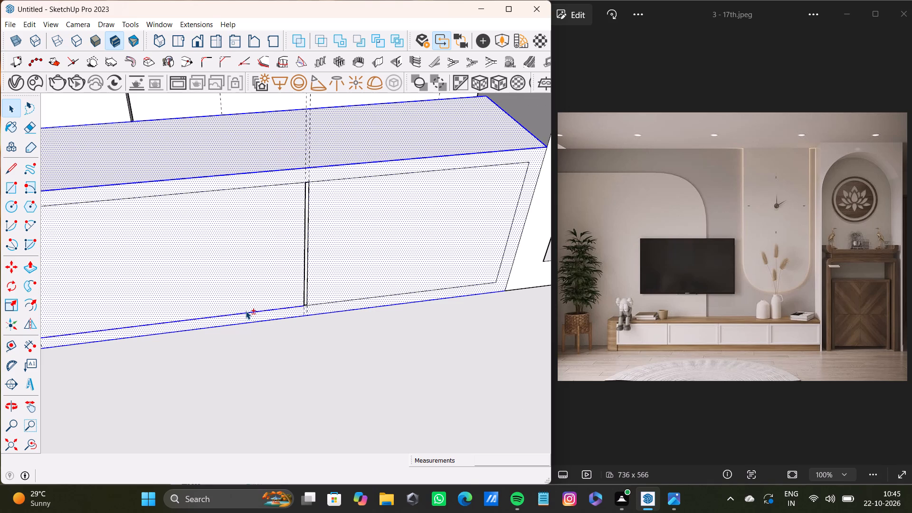
# Add the remaining top, side and bottom outline edges of the middle door and the door beside the arch to the selection.
pyautogui.keyDown('shift'); pyautogui.scroll(-4, 246, 306); pyautogui.keyUp('shift')
pyautogui.keyDown('shift'); pyautogui.moveTo(247, 306); pyautogui.dragTo(316, 293, button='middle'); pyautogui.keyUp('shift')
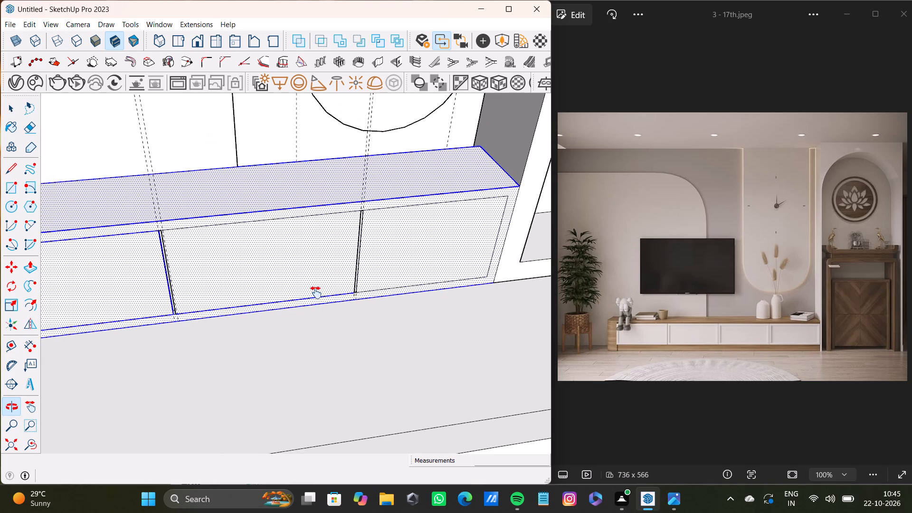
pyautogui.keyDown('shift'); pyautogui.moveTo(316, 293); pyautogui.dragTo(337, 293, button='middle'); pyautogui.keyUp('shift')
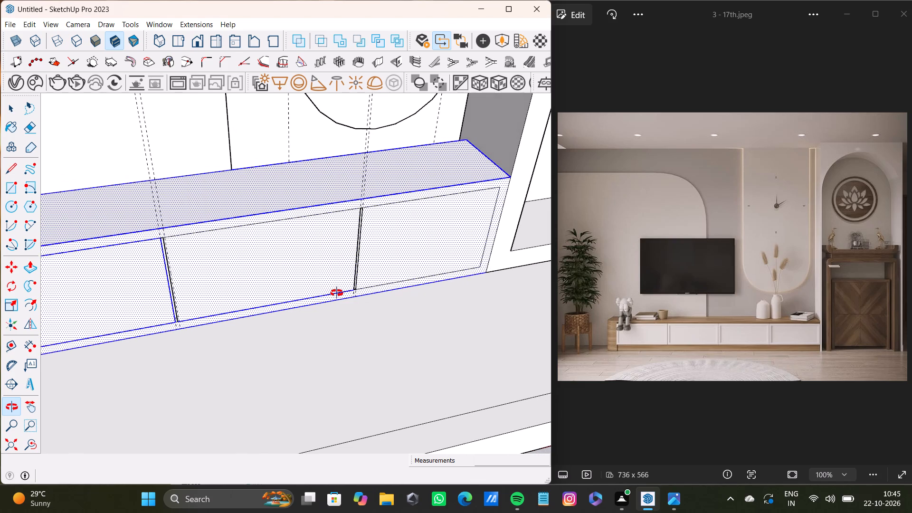
pyautogui.keyDown('shift'); pyautogui.moveTo(337, 293); pyautogui.dragTo(384, 281, button='middle'); pyautogui.keyUp('shift')
pyautogui.scroll(-5, 329, 285)
pyautogui.keyDown('shift'); pyautogui.moveTo(308, 278); pyautogui.dragTo(260, 281, button='middle'); pyautogui.keyUp('shift')
pyautogui.keyDown('shift'); pyautogui.scroll(5, 209, 256); pyautogui.keyUp('shift')
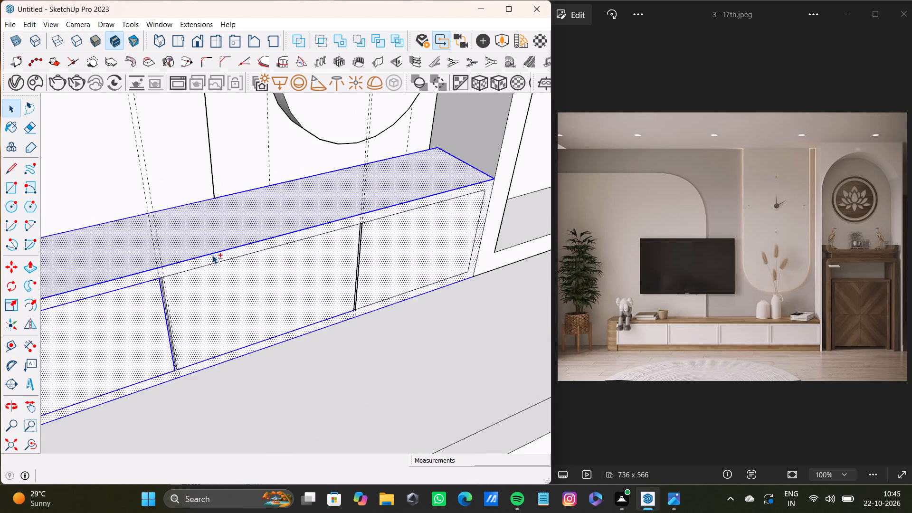
pyautogui.keyDown('shift'); pyautogui.scroll(1, 212, 255); pyautogui.keyUp('shift')
pyautogui.keyDown('shift'); pyautogui.click(252, 252); pyautogui.keyUp('shift')
pyautogui.keyDown('shift'); pyautogui.click(388, 215); pyautogui.keyUp('shift')
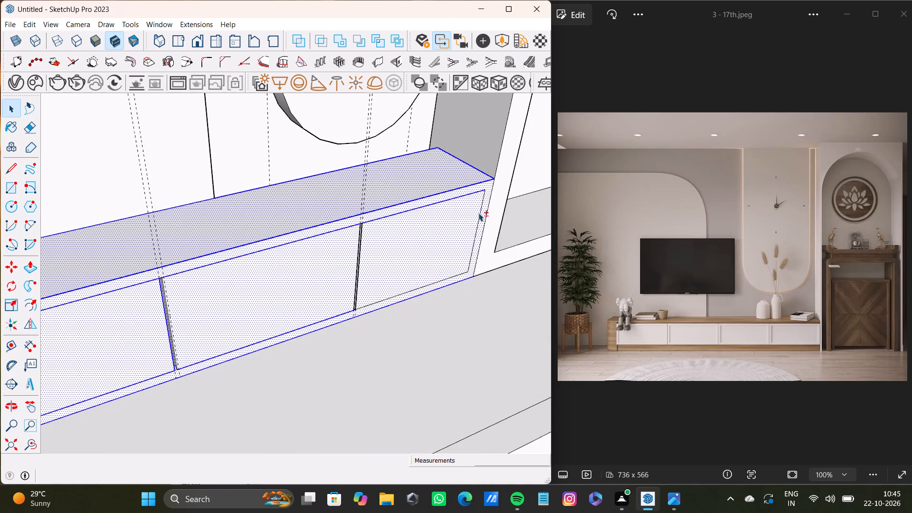
pyautogui.keyDown('shift'); pyautogui.click(477, 224); pyautogui.keyUp('shift')
pyautogui.keyDown('shift'); pyautogui.click(458, 274); pyautogui.keyUp('shift')
# Add the inner faces and vertical edges of the groove between the middle door and the door beside the arch to the selection.
pyautogui.keyDown('shift'); pyautogui.scroll(16, 357, 289); pyautogui.keyUp('shift')
pyautogui.keyDown('shift'); pyautogui.click(356, 302); pyautogui.keyUp('shift')
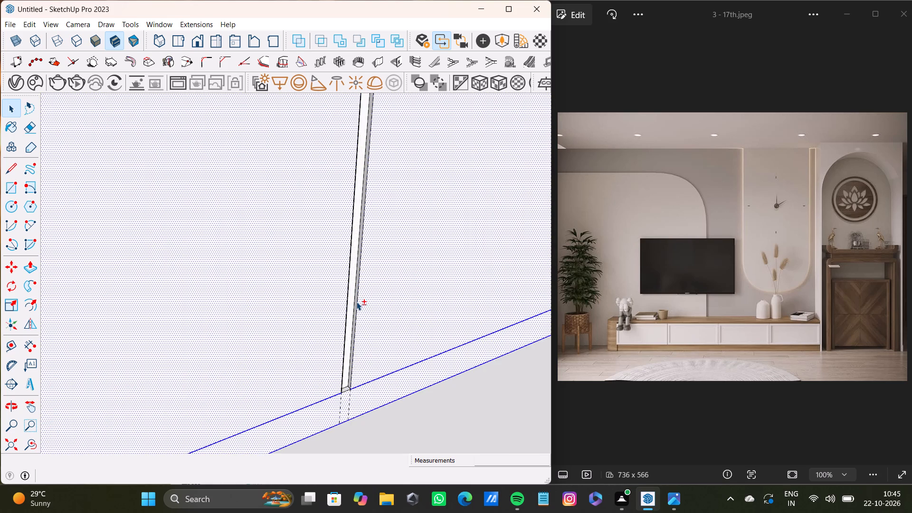
pyautogui.keyDown('shift'); pyautogui.click(355, 305); pyautogui.keyUp('shift')
pyautogui.keyDown('shift'); pyautogui.click(354, 305); pyautogui.keyUp('shift')
pyautogui.keyDown('shift'); pyautogui.scroll(7, 351, 305); pyautogui.keyUp('shift')
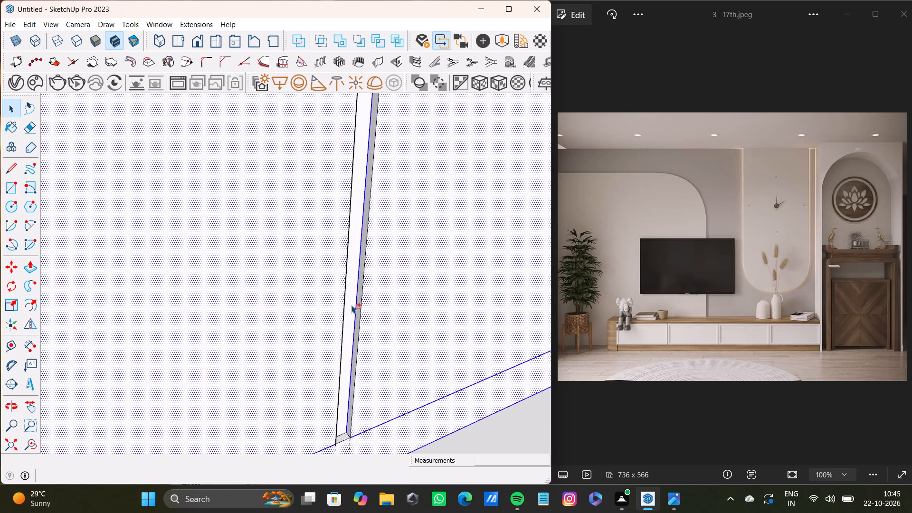
pyautogui.keyDown('shift'); pyautogui.scroll(1, 351, 305); pyautogui.keyUp('shift')
pyautogui.keyDown('shift'); pyautogui.click(363, 311); pyautogui.keyUp('shift')
pyautogui.keyDown('shift'); pyautogui.click(362, 317); pyautogui.keyUp('shift')
pyautogui.keyDown('shift'); pyautogui.click(351, 310); pyautogui.keyUp('shift')
pyautogui.keyDown('shift'); pyautogui.moveTo(345, 326); pyautogui.dragTo(277, 322, button='middle'); pyautogui.keyUp('shift')
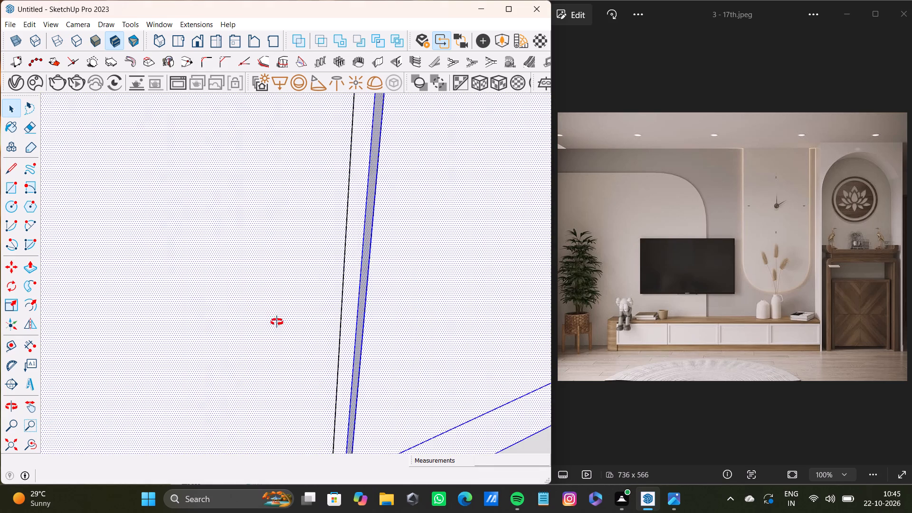
pyautogui.keyDown('shift'); pyautogui.moveTo(277, 322); pyautogui.dragTo(190, 299, button='middle'); pyautogui.keyUp('shift')
pyautogui.scroll(3, 263, 301)
pyautogui.moveTo(315, 316); pyautogui.dragTo(268, 321, button='middle')
pyautogui.scroll(7, 304, 320)
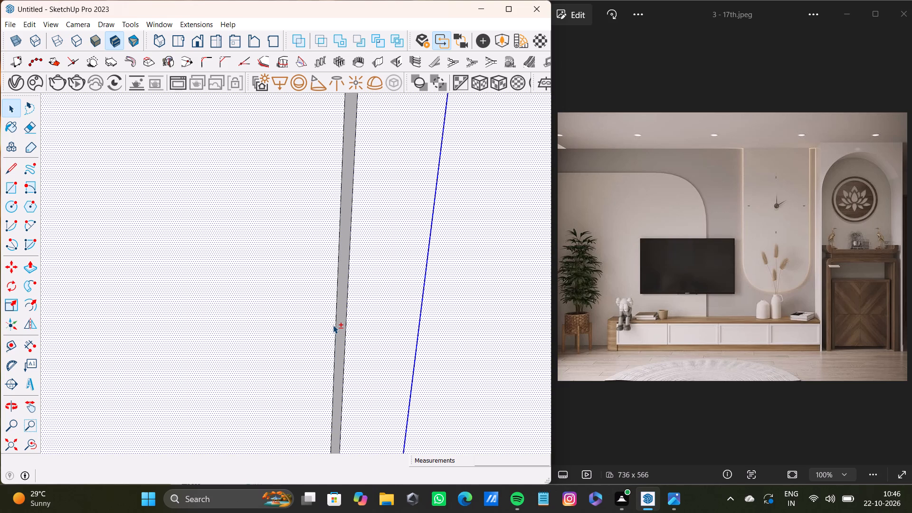
pyautogui.moveTo(363, 380); pyautogui.dragTo(282, 388, button='middle')
pyautogui.moveTo(282, 388); pyautogui.dragTo(246, 394, button='middle')
pyautogui.keyDown('shift'); pyautogui.scroll(6, 350, 370); pyautogui.keyUp('shift')
pyautogui.keyDown('shift'); pyautogui.click(327, 370); pyautogui.keyUp('shift')
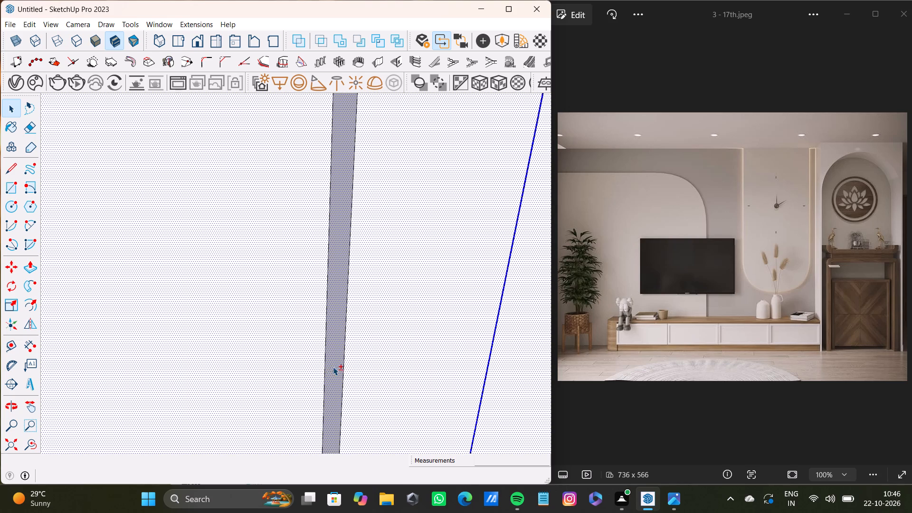
pyautogui.keyDown('shift'); pyautogui.click(343, 368); pyautogui.keyUp('shift')
pyautogui.keyDown('shift'); pyautogui.click(323, 375); pyautogui.keyUp('shift')
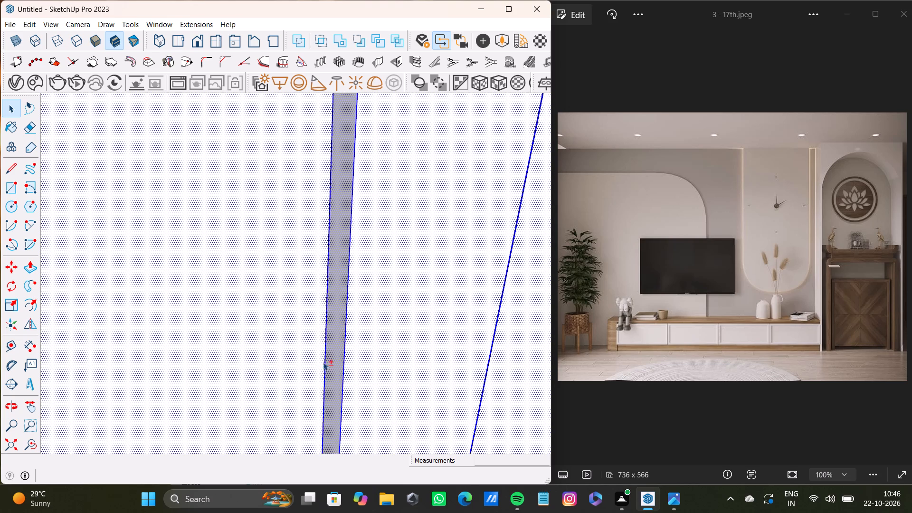
# Add the bottom face of that same groove and its short edges to the selection.
pyautogui.keyDown('shift'); pyautogui.scroll(-18, 285, 336); pyautogui.keyUp('shift')
pyautogui.keyDown('shift'); pyautogui.middleClick(242, 321); pyautogui.keyUp('shift')
pyautogui.keyDown('shift'); pyautogui.scroll(-9, 242, 321); pyautogui.keyUp('shift')
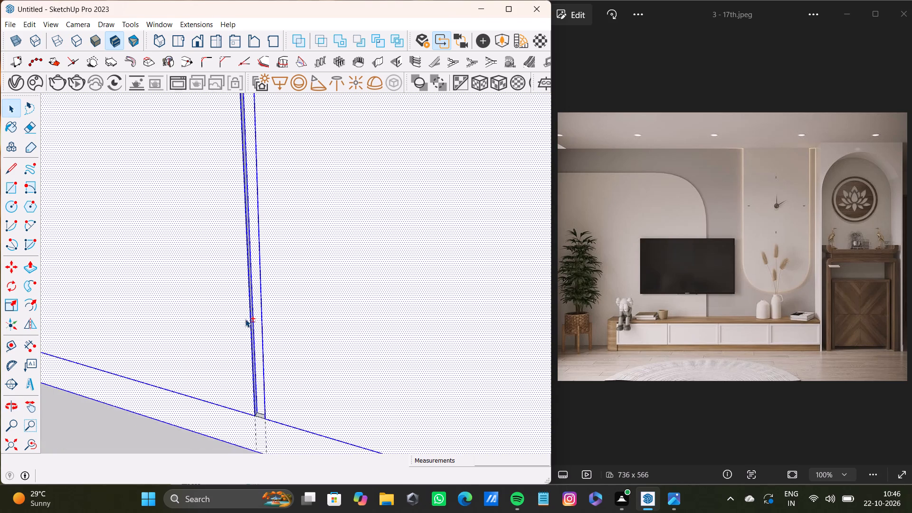
pyautogui.keyDown('shift'); pyautogui.scroll(-3, 245, 319); pyautogui.keyUp('shift')
pyautogui.keyDown('shift'); pyautogui.moveTo(244, 325); pyautogui.dragTo(301, 307, button='middle'); pyautogui.keyUp('shift')
pyautogui.keyDown('shift'); pyautogui.scroll(20, 286, 396); pyautogui.keyUp('shift')
pyautogui.keyDown('shift'); pyautogui.scroll(1, 286, 396); pyautogui.keyUp('shift')
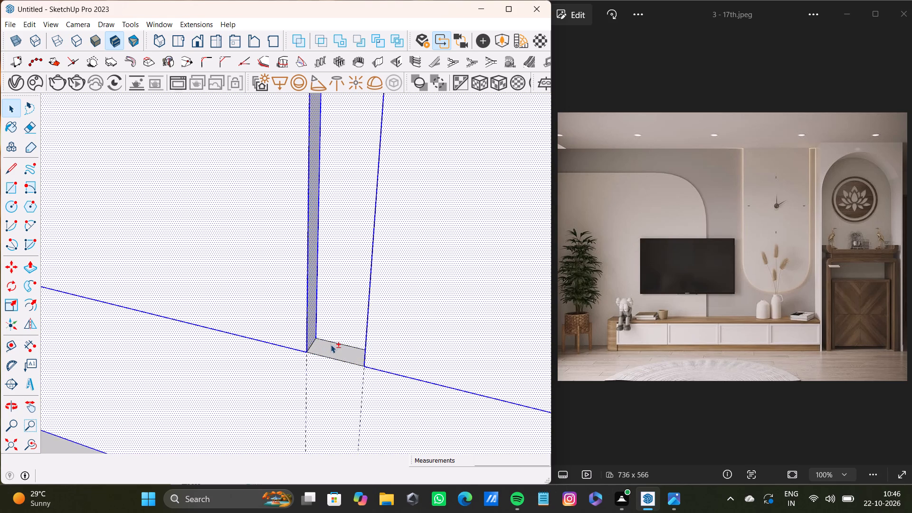
pyautogui.keyDown('shift'); pyautogui.scroll(3, 331, 344); pyautogui.keyUp('shift')
pyautogui.keyDown('shift'); pyautogui.click(336, 341); pyautogui.keyUp('shift')
pyautogui.keyDown('shift'); pyautogui.click(336, 351); pyautogui.keyUp('shift')
pyautogui.keyDown('shift'); pyautogui.click(324, 367); pyautogui.keyUp('shift')
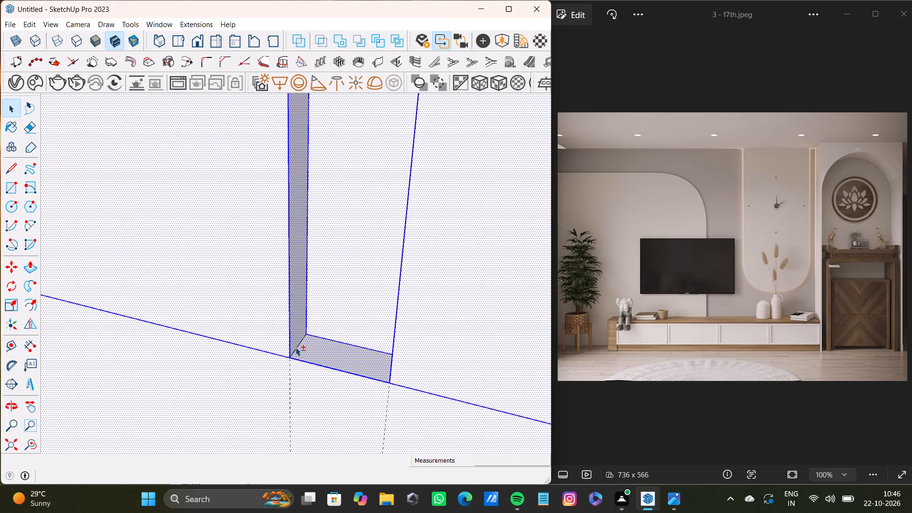
pyautogui.keyDown('shift'); pyautogui.click(298, 346); pyautogui.keyUp('shift')
pyautogui.keyDown('shift'); pyautogui.moveTo(298, 352); pyautogui.dragTo(432, 380, button='middle'); pyautogui.keyUp('shift')
pyautogui.keyDown('shift'); pyautogui.scroll(6, 411, 346); pyautogui.keyUp('shift')
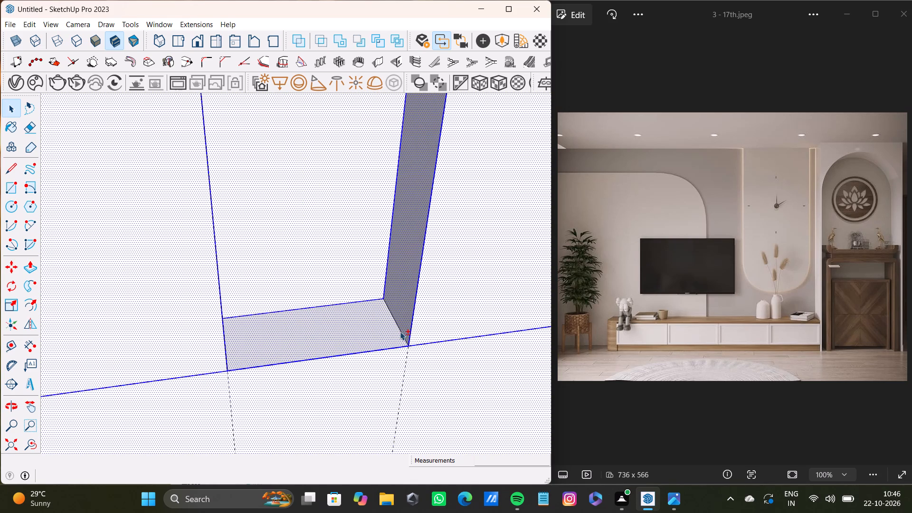
pyautogui.keyDown('shift'); pyautogui.click(402, 331); pyautogui.keyUp('shift')
# Add the inner faces and vertical edges of the groove between the rounded-end door and the middle door to the selection.
pyautogui.keyDown('shift'); pyautogui.scroll(-20, 385, 331); pyautogui.keyUp('shift')
pyautogui.keyDown('shift'); pyautogui.scroll(-8, 385, 331); pyautogui.keyUp('shift')
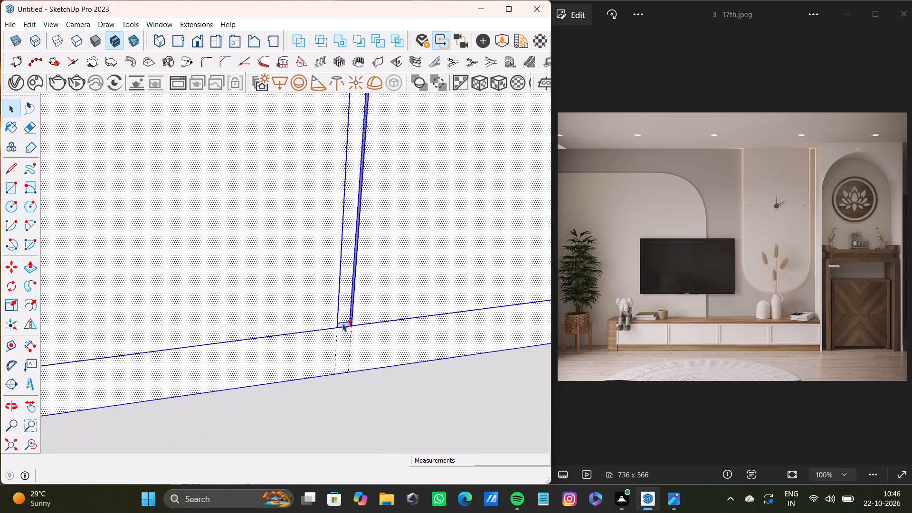
pyautogui.keyDown('shift'); pyautogui.scroll(-2, 342, 323); pyautogui.keyUp('shift')
pyautogui.keyDown('shift'); pyautogui.moveTo(341, 324); pyautogui.dragTo(445, 320, button='middle'); pyautogui.keyUp('shift')
pyautogui.keyDown('shift'); pyautogui.scroll(-17, 354, 345); pyautogui.keyUp('shift')
pyautogui.keyDown('shift'); pyautogui.moveTo(311, 322); pyautogui.dragTo(426, 310, button='middle'); pyautogui.keyUp('shift')
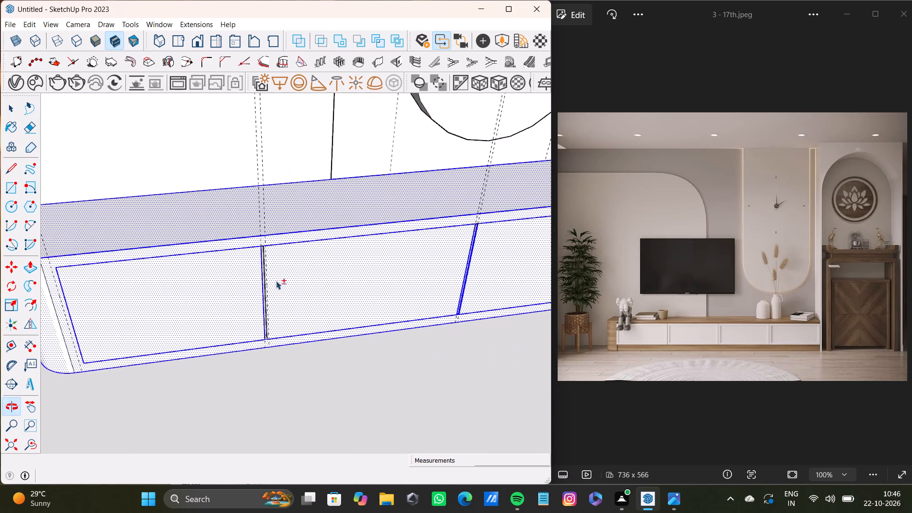
pyautogui.keyDown('shift'); pyautogui.scroll(18, 276, 281); pyautogui.keyUp('shift')
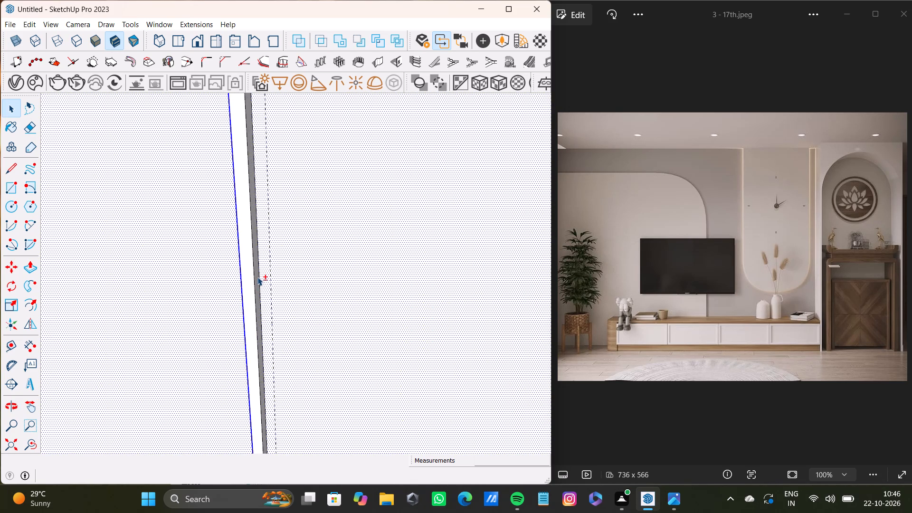
pyautogui.moveTo(257, 277); pyautogui.dragTo(298, 285, button='middle')
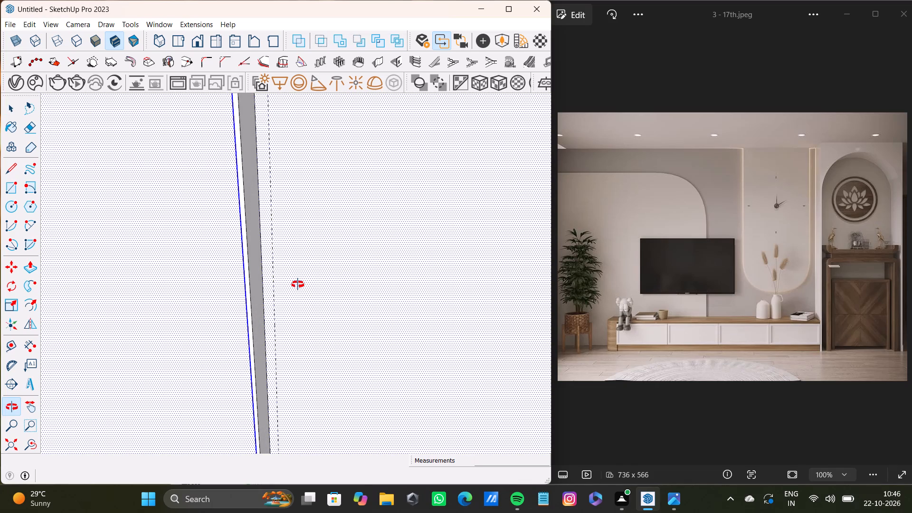
pyautogui.moveTo(298, 285); pyautogui.dragTo(302, 285, button='middle')
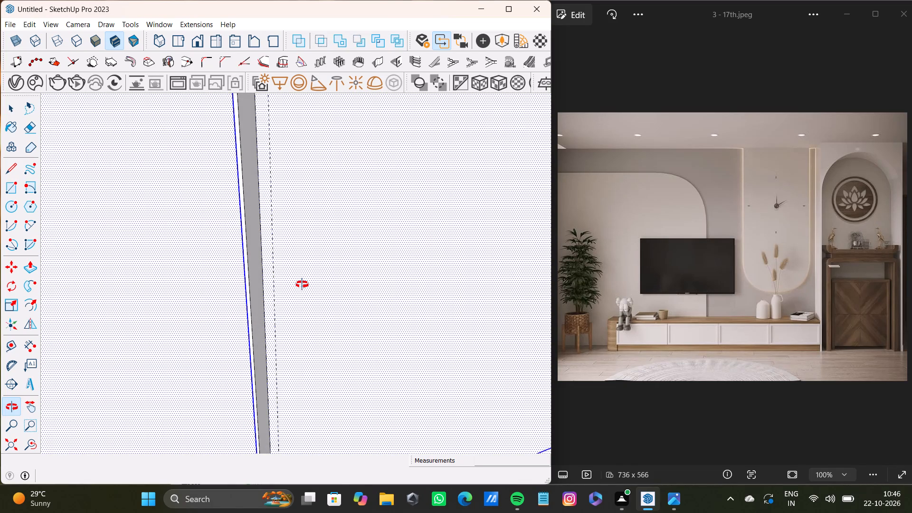
pyautogui.moveTo(302, 285); pyautogui.dragTo(304, 284, button='middle')
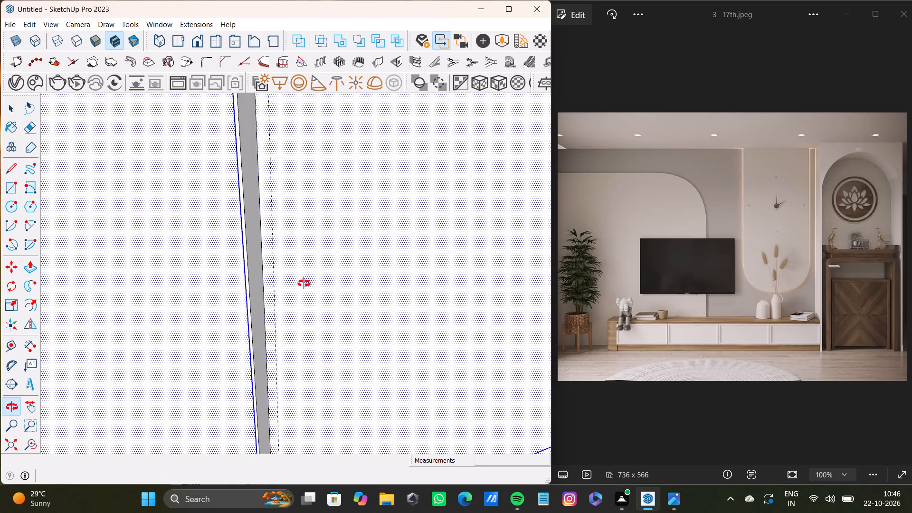
pyautogui.moveTo(304, 284); pyautogui.dragTo(305, 283, button='middle')
pyautogui.scroll(7, 294, 289)
pyautogui.keyDown('shift'); pyautogui.click(241, 313); pyautogui.keyUp('shift')
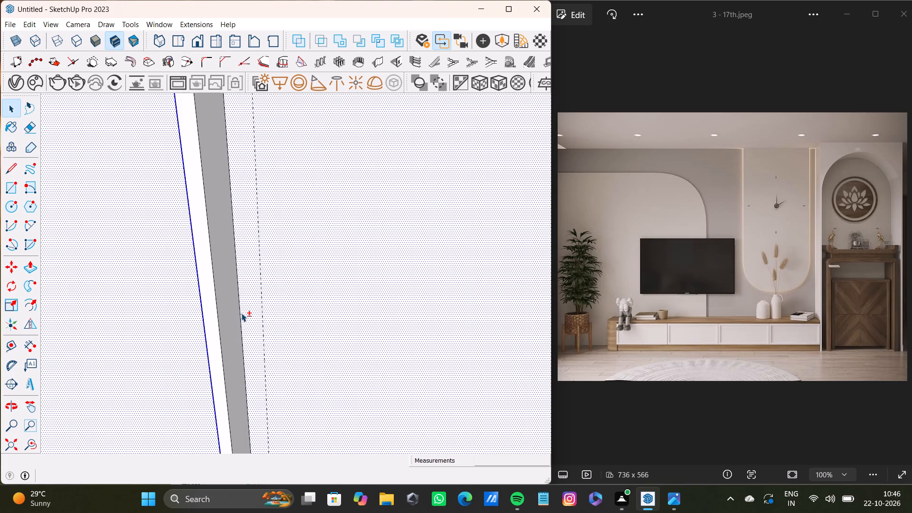
pyautogui.keyDown('shift'); pyautogui.click(217, 312); pyautogui.keyUp('shift')
pyautogui.keyDown('shift'); pyautogui.click(228, 314); pyautogui.keyUp('shift')
pyautogui.keyDown('shift'); pyautogui.click(210, 314); pyautogui.keyUp('shift')
pyautogui.keyDown('shift'); pyautogui.scroll(-4, 219, 317); pyautogui.keyUp('shift')
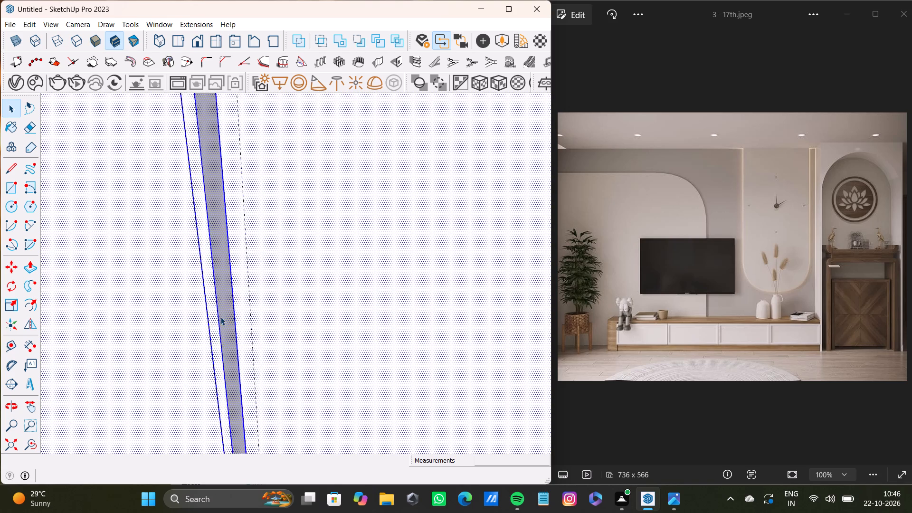
pyautogui.moveTo(227, 317); pyautogui.dragTo(91, 319, button='middle')
pyautogui.scroll(-9, 102, 317)
pyautogui.keyDown('shift'); pyautogui.moveTo(134, 329); pyautogui.dragTo(169, 313, button='middle'); pyautogui.keyUp('shift')
pyautogui.keyDown('shift'); pyautogui.scroll(7, 172, 307); pyautogui.keyUp('shift')
pyautogui.keyDown('shift'); pyautogui.click(192, 301); pyautogui.keyUp('shift')
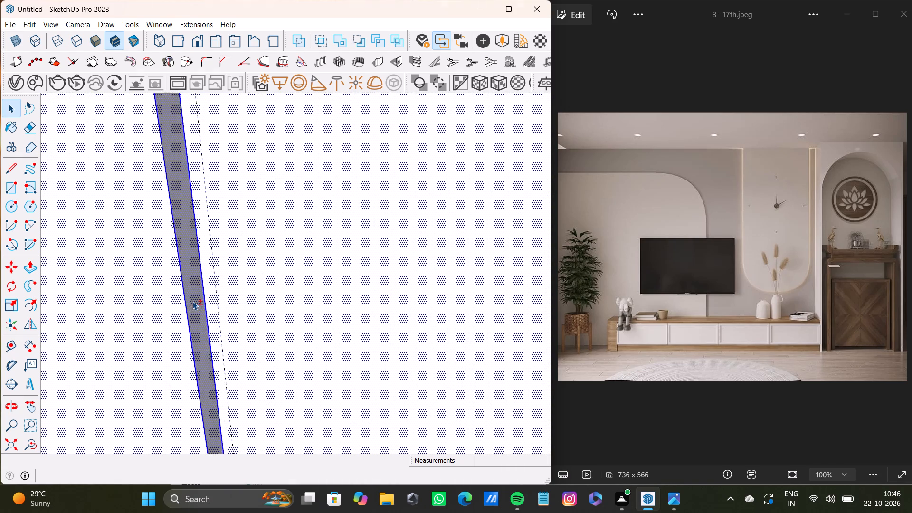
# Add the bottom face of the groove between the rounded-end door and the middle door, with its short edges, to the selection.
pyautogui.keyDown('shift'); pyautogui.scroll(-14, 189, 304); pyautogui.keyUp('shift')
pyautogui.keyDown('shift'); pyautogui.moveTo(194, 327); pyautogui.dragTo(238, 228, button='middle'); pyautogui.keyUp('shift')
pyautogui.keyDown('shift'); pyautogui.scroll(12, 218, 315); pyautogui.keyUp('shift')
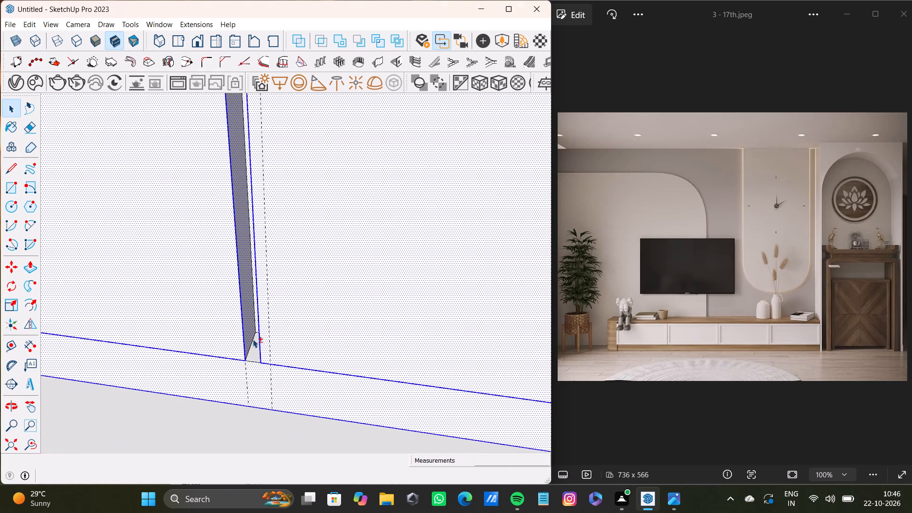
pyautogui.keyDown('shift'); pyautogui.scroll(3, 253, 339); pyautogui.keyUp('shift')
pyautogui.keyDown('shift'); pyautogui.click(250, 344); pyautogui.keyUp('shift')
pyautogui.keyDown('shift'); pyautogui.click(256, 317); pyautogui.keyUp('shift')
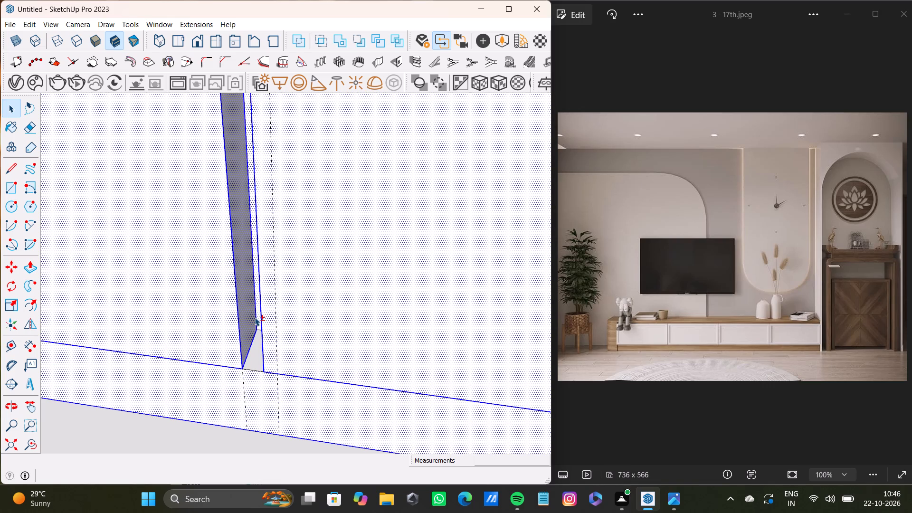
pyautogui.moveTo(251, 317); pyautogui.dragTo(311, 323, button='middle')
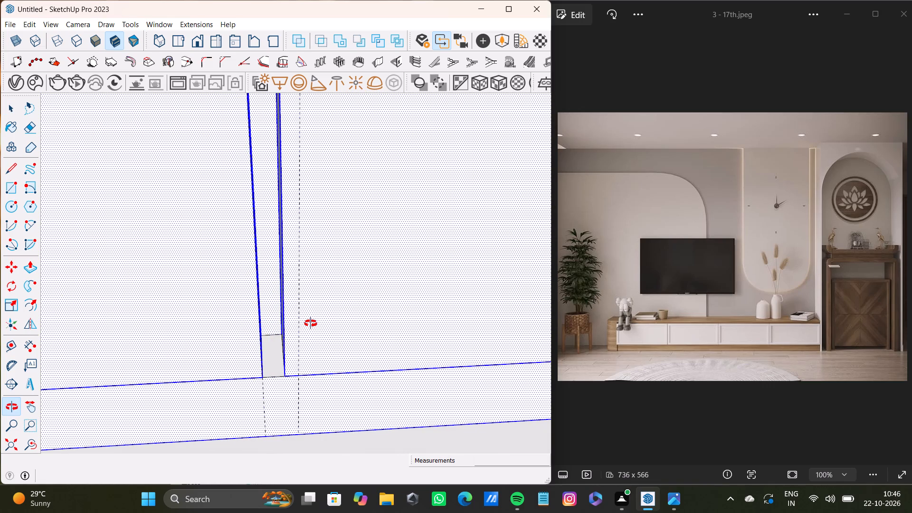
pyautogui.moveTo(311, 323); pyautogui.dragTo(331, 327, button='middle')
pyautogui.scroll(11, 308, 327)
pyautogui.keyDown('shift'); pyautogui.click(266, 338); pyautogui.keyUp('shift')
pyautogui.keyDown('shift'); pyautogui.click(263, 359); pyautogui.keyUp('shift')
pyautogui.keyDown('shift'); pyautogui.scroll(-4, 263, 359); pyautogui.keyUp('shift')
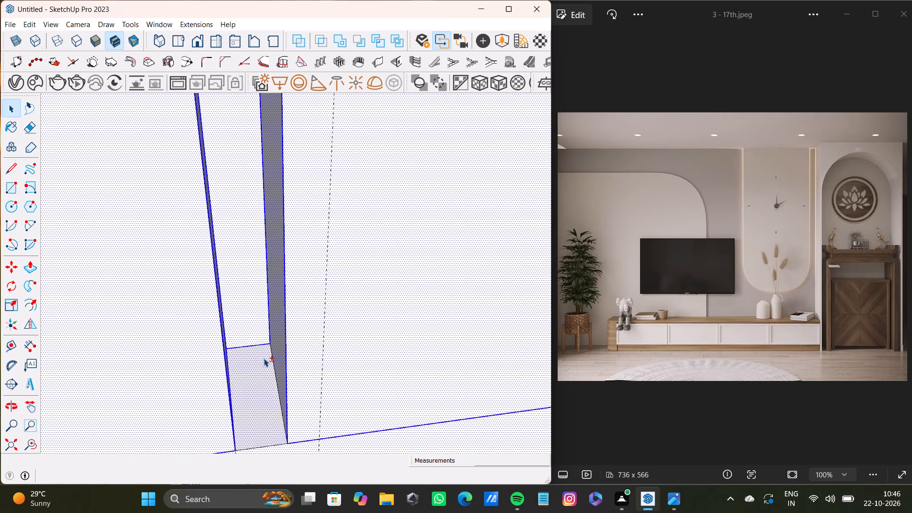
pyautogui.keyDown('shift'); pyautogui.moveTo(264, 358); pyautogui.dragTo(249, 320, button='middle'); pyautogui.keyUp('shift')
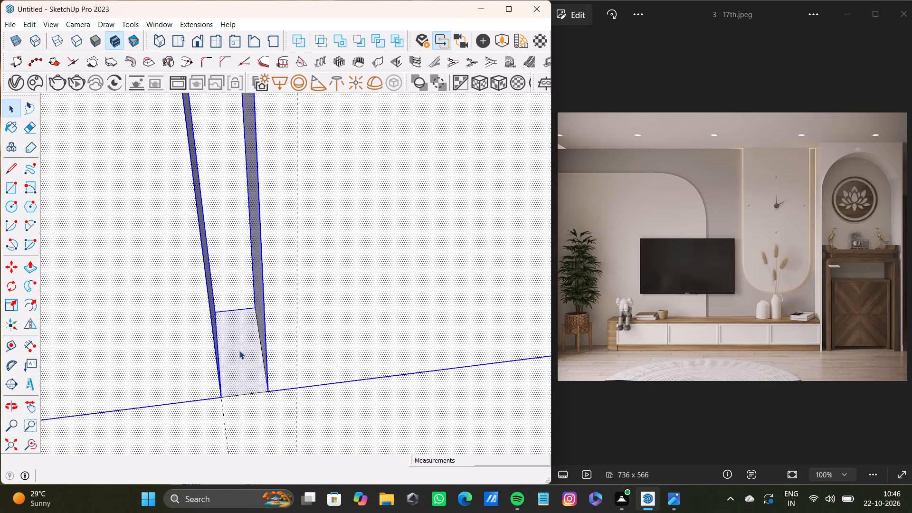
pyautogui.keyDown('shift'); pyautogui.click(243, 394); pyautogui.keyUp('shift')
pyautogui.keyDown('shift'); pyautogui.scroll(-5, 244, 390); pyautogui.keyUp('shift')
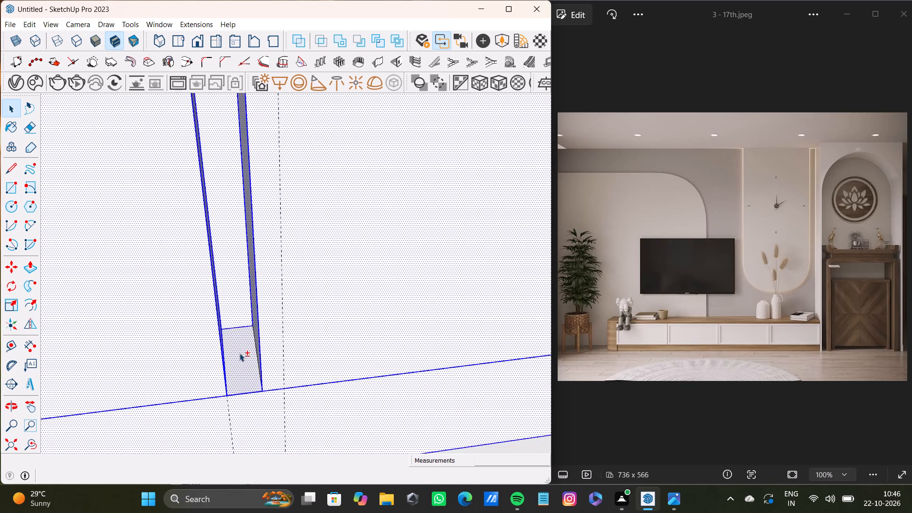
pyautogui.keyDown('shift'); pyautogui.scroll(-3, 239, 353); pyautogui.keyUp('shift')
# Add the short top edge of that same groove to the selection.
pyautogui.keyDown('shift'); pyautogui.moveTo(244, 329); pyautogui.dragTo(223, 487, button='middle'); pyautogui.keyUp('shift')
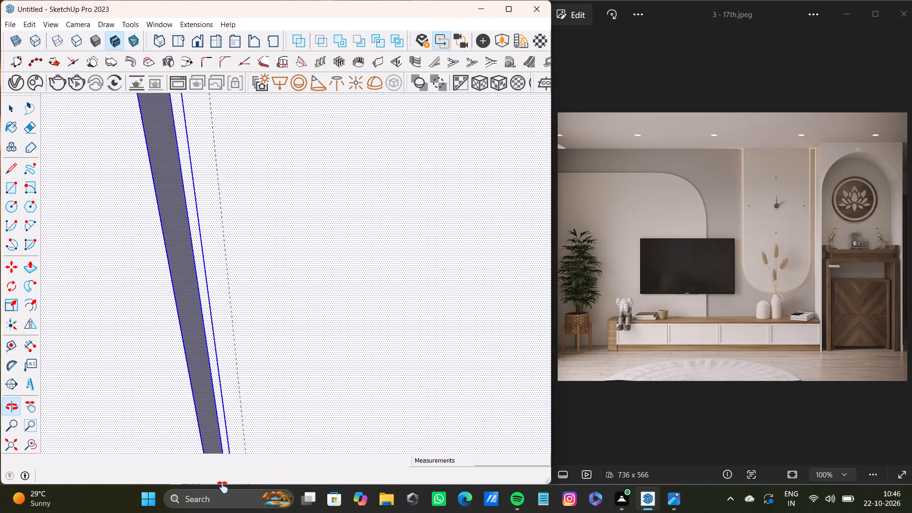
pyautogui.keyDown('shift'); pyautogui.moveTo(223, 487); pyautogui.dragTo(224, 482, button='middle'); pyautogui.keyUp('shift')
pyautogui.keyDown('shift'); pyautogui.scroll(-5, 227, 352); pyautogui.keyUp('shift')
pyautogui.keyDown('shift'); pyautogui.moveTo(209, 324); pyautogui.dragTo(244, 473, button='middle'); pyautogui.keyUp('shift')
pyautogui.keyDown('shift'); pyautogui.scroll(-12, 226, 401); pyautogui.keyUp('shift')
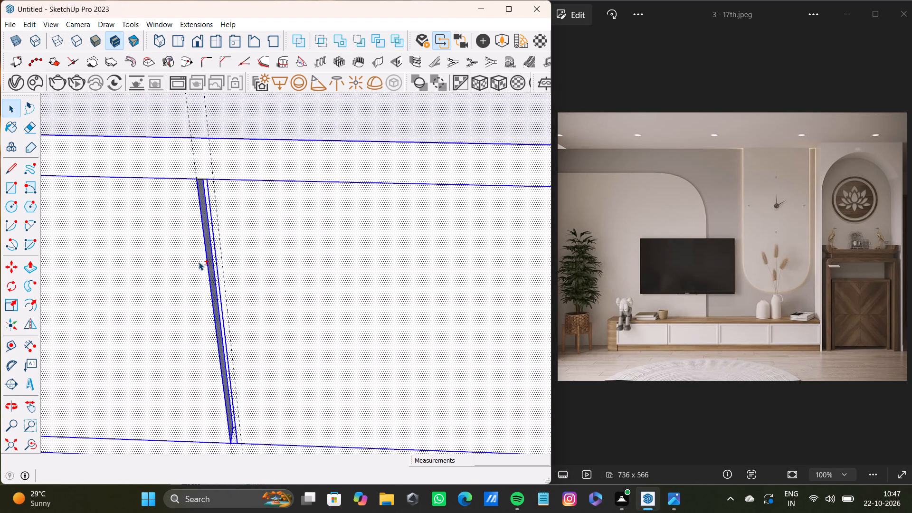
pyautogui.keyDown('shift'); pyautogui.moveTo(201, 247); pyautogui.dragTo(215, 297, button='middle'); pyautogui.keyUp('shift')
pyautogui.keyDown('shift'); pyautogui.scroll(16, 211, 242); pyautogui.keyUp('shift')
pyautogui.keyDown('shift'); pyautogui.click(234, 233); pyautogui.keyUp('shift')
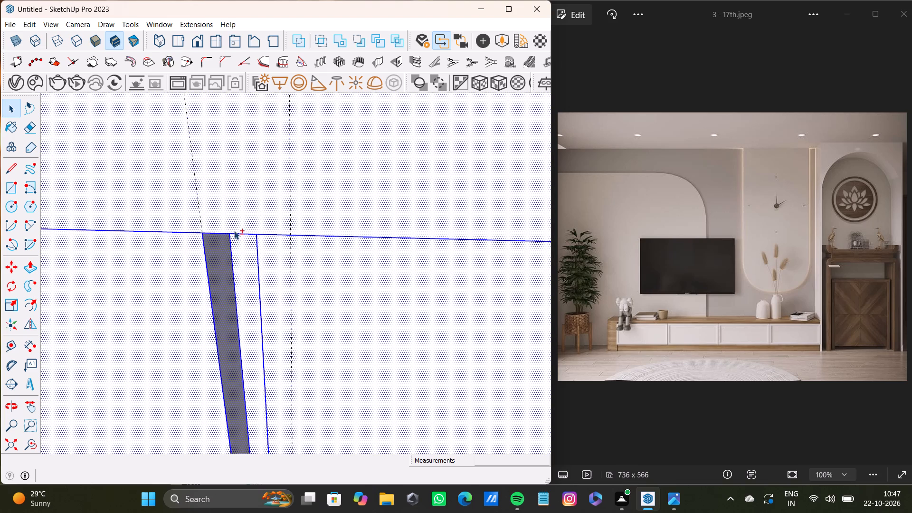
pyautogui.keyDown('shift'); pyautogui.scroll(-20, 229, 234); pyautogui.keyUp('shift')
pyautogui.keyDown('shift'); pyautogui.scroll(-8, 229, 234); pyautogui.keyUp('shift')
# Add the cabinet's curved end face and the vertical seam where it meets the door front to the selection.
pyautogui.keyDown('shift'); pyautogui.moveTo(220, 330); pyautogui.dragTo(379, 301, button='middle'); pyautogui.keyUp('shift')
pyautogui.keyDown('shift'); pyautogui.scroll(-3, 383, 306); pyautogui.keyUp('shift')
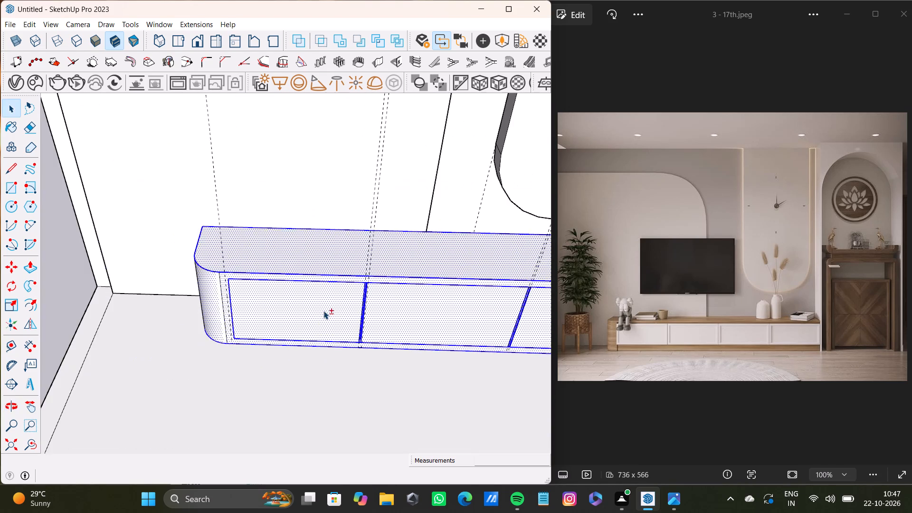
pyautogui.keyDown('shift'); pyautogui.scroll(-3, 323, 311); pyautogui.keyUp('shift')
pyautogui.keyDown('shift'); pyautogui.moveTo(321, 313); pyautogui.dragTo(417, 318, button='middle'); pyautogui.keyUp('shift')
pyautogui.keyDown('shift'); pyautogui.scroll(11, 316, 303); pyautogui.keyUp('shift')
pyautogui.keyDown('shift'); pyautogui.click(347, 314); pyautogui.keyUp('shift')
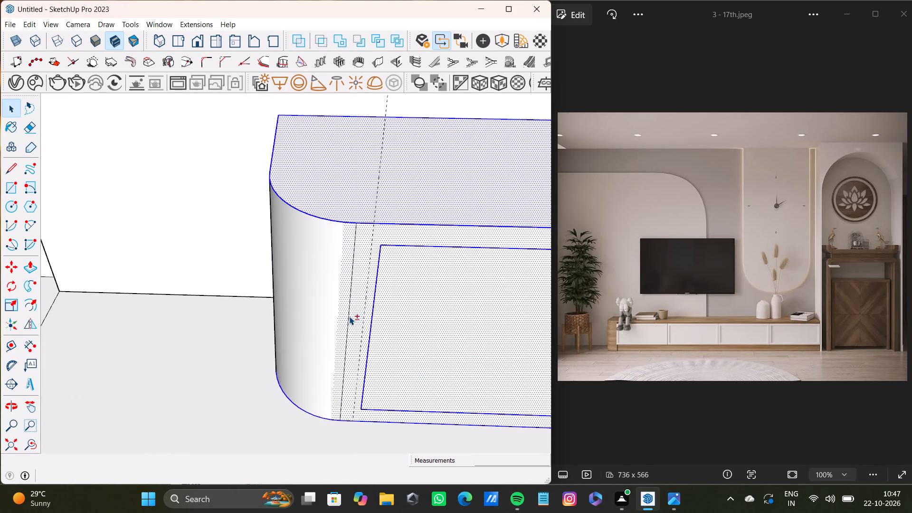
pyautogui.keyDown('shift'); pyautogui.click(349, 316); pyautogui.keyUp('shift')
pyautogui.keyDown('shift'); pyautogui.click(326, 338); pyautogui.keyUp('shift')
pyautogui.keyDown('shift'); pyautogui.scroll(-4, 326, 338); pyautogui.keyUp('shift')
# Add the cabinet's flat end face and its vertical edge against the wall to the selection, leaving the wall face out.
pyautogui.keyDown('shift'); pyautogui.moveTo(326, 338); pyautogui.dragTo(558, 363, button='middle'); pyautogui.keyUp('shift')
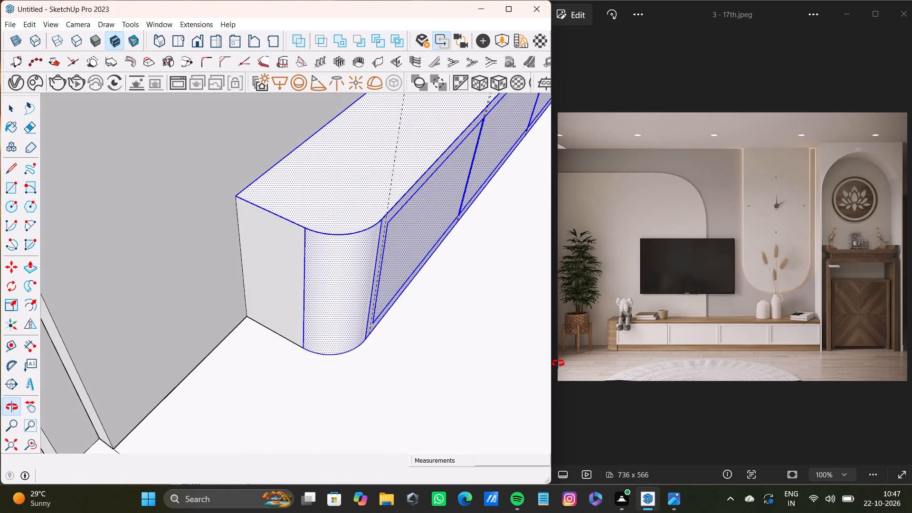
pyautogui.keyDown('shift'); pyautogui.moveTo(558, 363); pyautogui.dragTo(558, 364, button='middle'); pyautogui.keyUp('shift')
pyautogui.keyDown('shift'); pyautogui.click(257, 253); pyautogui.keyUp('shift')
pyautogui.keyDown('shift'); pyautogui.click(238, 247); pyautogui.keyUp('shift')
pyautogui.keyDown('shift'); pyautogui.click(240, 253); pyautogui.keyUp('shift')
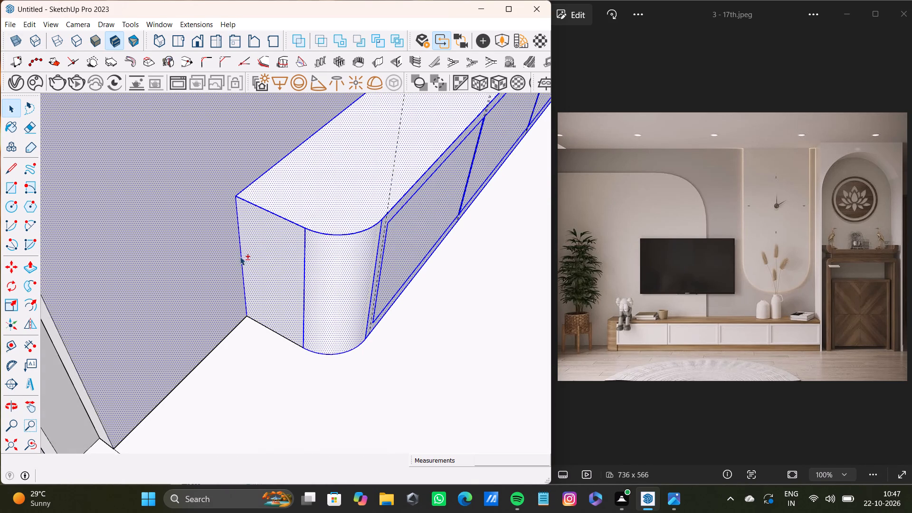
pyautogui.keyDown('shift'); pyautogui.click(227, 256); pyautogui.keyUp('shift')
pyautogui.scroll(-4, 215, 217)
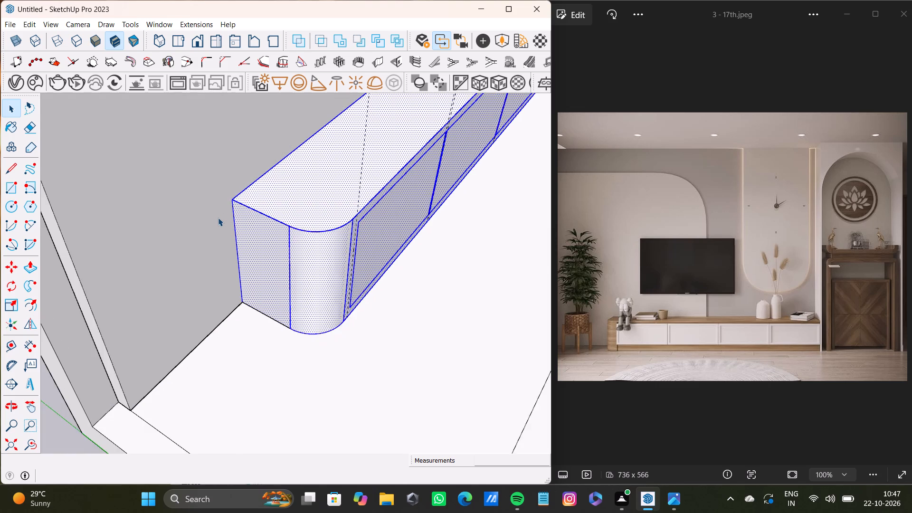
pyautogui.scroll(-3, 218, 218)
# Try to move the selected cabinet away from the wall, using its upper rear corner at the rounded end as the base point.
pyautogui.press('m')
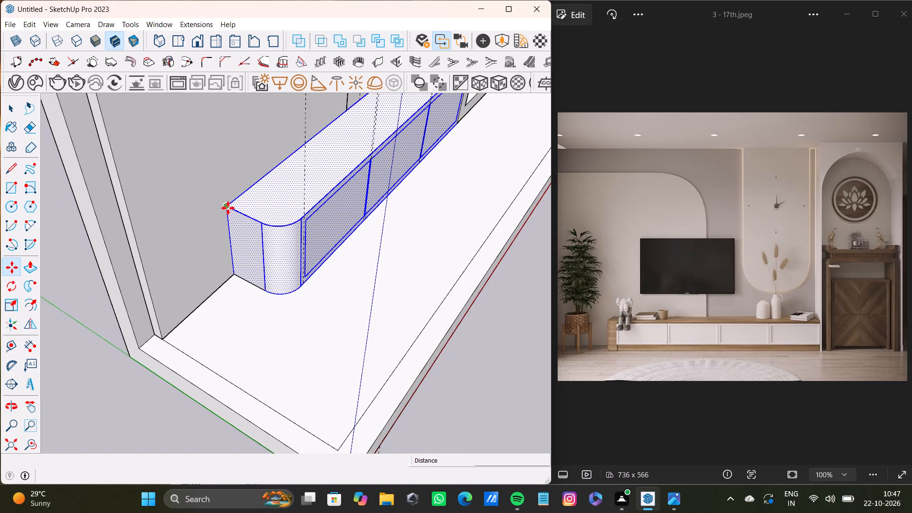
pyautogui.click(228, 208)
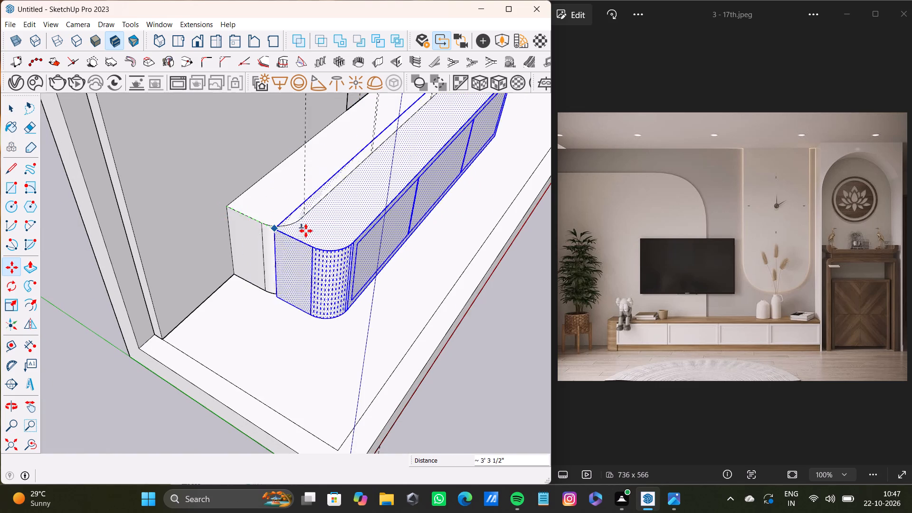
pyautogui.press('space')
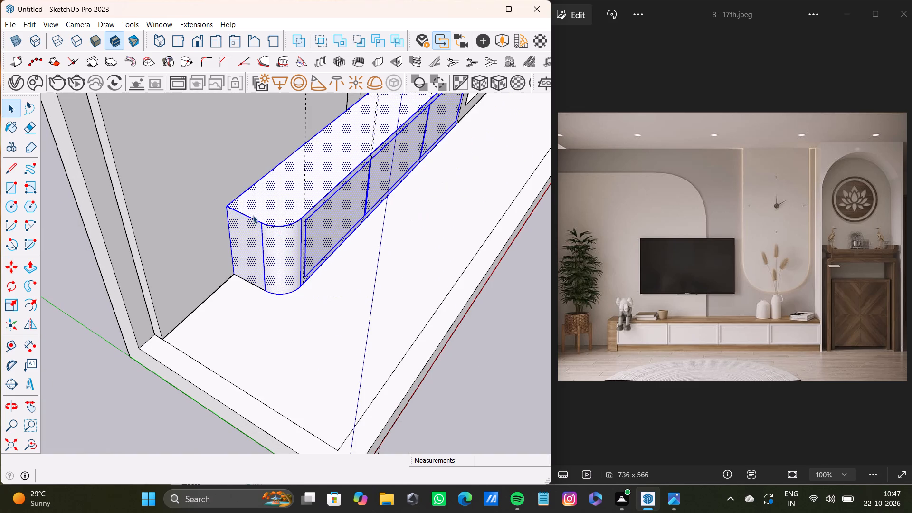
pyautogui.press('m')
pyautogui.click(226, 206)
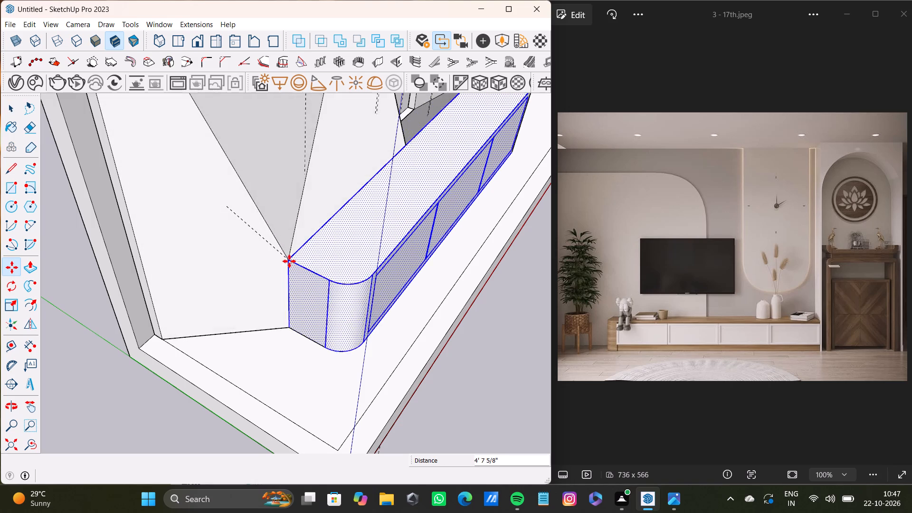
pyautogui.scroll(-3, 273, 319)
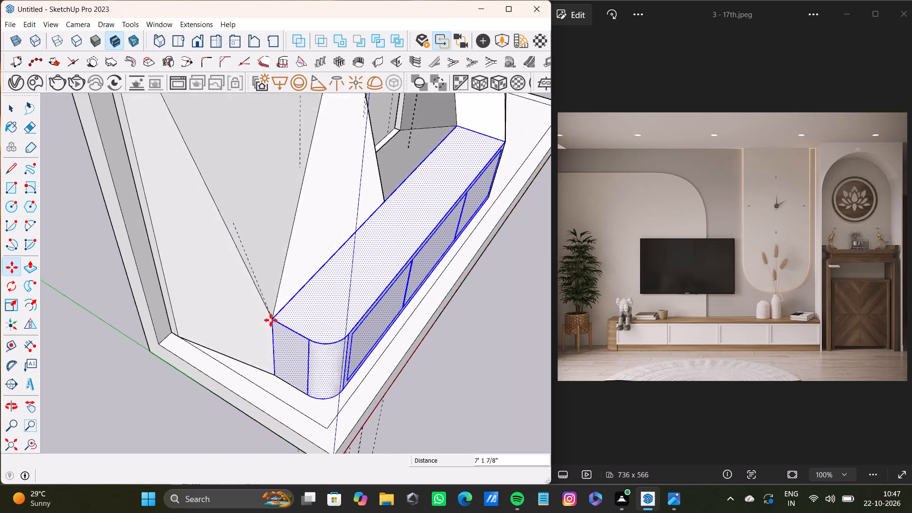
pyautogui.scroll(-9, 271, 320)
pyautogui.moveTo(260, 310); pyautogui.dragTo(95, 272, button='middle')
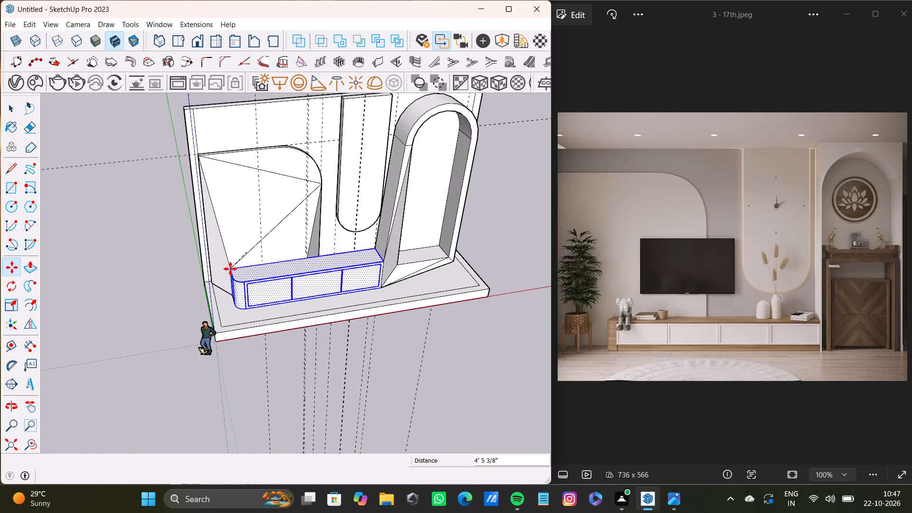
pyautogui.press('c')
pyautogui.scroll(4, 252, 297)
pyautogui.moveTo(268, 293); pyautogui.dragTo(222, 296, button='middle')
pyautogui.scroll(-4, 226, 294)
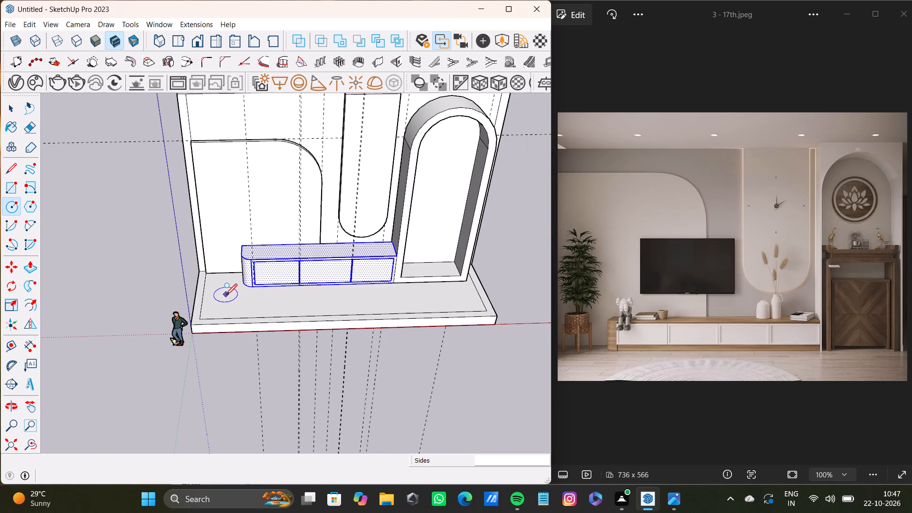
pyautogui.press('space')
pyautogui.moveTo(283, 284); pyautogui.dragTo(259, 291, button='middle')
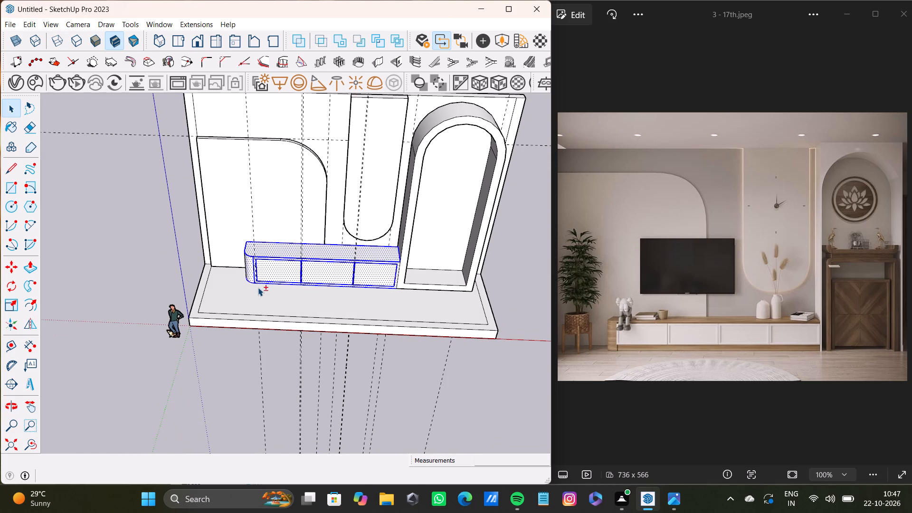
# Undo the latest cabinet edits, back past the groove between the middle door and the door beside the arch, and clear the selection.
pyautogui.hotkey('ctrl', 'z')
pyautogui.hotkey('ctrl', 'z')
pyautogui.hotkey('ctrl', 'z')
pyautogui.hotkey('ctrl', 'z')
pyautogui.hotkey('ctrl', 'z')
pyautogui.scroll(-5, 254, 267)
pyautogui.moveTo(253, 264); pyautogui.dragTo(253, 269, button='middle')
pyautogui.click(252, 94)
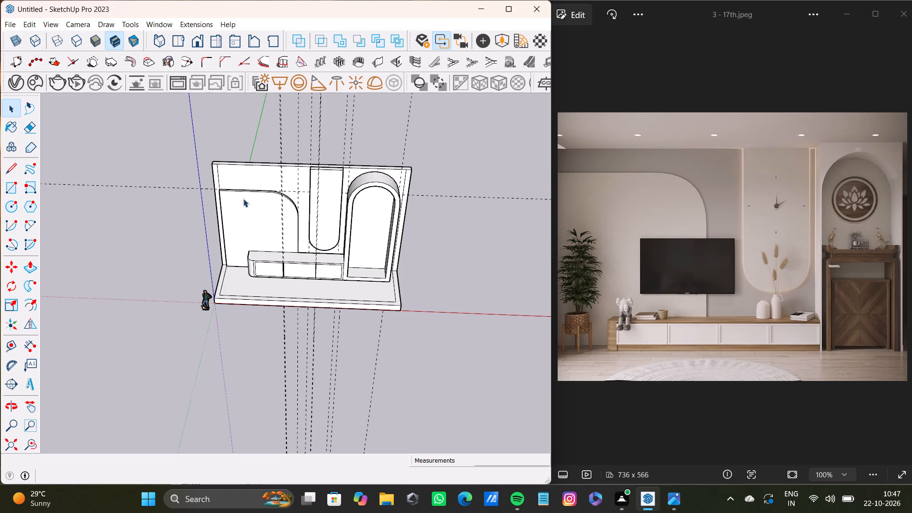
# Undo the rest of the low cabinet, including its doors, rounded end and box, back to the bare floor.
pyautogui.scroll(8, 261, 247)
pyautogui.moveTo(272, 237); pyautogui.dragTo(202, 253, button='middle')
pyautogui.scroll(4, 275, 275)
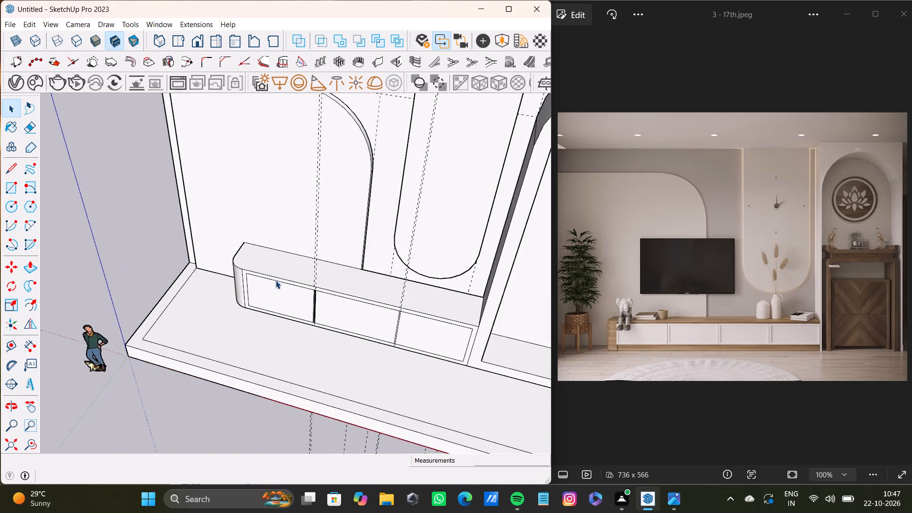
pyautogui.scroll(3, 275, 280)
pyautogui.moveTo(275, 281); pyautogui.dragTo(326, 290, button='middle')
pyautogui.hotkey('ctrl', 'z')
pyautogui.hotkey('ctrl', 'z')
pyautogui.hotkey('ctrl', 'z')
pyautogui.hotkey('ctrl', 'z')
pyautogui.hotkey('ctrl', 'z')
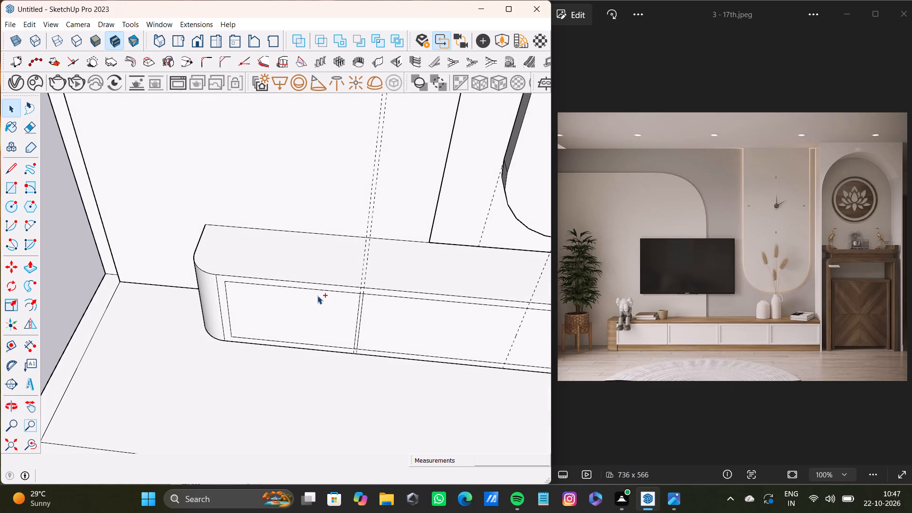
pyautogui.hotkey('ctrl', 'z')
pyautogui.hotkey('ctrl', 'z')
pyautogui.hotkey('ctrl', 'z')
pyautogui.hotkey('ctrl', 'z')
pyautogui.hotkey('ctrl', 'z')
pyautogui.hotkey('ctrl', 'z')
pyautogui.hotkey('ctrl', 'z')
pyautogui.hotkey('ctrl', 'z')
pyautogui.hotkey('ctrl', 'z')
pyautogui.hotkey('ctrl', 'z')
pyautogui.hotkey('ctrl', 'z')
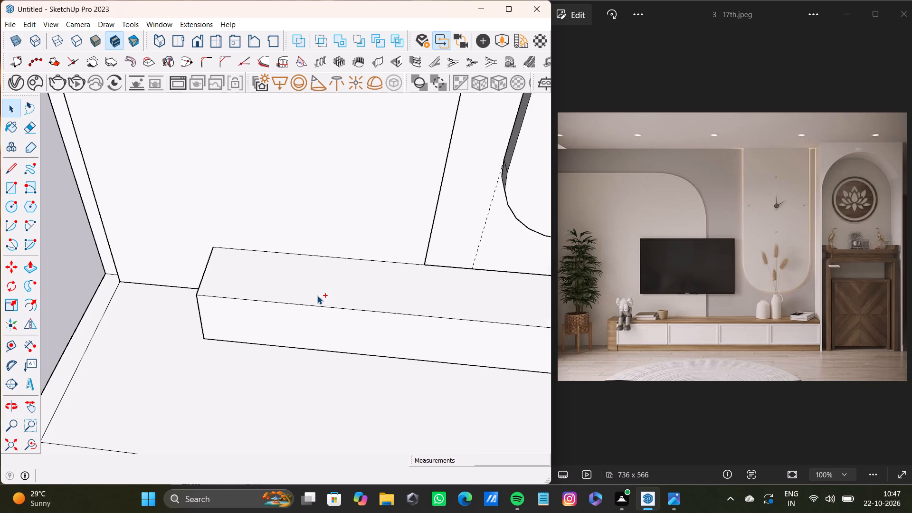
pyautogui.hotkey('ctrl', 'z')
pyautogui.hotkey('ctrl', 'z')
pyautogui.hotkey('ctrl', 'z')
pyautogui.hotkey('ctrl', 'z')
pyautogui.hotkey('ctrl', 'z')
pyautogui.hotkey('ctrl', 'z')
pyautogui.hotkey('ctrl', 'z')
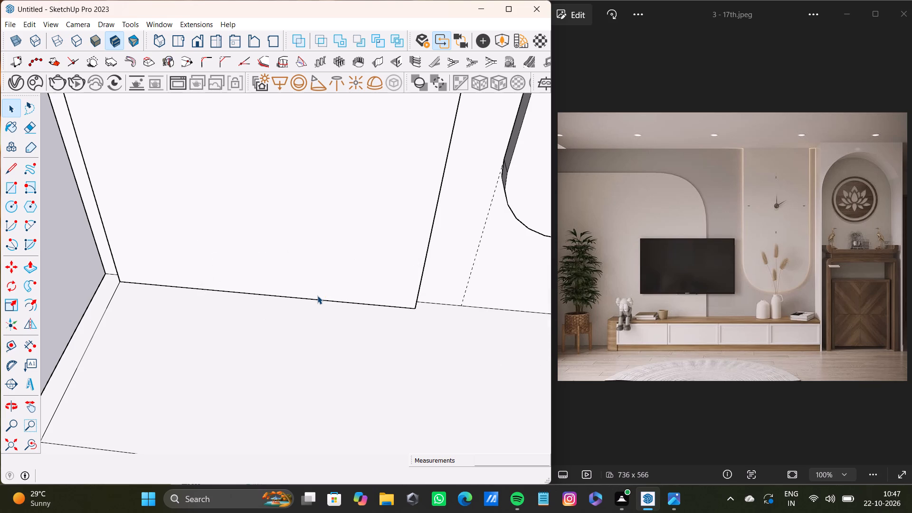
# Select the front top edge, curved corner edge and straight vertical edge below the curve on the rounded-corner wall panel.
pyautogui.scroll(-11, 316, 297)
pyautogui.moveTo(290, 281); pyautogui.dragTo(400, 314, button='middle')
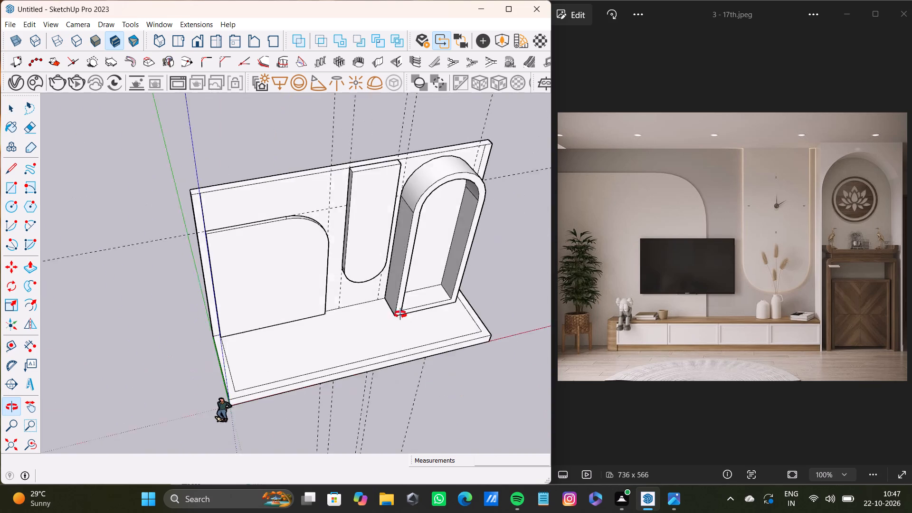
pyautogui.moveTo(400, 314); pyautogui.dragTo(247, 317, button='middle')
pyautogui.scroll(-1, 245, 322)
pyautogui.scroll(12, 283, 266)
pyautogui.keyDown('shift'); pyautogui.click(345, 173); pyautogui.keyUp('shift')
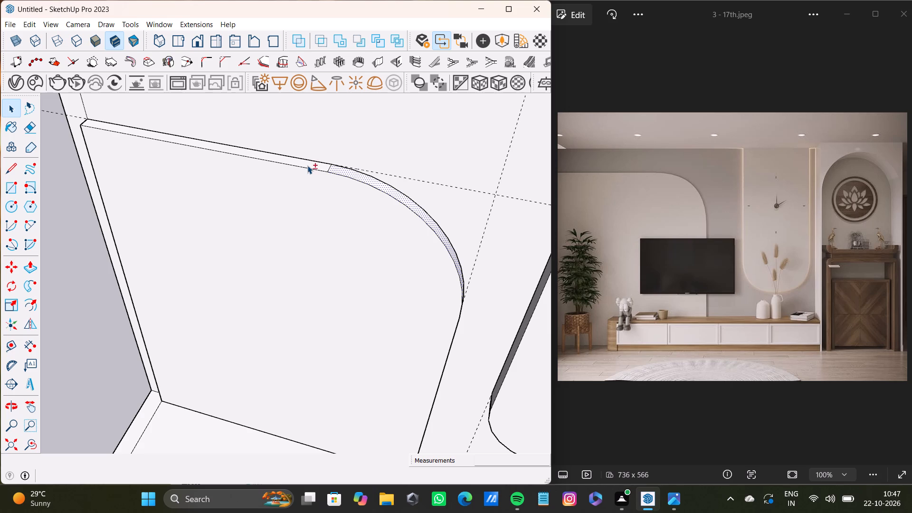
pyautogui.click(310, 168)
pyautogui.keyDown('shift'); pyautogui.click(335, 172); pyautogui.keyUp('shift')
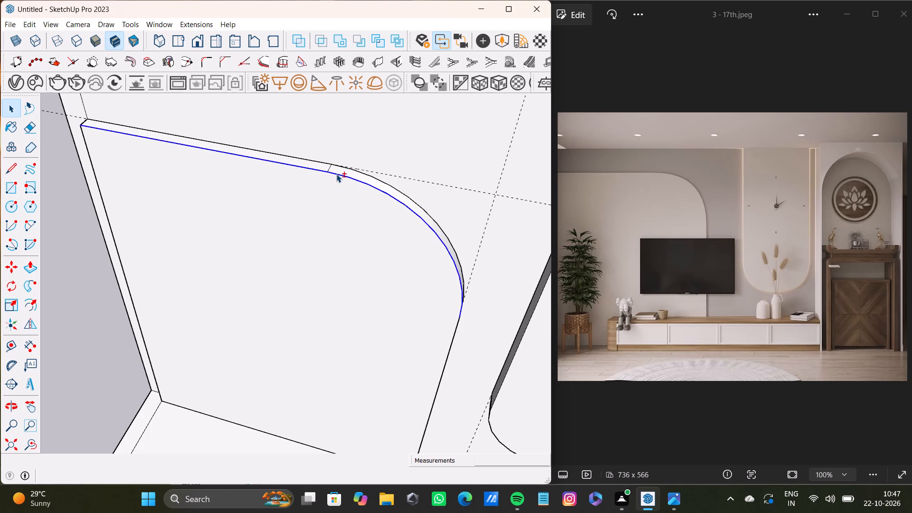
pyautogui.keyDown('shift'); pyautogui.scroll(1, 411, 319); pyautogui.keyUp('shift')
pyautogui.keyDown('shift'); pyautogui.moveTo(409, 315); pyautogui.dragTo(225, 231, button='middle'); pyautogui.keyUp('shift')
pyautogui.keyDown('shift'); pyautogui.scroll(3, 281, 263); pyautogui.keyUp('shift')
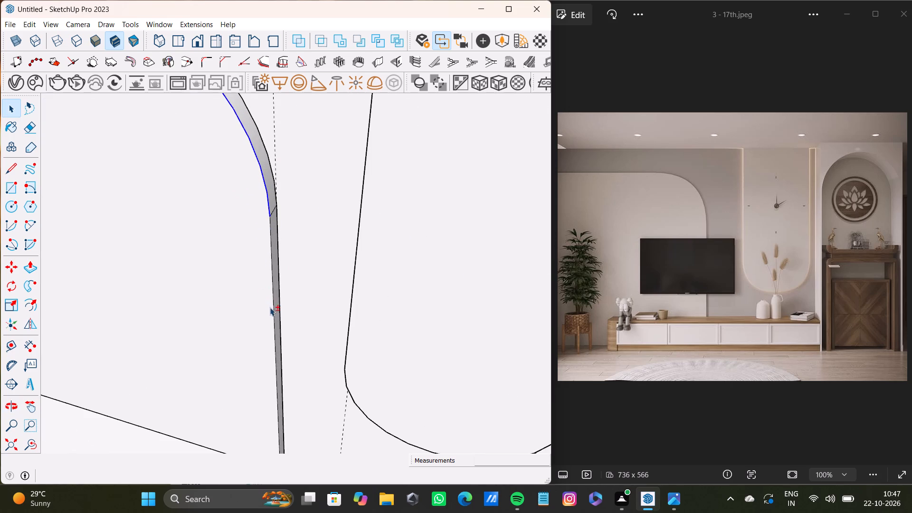
pyautogui.keyDown('shift'); pyautogui.click(273, 313); pyautogui.keyUp('shift')
# Add the panel's front bottom edge and the vertical front edge at its square-cornered end to the selection.
pyautogui.keyDown('shift'); pyautogui.scroll(-4, 271, 319); pyautogui.keyUp('shift')
pyautogui.keyDown('shift'); pyautogui.moveTo(272, 327); pyautogui.dragTo(310, 186, button='middle'); pyautogui.keyUp('shift')
pyautogui.keyDown('shift'); pyautogui.scroll(8, 319, 305); pyautogui.keyUp('shift')
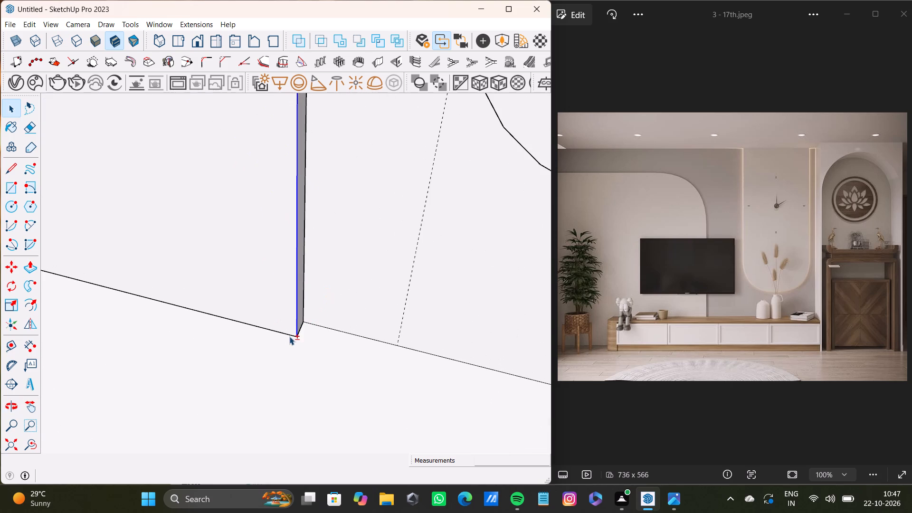
pyautogui.keyDown('shift'); pyautogui.click(293, 335); pyautogui.keyUp('shift')
pyautogui.keyDown('shift'); pyautogui.scroll(-6, 266, 329); pyautogui.keyUp('shift')
pyautogui.keyDown('shift'); pyautogui.moveTo(170, 275); pyautogui.dragTo(416, 292, button='middle'); pyautogui.keyUp('shift')
pyautogui.keyDown('shift'); pyautogui.scroll(-8, 328, 280); pyautogui.keyUp('shift')
pyautogui.keyDown('shift'); pyautogui.moveTo(291, 273); pyautogui.dragTo(293, 313, button='middle'); pyautogui.keyUp('shift')
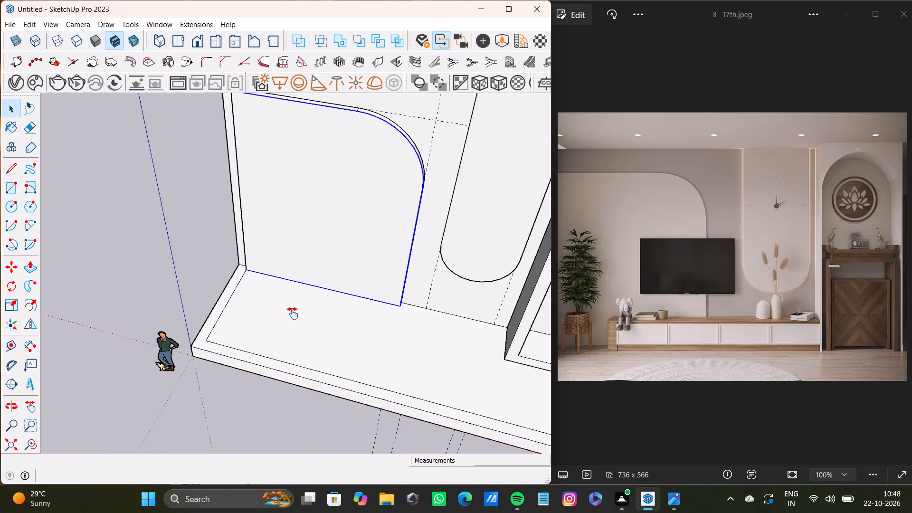
pyautogui.keyDown('shift'); pyautogui.moveTo(293, 313); pyautogui.dragTo(489, 336, button='middle'); pyautogui.keyUp('shift')
pyautogui.scroll(8, 228, 235)
pyautogui.keyDown('shift'); pyautogui.click(164, 182); pyautogui.keyUp('shift')
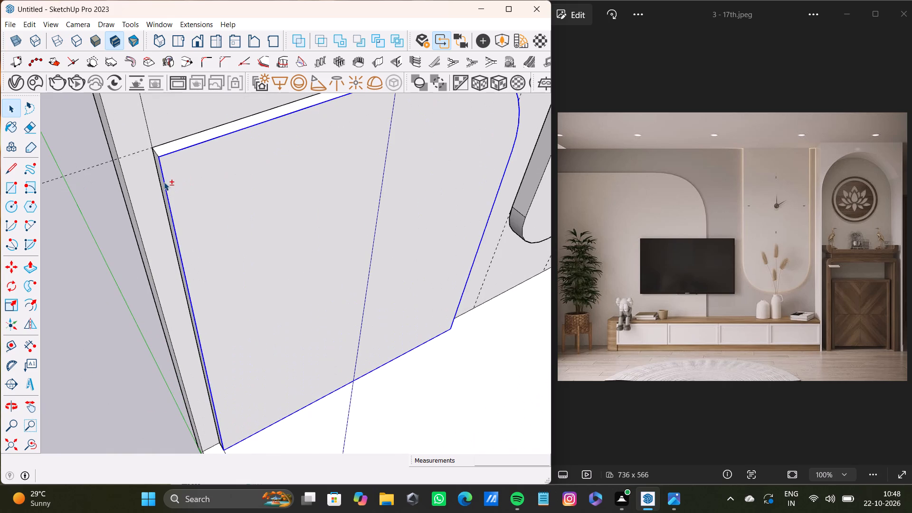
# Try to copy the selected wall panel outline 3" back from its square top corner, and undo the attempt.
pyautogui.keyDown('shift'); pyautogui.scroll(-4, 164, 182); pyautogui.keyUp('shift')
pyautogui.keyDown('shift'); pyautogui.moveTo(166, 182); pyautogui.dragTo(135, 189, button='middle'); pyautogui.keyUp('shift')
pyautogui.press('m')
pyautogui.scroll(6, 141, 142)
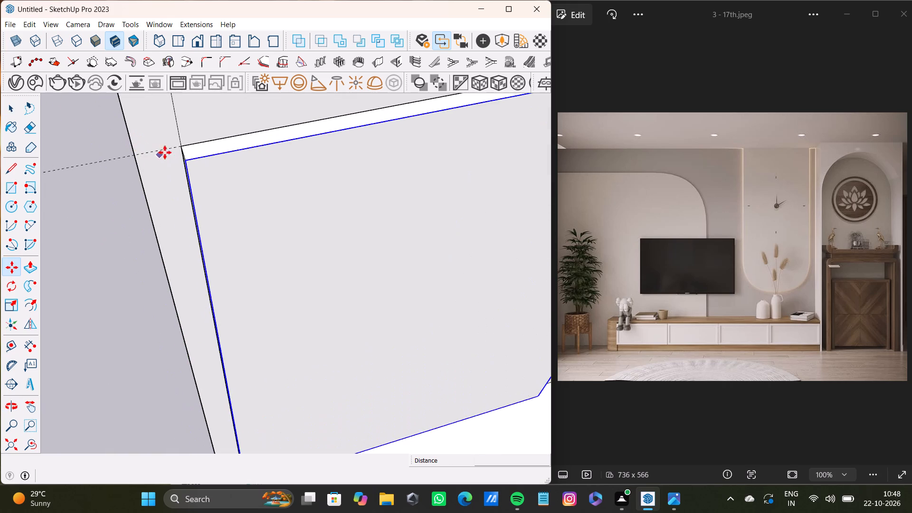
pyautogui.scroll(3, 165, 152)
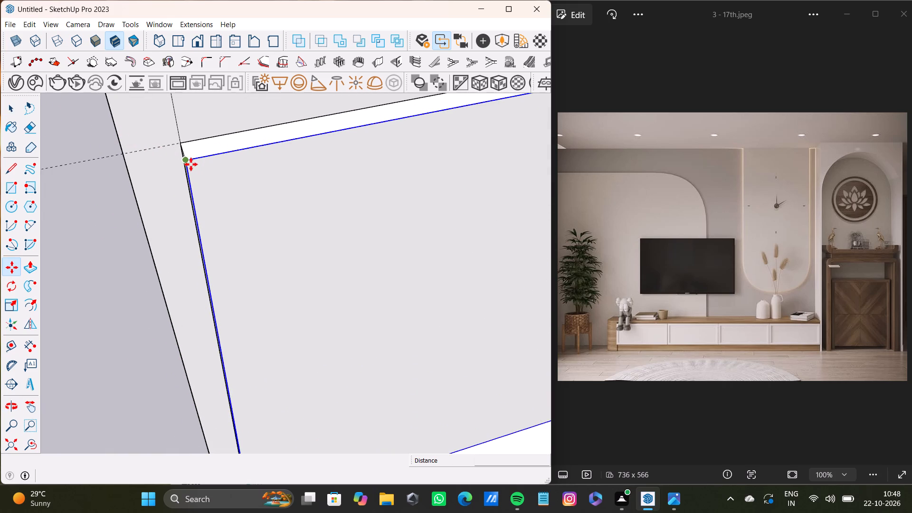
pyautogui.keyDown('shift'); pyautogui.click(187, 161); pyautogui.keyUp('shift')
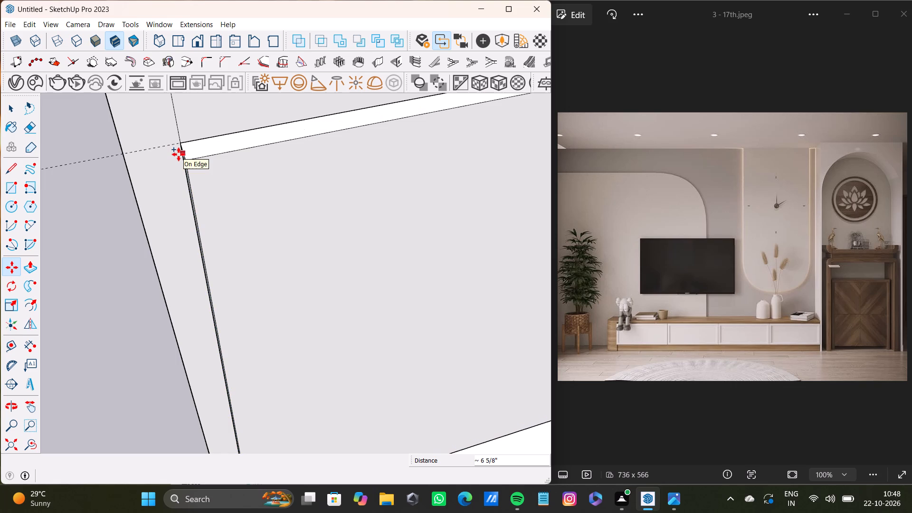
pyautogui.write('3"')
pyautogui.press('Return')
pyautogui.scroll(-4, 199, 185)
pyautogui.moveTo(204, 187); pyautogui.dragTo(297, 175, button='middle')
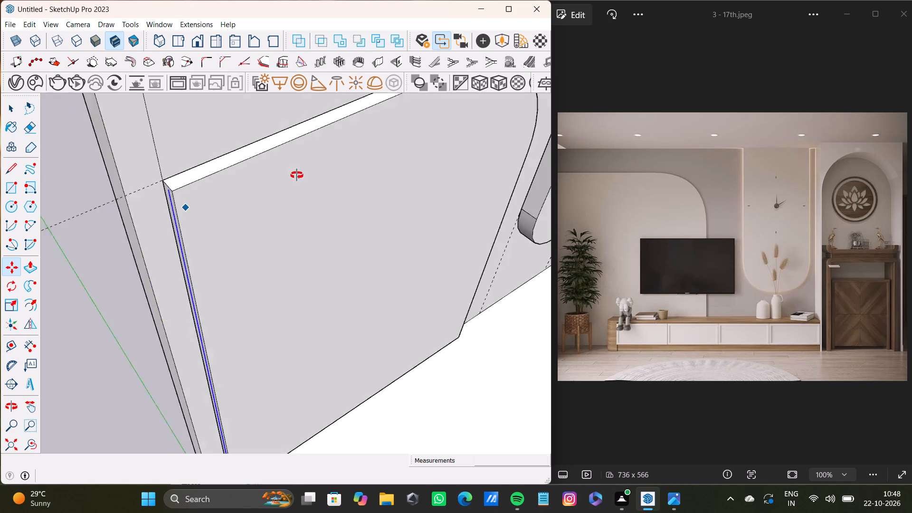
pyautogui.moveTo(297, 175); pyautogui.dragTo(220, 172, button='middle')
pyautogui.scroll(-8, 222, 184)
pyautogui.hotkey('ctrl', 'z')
# Select the rounded panel's front top edge, the vertical front edge at its square end and the front curved corner edge.
pyautogui.keyDown('ctrl'); pyautogui.scroll(-4, 243, 230); pyautogui.keyUp('ctrl')
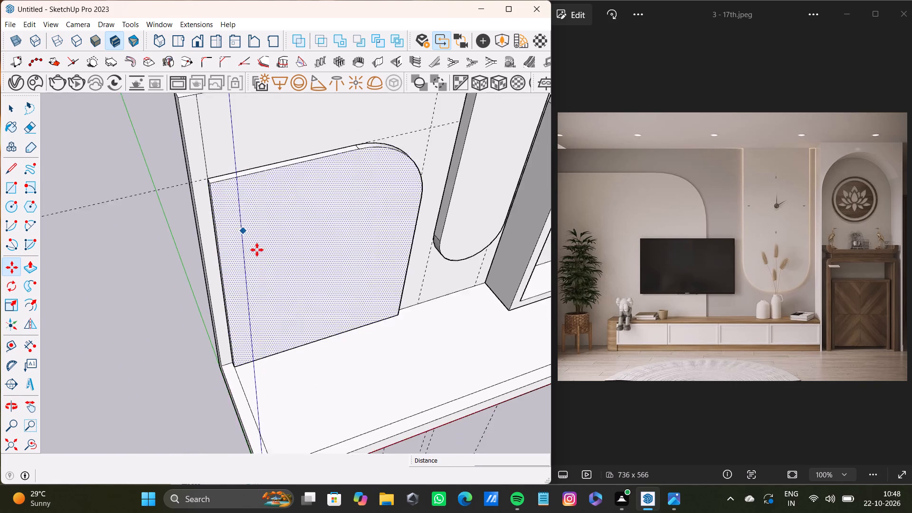
pyautogui.moveTo(262, 249); pyautogui.dragTo(149, 292, button='middle')
pyautogui.scroll(12, 242, 199)
pyautogui.press('space')
pyautogui.click(248, 166)
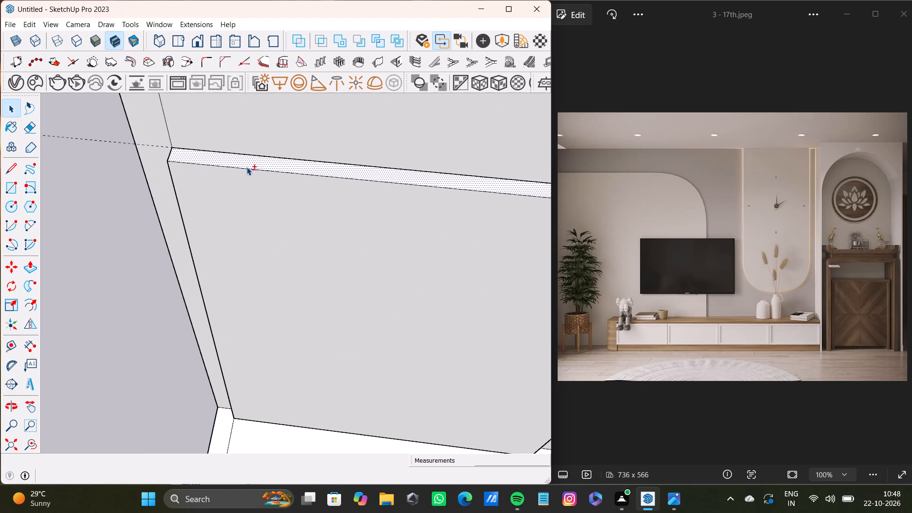
pyautogui.click(247, 167)
pyautogui.keyDown('shift'); pyautogui.click(172, 176); pyautogui.keyUp('shift')
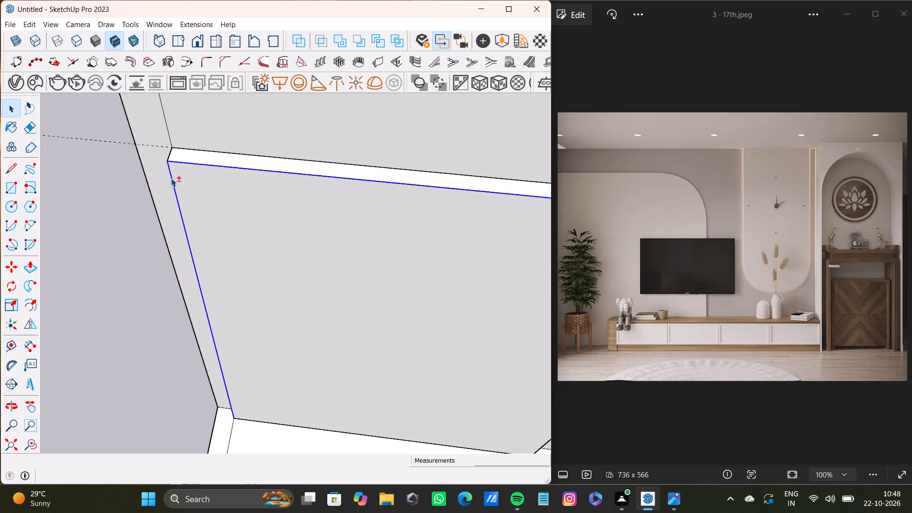
pyautogui.keyDown('shift'); pyautogui.scroll(-5, 257, 205); pyautogui.keyUp('shift')
pyautogui.keyDown('shift'); pyautogui.moveTo(302, 225); pyautogui.dragTo(170, 206, button='middle'); pyautogui.keyUp('shift')
pyautogui.keyDown('shift'); pyautogui.scroll(4, 323, 218); pyautogui.keyUp('shift')
pyautogui.keyDown('shift'); pyautogui.click(326, 166); pyautogui.keyUp('shift')
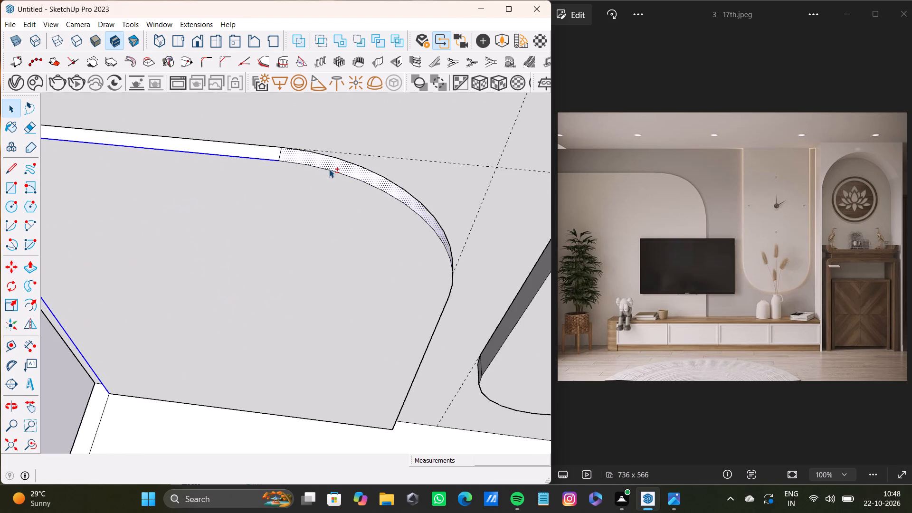
pyautogui.keyDown('shift'); pyautogui.click(331, 169); pyautogui.keyUp('shift')
pyautogui.keyDown('shift'); pyautogui.click(331, 163); pyautogui.keyUp('shift')
# Add the panel's straight vertical front edge below the curve and its front bottom edge to the selection.
pyautogui.keyDown('shift'); pyautogui.scroll(-3, 393, 224); pyautogui.keyUp('shift')
pyautogui.keyDown('shift'); pyautogui.moveTo(388, 296); pyautogui.dragTo(276, 221, button='middle'); pyautogui.keyUp('shift')
pyautogui.scroll(5, 338, 208)
pyautogui.moveTo(317, 201); pyautogui.dragTo(249, 204, button='middle')
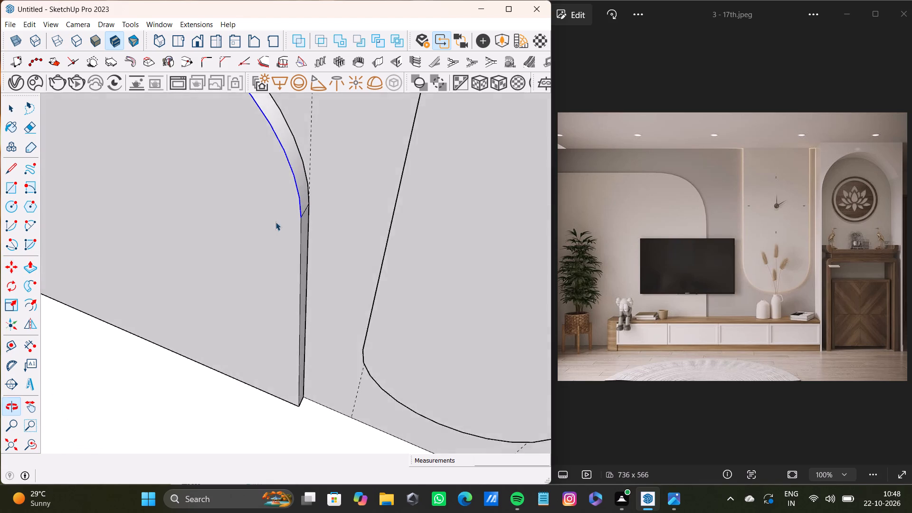
pyautogui.keyDown('shift'); pyautogui.scroll(3, 276, 222); pyautogui.keyUp('shift')
pyautogui.keyDown('shift'); pyautogui.click(307, 255); pyautogui.keyUp('shift')
pyautogui.keyDown('shift'); pyautogui.scroll(-5, 307, 263); pyautogui.keyUp('shift')
pyautogui.keyDown('shift'); pyautogui.moveTo(307, 271); pyautogui.dragTo(318, 201, button='middle'); pyautogui.keyUp('shift')
pyautogui.keyDown('shift'); pyautogui.click(306, 205); pyautogui.keyUp('shift')
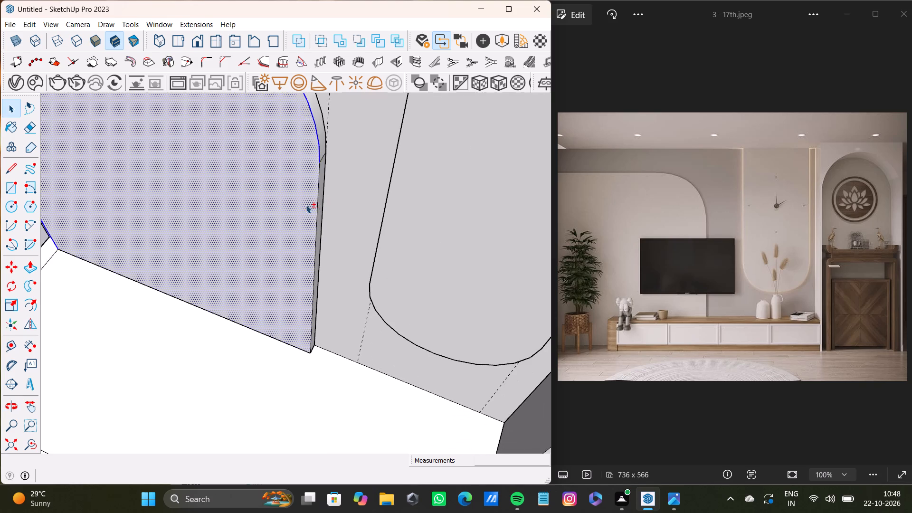
pyautogui.keyDown('shift'); pyautogui.scroll(4, 313, 209); pyautogui.keyUp('shift')
pyautogui.keyDown('shift'); pyautogui.click(319, 216); pyautogui.keyUp('shift')
pyautogui.keyDown('shift'); pyautogui.scroll(-4, 318, 218); pyautogui.keyUp('shift')
pyautogui.keyDown('shift'); pyautogui.moveTo(311, 258); pyautogui.dragTo(355, 206, button='middle'); pyautogui.keyUp('shift')
pyautogui.keyDown('shift'); pyautogui.scroll(7, 349, 272); pyautogui.keyUp('shift')
pyautogui.keyDown('shift'); pyautogui.click(332, 342); pyautogui.keyUp('shift')
pyautogui.keyDown('shift'); pyautogui.scroll(-10, 268, 328); pyautogui.keyUp('shift')
# Copy the selected outline 3" back toward the wall, from the front square top corner to the midpoint of the panel's thickness.
pyautogui.keyDown('shift'); pyautogui.moveTo(177, 266); pyautogui.dragTo(410, 323, button='middle'); pyautogui.keyUp('shift')
pyautogui.keyDown('shift'); pyautogui.scroll(-3, 248, 267); pyautogui.keyUp('shift')
pyautogui.moveTo(254, 267); pyautogui.dragTo(429, 304, button='middle')
pyautogui.scroll(6, 253, 285)
pyautogui.moveTo(250, 285); pyautogui.dragTo(317, 210, button='middle')
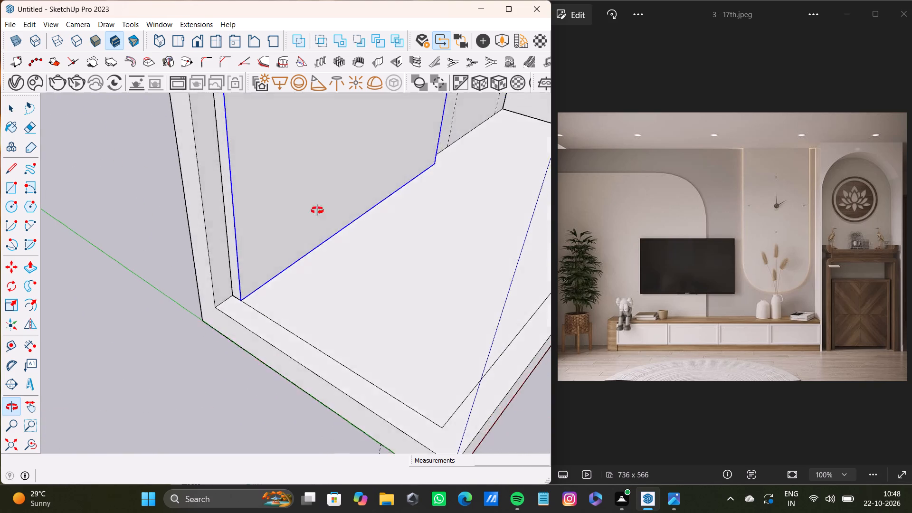
pyautogui.moveTo(317, 210); pyautogui.dragTo(144, 389, button='middle')
pyautogui.scroll(-4, 195, 313)
pyautogui.keyDown('shift'); pyautogui.moveTo(203, 288); pyautogui.dragTo(171, 395, button='middle'); pyautogui.keyUp('shift')
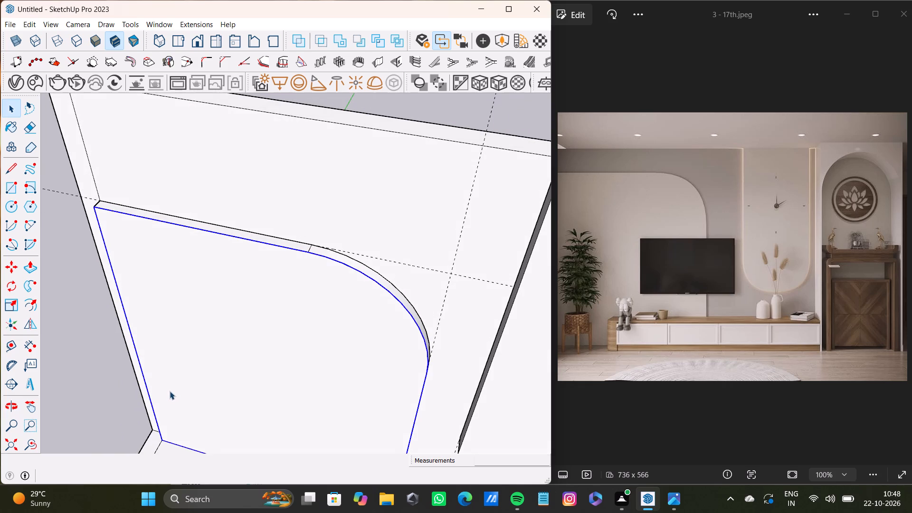
pyautogui.press('m')
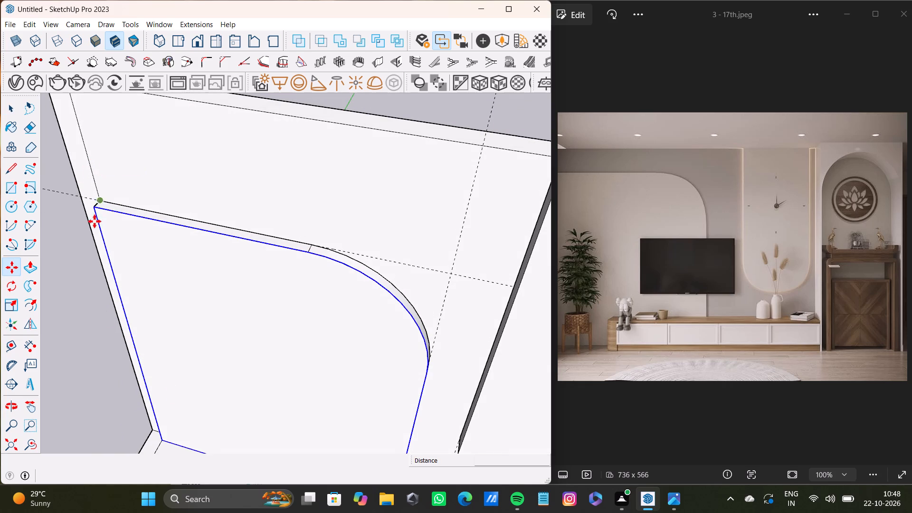
pyautogui.scroll(6, 95, 221)
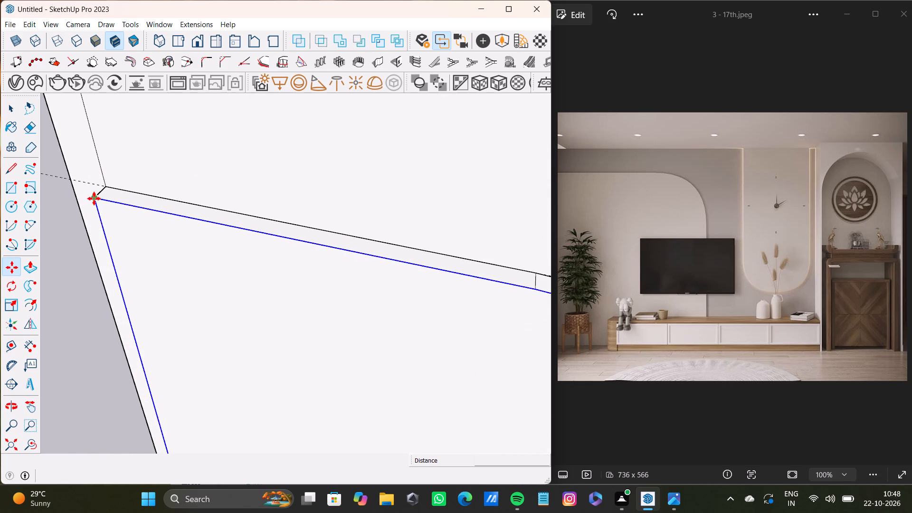
pyautogui.click(94, 198)
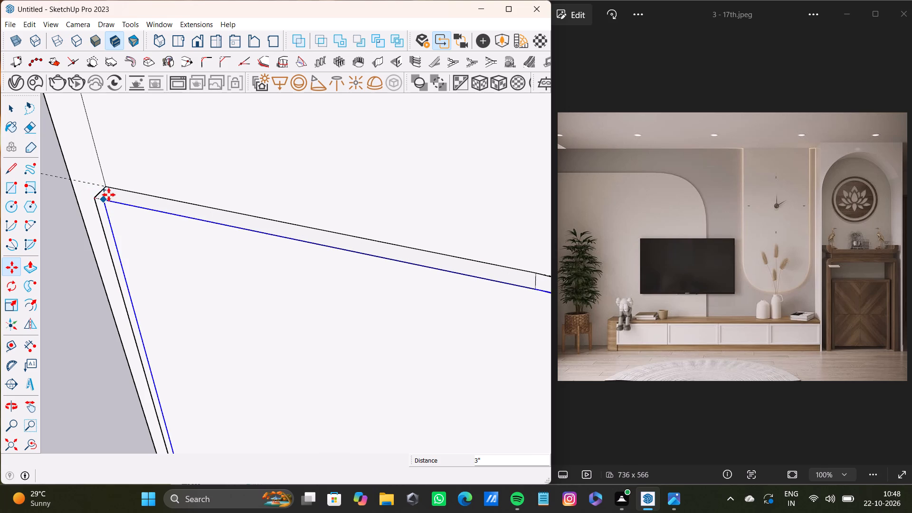
pyautogui.scroll(4, 94, 196)
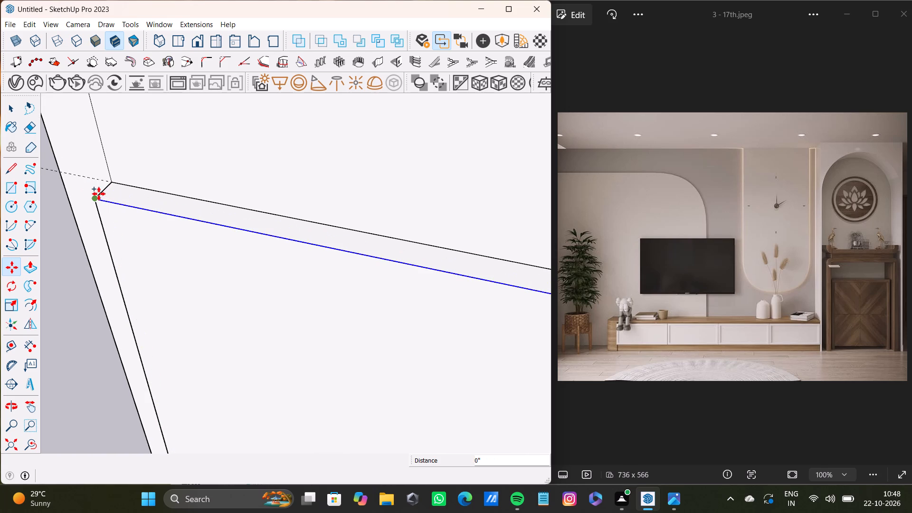
pyautogui.scroll(-9, 96, 193)
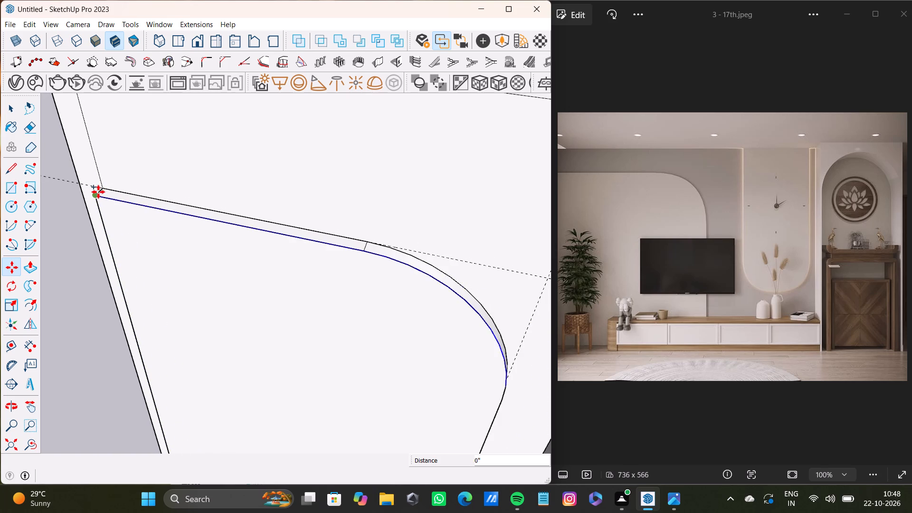
pyautogui.scroll(7, 99, 193)
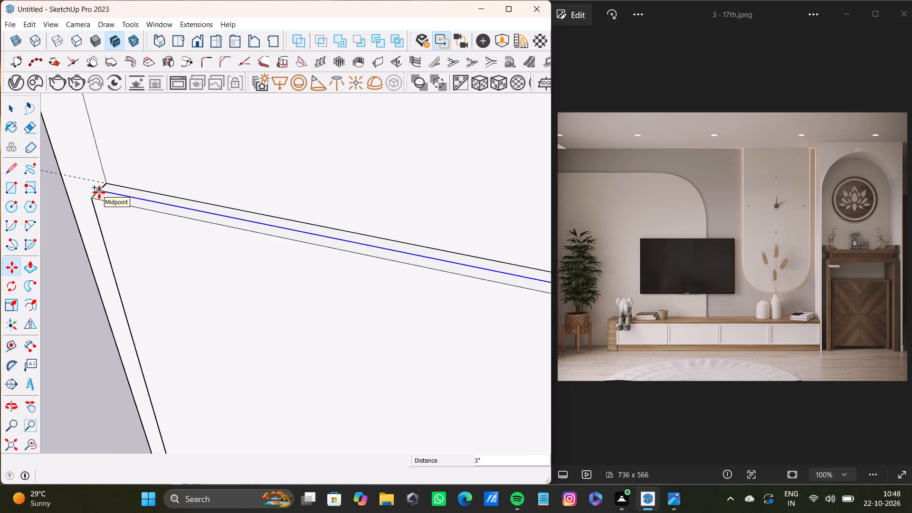
pyautogui.click(99, 192)
# Add the front strips of the panel's top, curved corner and straight side below the curve to the selection, with their front edges.
pyautogui.scroll(-16, 140, 226)
pyautogui.moveTo(192, 271); pyautogui.dragTo(494, 267, button='middle')
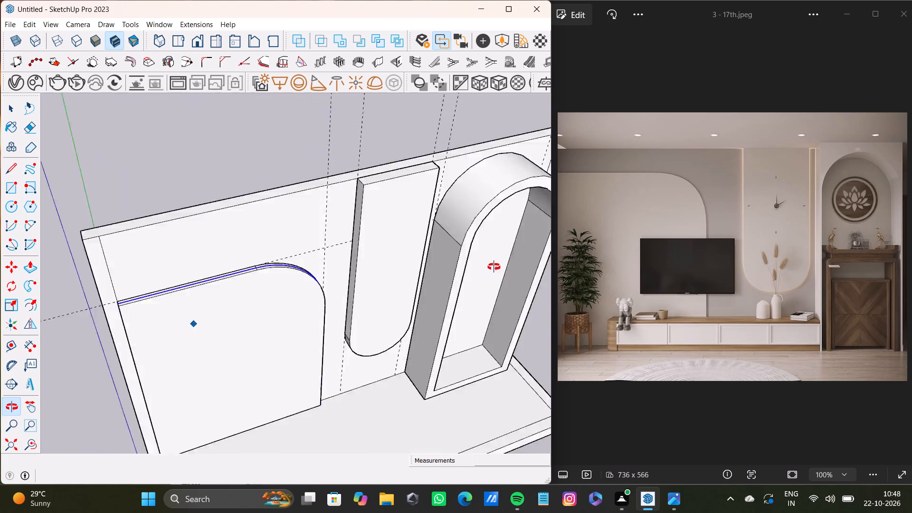
pyautogui.moveTo(494, 267); pyautogui.dragTo(284, 304, button='middle')
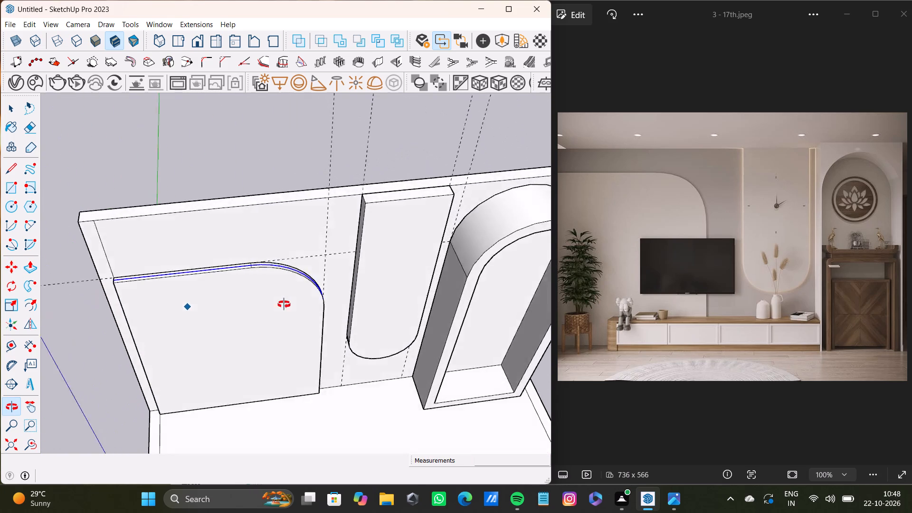
pyautogui.moveTo(284, 304); pyautogui.dragTo(159, 309, button='middle')
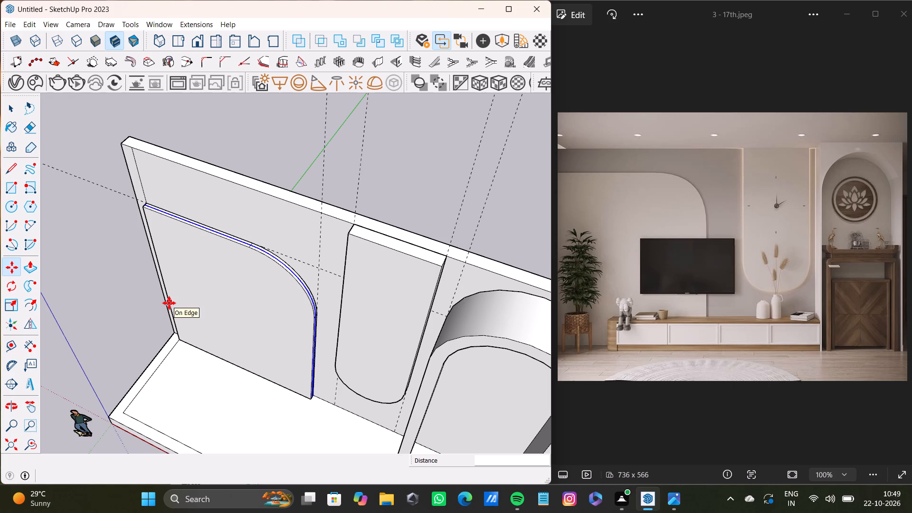
pyautogui.press('space')
pyautogui.scroll(5, 230, 237)
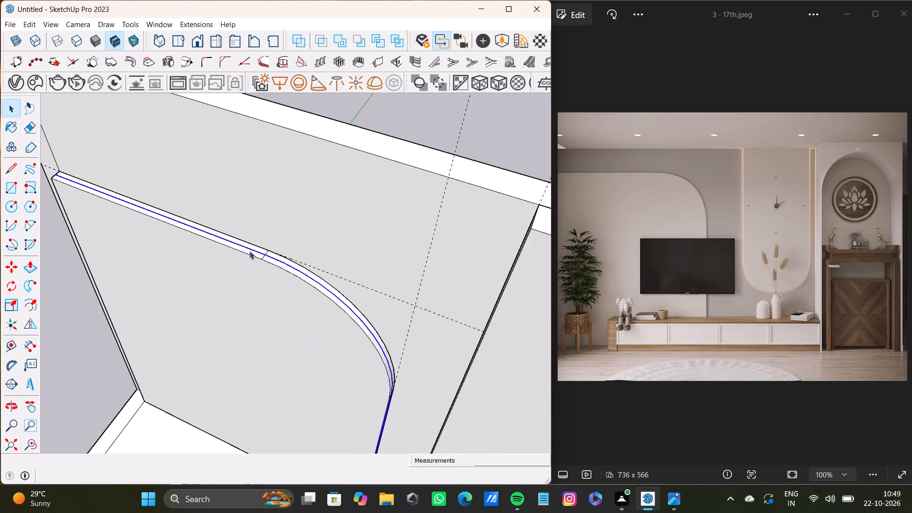
pyautogui.scroll(14, 249, 251)
pyautogui.keyDown('shift'); pyautogui.click(294, 248); pyautogui.keyUp('shift')
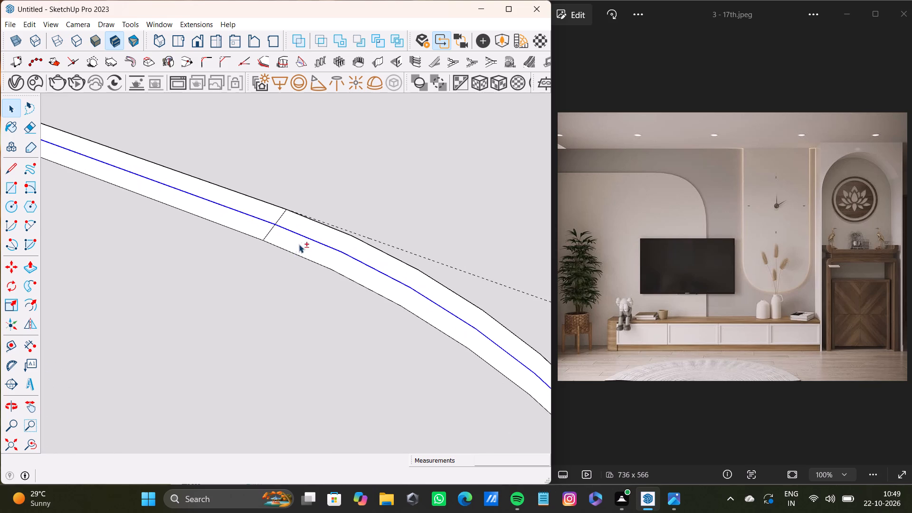
pyautogui.keyDown('shift'); pyautogui.click(247, 232); pyautogui.keyUp('shift')
pyautogui.keyDown('shift'); pyautogui.click(250, 224); pyautogui.keyUp('shift')
pyautogui.keyDown('shift'); pyautogui.scroll(-5, 235, 228); pyautogui.keyUp('shift')
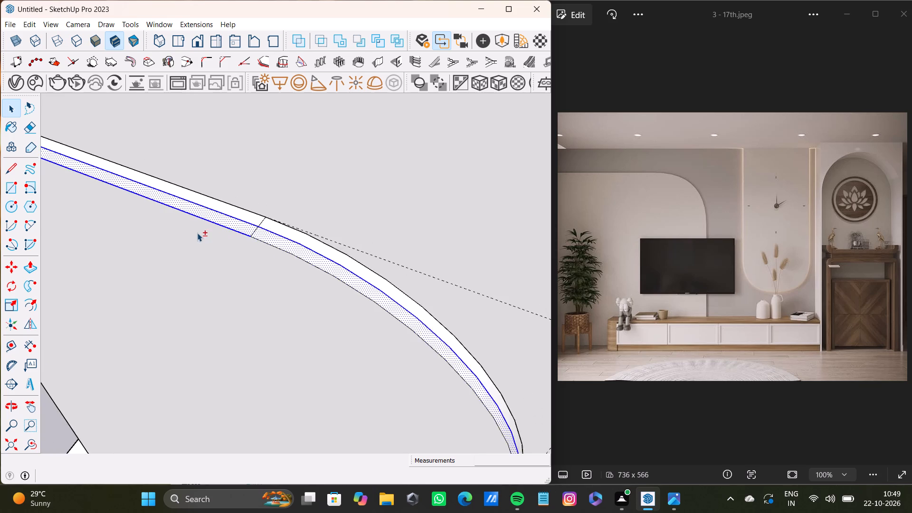
pyautogui.keyDown('shift'); pyautogui.scroll(-8, 197, 233); pyautogui.keyUp('shift')
pyautogui.keyDown('shift'); pyautogui.moveTo(271, 269); pyautogui.dragTo(146, 162, button='middle'); pyautogui.keyUp('shift')
pyautogui.keyDown('shift'); pyautogui.scroll(9, 231, 300); pyautogui.keyUp('shift')
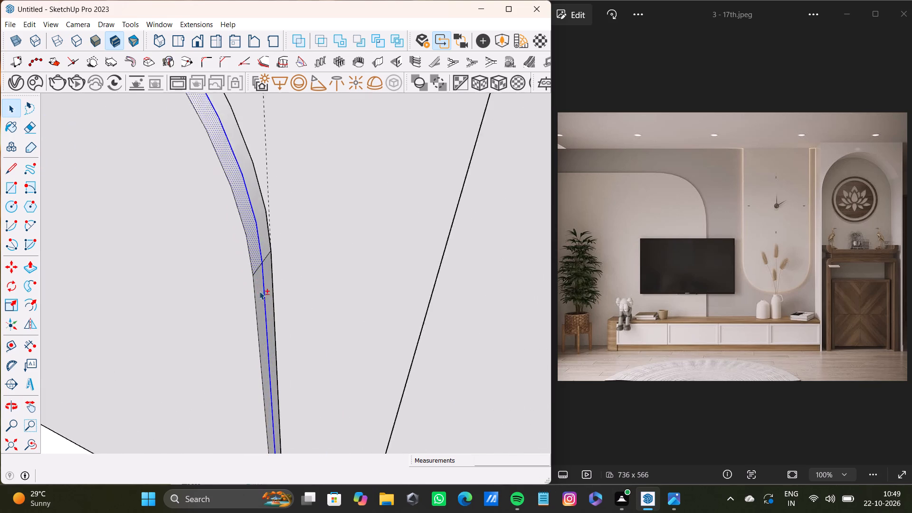
pyautogui.keyDown('shift'); pyautogui.scroll(5, 259, 291); pyautogui.keyUp('shift')
pyautogui.keyDown('shift'); pyautogui.click(261, 293); pyautogui.keyUp('shift')
pyautogui.keyDown('shift'); pyautogui.click(255, 304); pyautogui.keyUp('shift')
pyautogui.keyDown('shift'); pyautogui.scroll(-7, 255, 306); pyautogui.keyUp('shift')
pyautogui.keyDown('shift'); pyautogui.scroll(1, 251, 279); pyautogui.keyUp('shift')
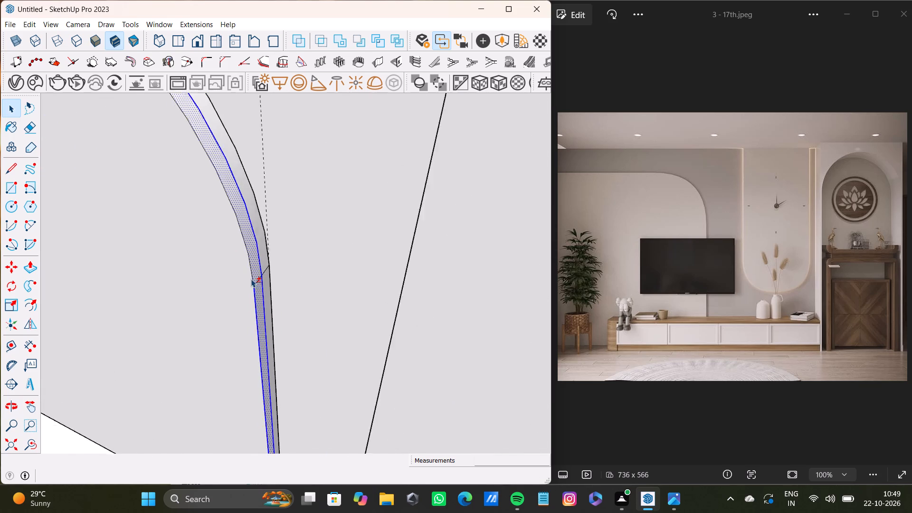
pyautogui.keyDown('shift'); pyautogui.scroll(6, 251, 279); pyautogui.keyUp('shift')
pyautogui.keyDown('shift'); pyautogui.click(256, 282); pyautogui.keyUp('shift')
# Add the front strip of the panel's square-cornered end, its vertical front edge and the short edge at its top corner to the selection.
pyautogui.keyDown('shift'); pyautogui.scroll(-7, 250, 280); pyautogui.keyUp('shift')
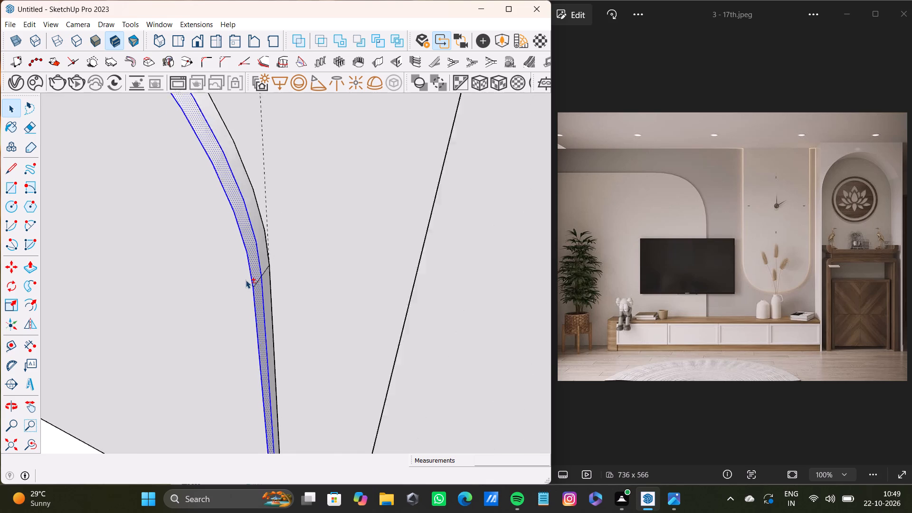
pyautogui.keyDown('shift'); pyautogui.scroll(-10, 246, 280); pyautogui.keyUp('shift')
pyautogui.keyDown('shift'); pyautogui.moveTo(215, 293); pyautogui.dragTo(295, 302, button='middle'); pyautogui.keyUp('shift')
pyautogui.keyDown('shift'); pyautogui.scroll(8, 300, 299); pyautogui.keyUp('shift')
pyautogui.keyDown('shift'); pyautogui.scroll(-11, 315, 293); pyautogui.keyUp('shift')
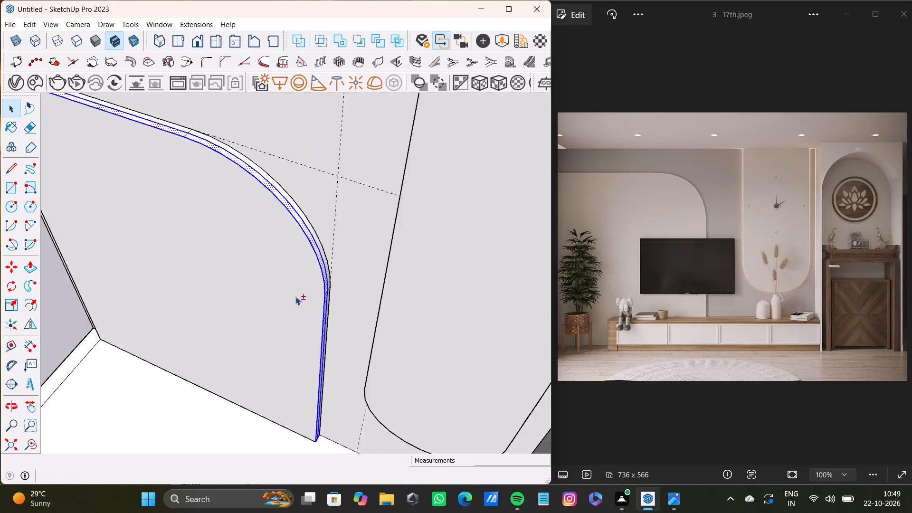
pyautogui.keyDown('shift'); pyautogui.scroll(-4, 295, 296); pyautogui.keyUp('shift')
pyautogui.keyDown('shift'); pyautogui.moveTo(266, 306); pyautogui.dragTo(370, 308, button='middle'); pyautogui.keyUp('shift')
pyautogui.moveTo(237, 241); pyautogui.dragTo(396, 246, button='middle')
pyautogui.scroll(7, 245, 241)
pyautogui.moveTo(192, 218); pyautogui.dragTo(303, 223, button='middle')
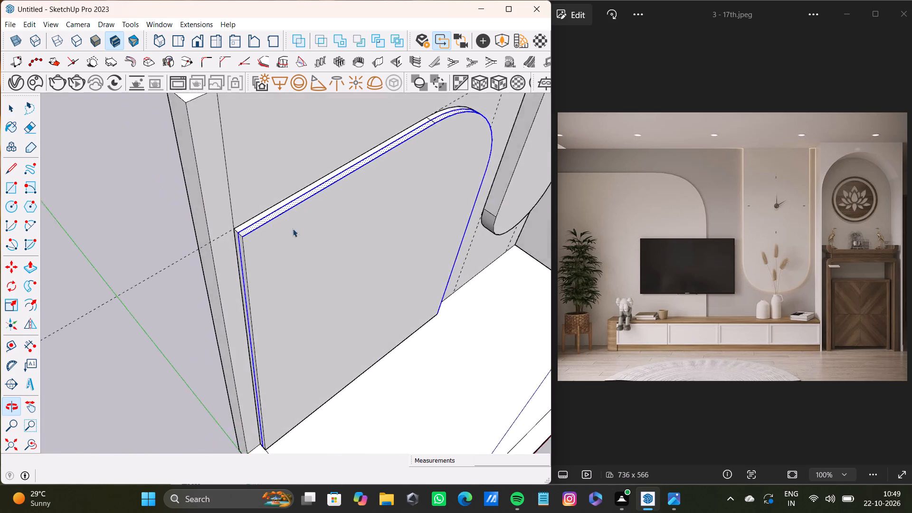
pyautogui.keyDown('shift'); pyautogui.scroll(7, 236, 245); pyautogui.keyUp('shift')
pyautogui.keyDown('shift'); pyautogui.click(256, 266); pyautogui.keyUp('shift')
pyautogui.keyDown('shift'); pyautogui.click(252, 266); pyautogui.keyUp('shift')
pyautogui.keyDown('shift'); pyautogui.scroll(-10, 252, 267); pyautogui.keyUp('shift')
pyautogui.keyDown('shift'); pyautogui.middleClick(294, 304); pyautogui.keyUp('shift')
pyautogui.keyDown('shift'); pyautogui.scroll(19, 238, 250); pyautogui.keyUp('shift')
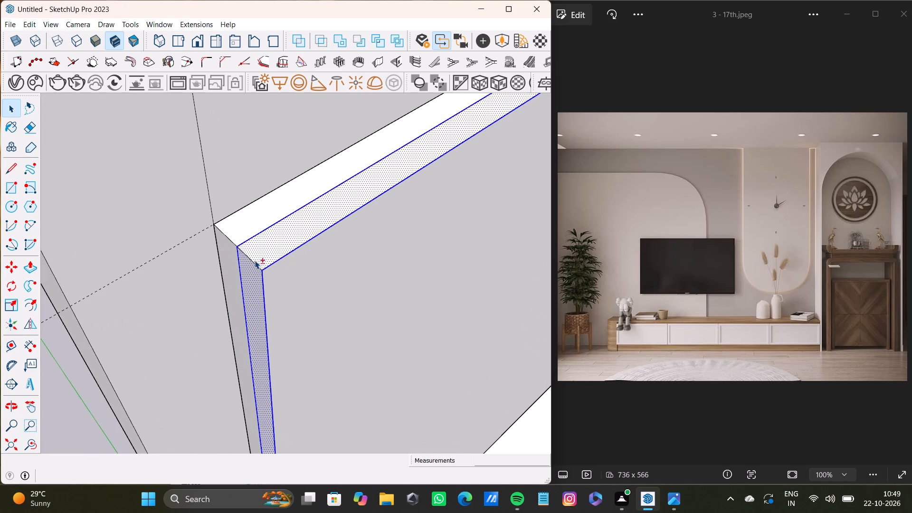
pyautogui.keyDown('shift'); pyautogui.click(255, 264); pyautogui.keyUp('shift')
# Examine the selected front strips and edges around the whole rounded panel, including its base and both ends.
pyautogui.keyDown('shift'); pyautogui.scroll(-20, 255, 264); pyautogui.keyUp('shift')
pyautogui.keyDown('shift'); pyautogui.scroll(-3, 255, 264); pyautogui.keyUp('shift')
pyautogui.keyDown('shift'); pyautogui.moveTo(326, 323); pyautogui.dragTo(269, 231, button='middle'); pyautogui.keyUp('shift')
pyautogui.scroll(5, 253, 294)
pyautogui.moveTo(283, 336); pyautogui.dragTo(180, 310, button='middle')
pyautogui.scroll(-4, 211, 311)
pyautogui.keyDown('shift'); pyautogui.moveTo(228, 320); pyautogui.dragTo(196, 319, button='middle'); pyautogui.keyUp('shift')
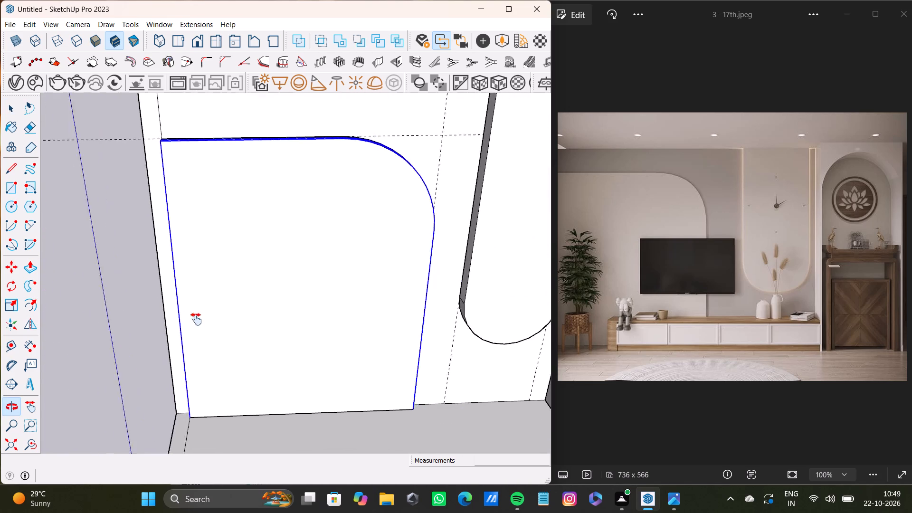
pyautogui.keyDown('shift'); pyautogui.moveTo(196, 319); pyautogui.dragTo(19, 285, button='middle'); pyautogui.keyUp('shift')
pyautogui.keyDown('shift'); pyautogui.scroll(4, 205, 333); pyautogui.keyUp('shift')
pyautogui.keyDown('shift'); pyautogui.moveTo(307, 386); pyautogui.dragTo(180, 330, button='middle'); pyautogui.keyUp('shift')
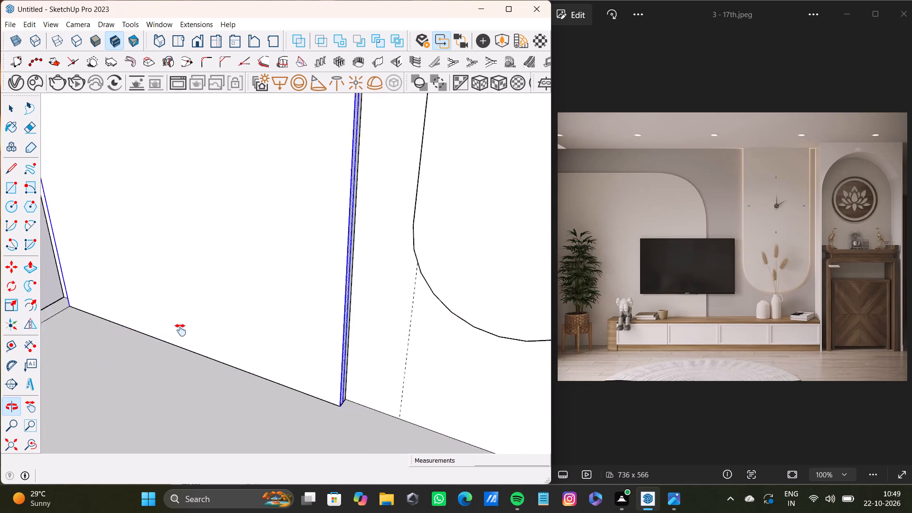
pyautogui.keyDown('shift'); pyautogui.moveTo(180, 330); pyautogui.dragTo(197, 324, button='middle'); pyautogui.keyUp('shift')
pyautogui.keyDown('shift'); pyautogui.scroll(-8, 198, 322); pyautogui.keyUp('shift')
pyautogui.keyDown('shift'); pyautogui.moveTo(191, 311); pyautogui.dragTo(227, 346, button='middle'); pyautogui.keyUp('shift')
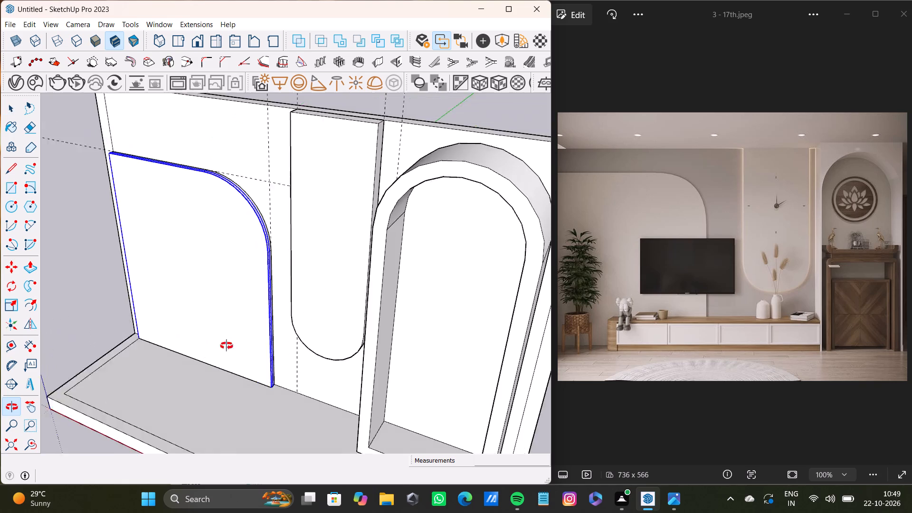
pyautogui.keyDown('shift'); pyautogui.moveTo(227, 346); pyautogui.dragTo(321, 349, button='middle'); pyautogui.keyUp('shift')
pyautogui.scroll(-4, 146, 291)
pyautogui.keyDown('shift'); pyautogui.moveTo(147, 278); pyautogui.dragTo(137, 415, button='middle'); pyautogui.keyUp('shift')
pyautogui.scroll(2, 236, 311)
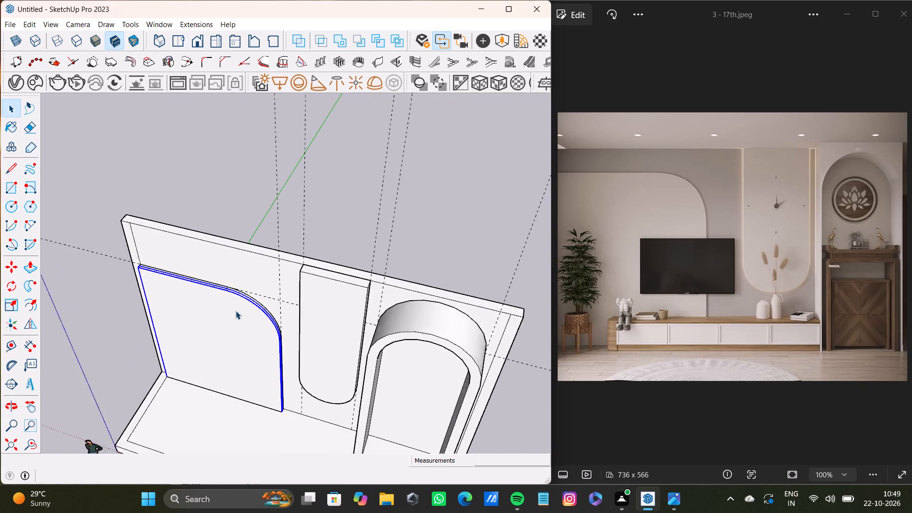
# Group the selected front strips and edges of the rounded wall panel and convert the group to a V-Ray mesh light.
pyautogui.scroll(14, 236, 311)
pyautogui.rightClick(217, 234)
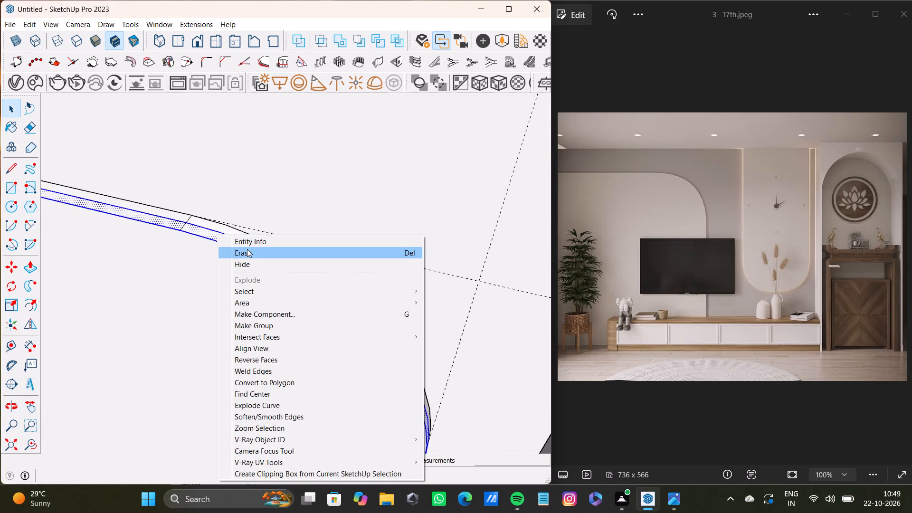
pyautogui.click(250, 324)
pyautogui.scroll(-8, 222, 282)
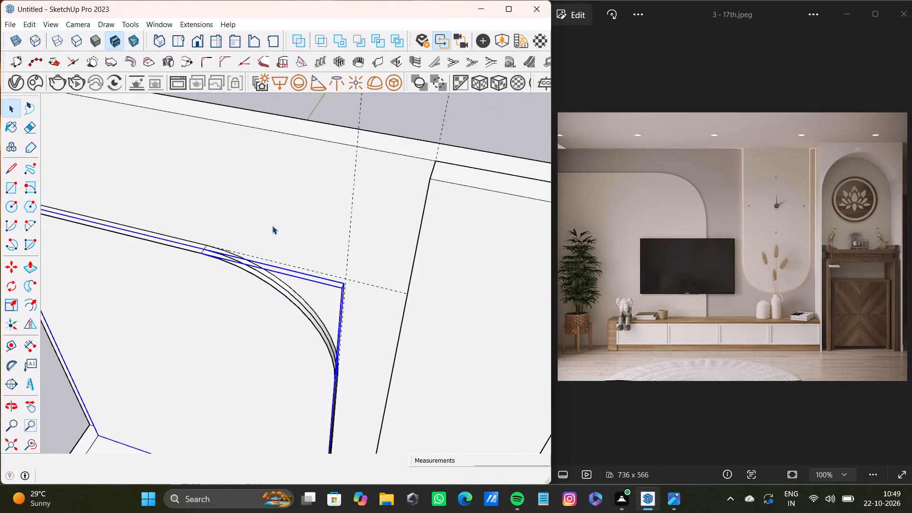
pyautogui.click(391, 82)
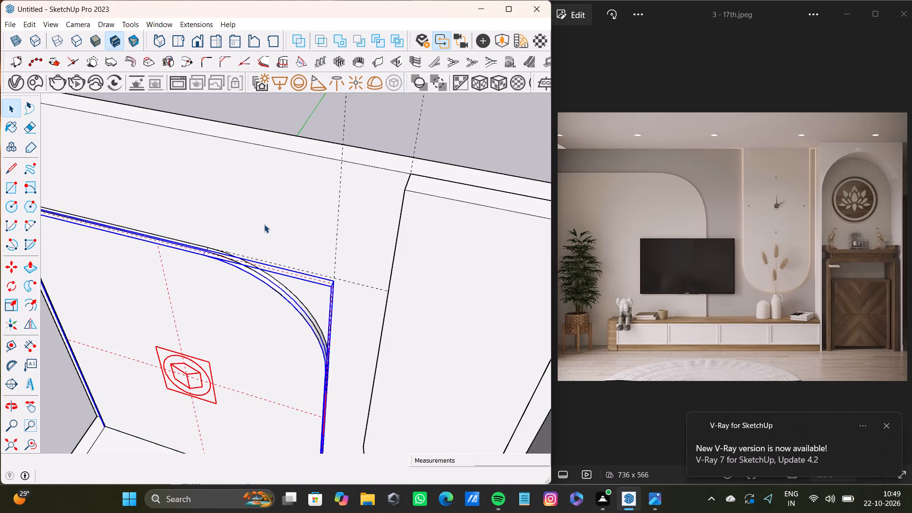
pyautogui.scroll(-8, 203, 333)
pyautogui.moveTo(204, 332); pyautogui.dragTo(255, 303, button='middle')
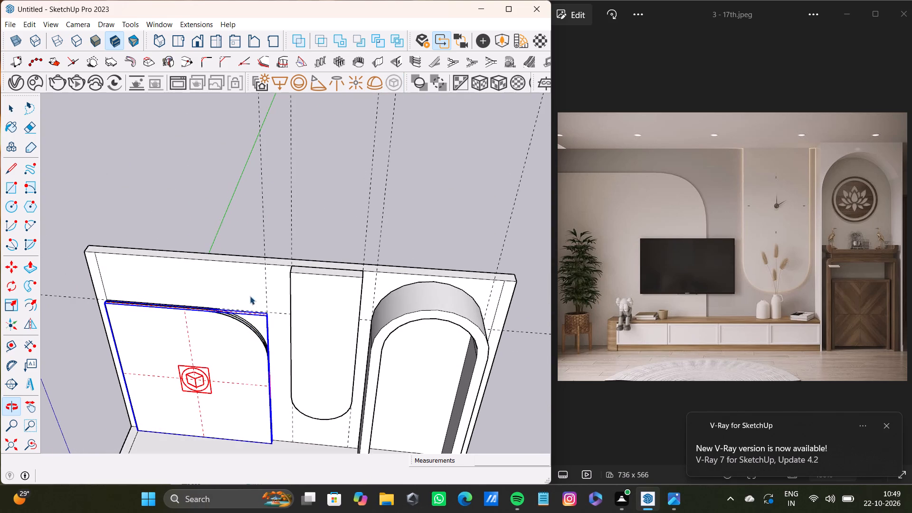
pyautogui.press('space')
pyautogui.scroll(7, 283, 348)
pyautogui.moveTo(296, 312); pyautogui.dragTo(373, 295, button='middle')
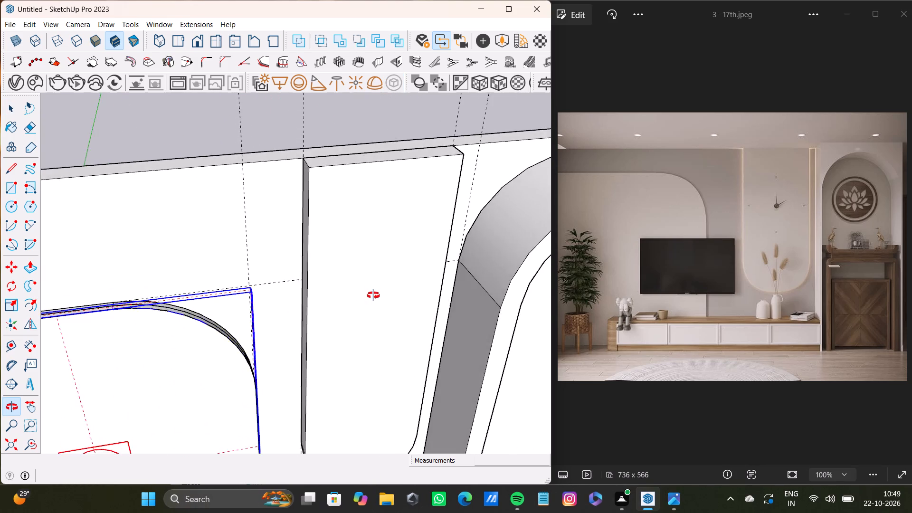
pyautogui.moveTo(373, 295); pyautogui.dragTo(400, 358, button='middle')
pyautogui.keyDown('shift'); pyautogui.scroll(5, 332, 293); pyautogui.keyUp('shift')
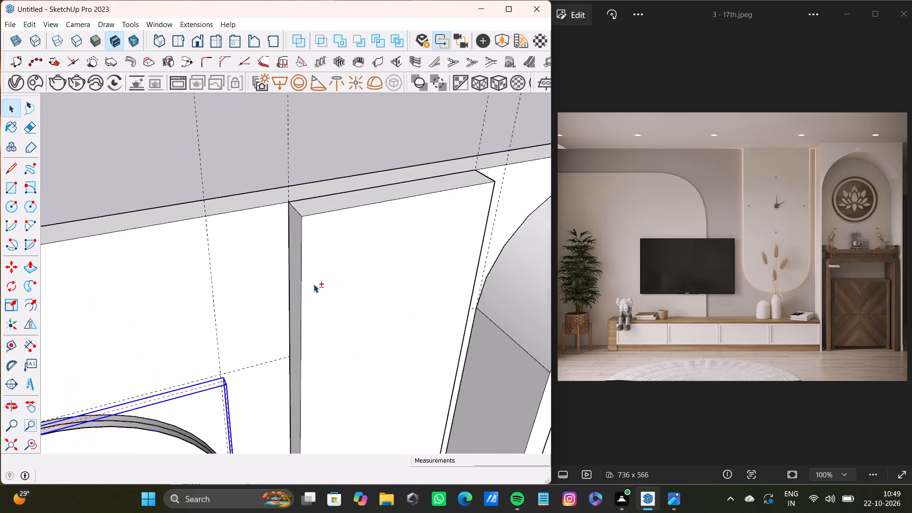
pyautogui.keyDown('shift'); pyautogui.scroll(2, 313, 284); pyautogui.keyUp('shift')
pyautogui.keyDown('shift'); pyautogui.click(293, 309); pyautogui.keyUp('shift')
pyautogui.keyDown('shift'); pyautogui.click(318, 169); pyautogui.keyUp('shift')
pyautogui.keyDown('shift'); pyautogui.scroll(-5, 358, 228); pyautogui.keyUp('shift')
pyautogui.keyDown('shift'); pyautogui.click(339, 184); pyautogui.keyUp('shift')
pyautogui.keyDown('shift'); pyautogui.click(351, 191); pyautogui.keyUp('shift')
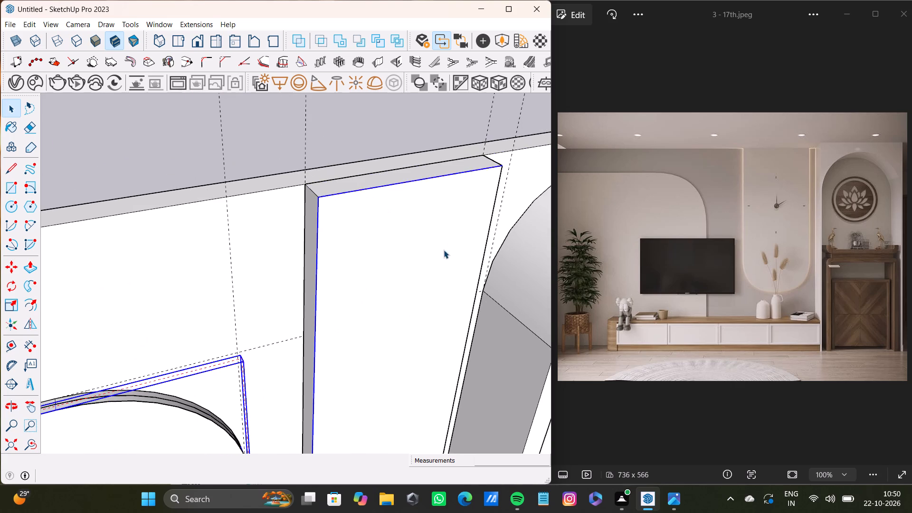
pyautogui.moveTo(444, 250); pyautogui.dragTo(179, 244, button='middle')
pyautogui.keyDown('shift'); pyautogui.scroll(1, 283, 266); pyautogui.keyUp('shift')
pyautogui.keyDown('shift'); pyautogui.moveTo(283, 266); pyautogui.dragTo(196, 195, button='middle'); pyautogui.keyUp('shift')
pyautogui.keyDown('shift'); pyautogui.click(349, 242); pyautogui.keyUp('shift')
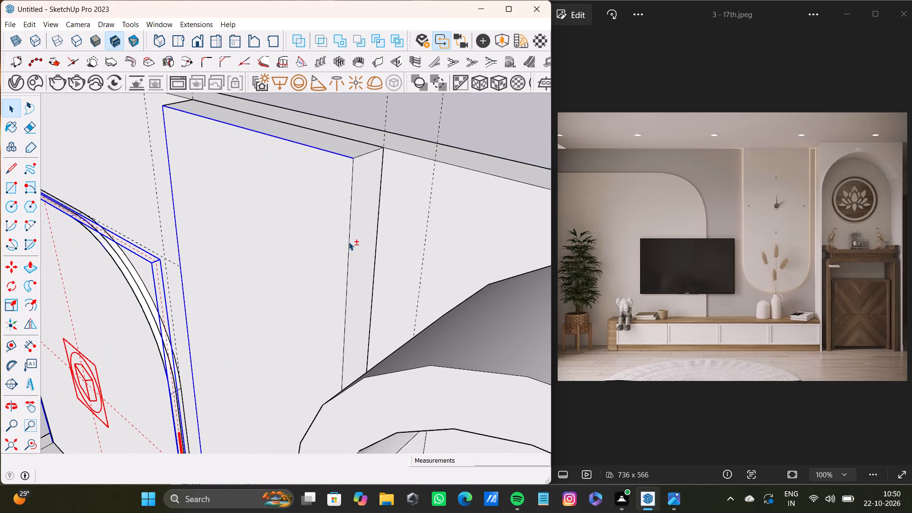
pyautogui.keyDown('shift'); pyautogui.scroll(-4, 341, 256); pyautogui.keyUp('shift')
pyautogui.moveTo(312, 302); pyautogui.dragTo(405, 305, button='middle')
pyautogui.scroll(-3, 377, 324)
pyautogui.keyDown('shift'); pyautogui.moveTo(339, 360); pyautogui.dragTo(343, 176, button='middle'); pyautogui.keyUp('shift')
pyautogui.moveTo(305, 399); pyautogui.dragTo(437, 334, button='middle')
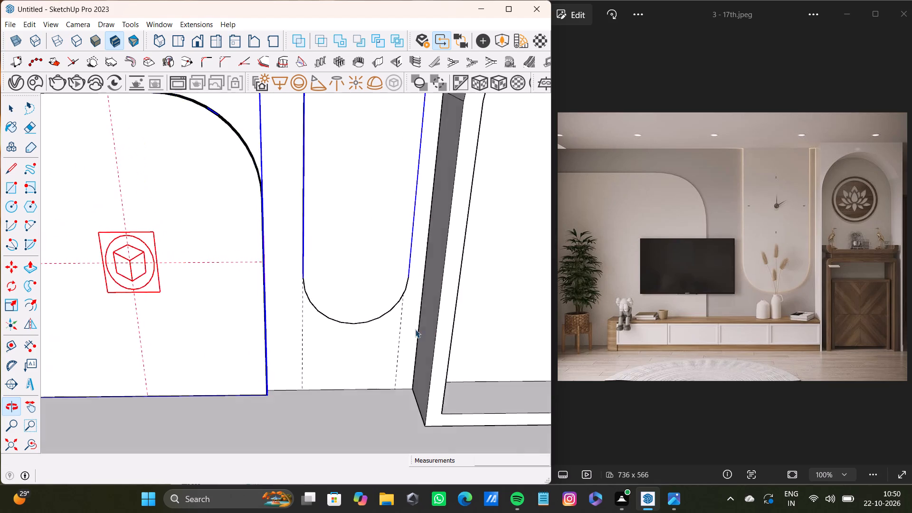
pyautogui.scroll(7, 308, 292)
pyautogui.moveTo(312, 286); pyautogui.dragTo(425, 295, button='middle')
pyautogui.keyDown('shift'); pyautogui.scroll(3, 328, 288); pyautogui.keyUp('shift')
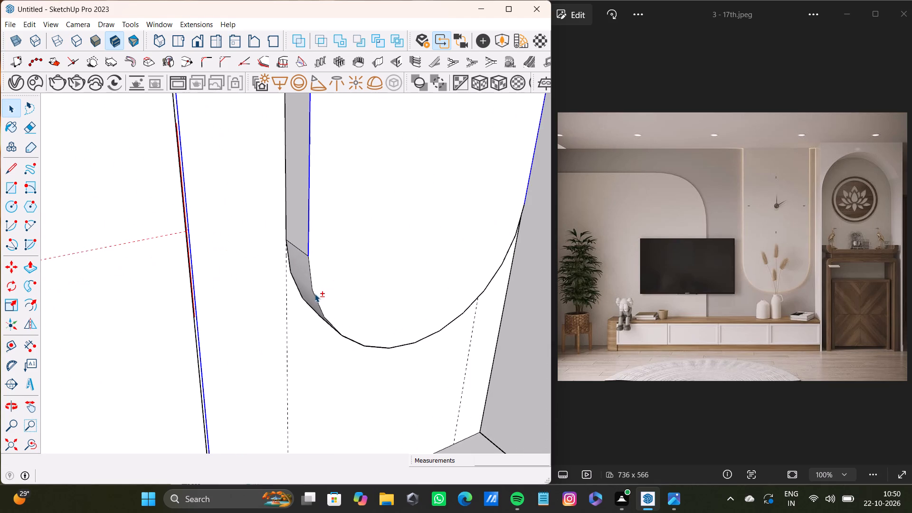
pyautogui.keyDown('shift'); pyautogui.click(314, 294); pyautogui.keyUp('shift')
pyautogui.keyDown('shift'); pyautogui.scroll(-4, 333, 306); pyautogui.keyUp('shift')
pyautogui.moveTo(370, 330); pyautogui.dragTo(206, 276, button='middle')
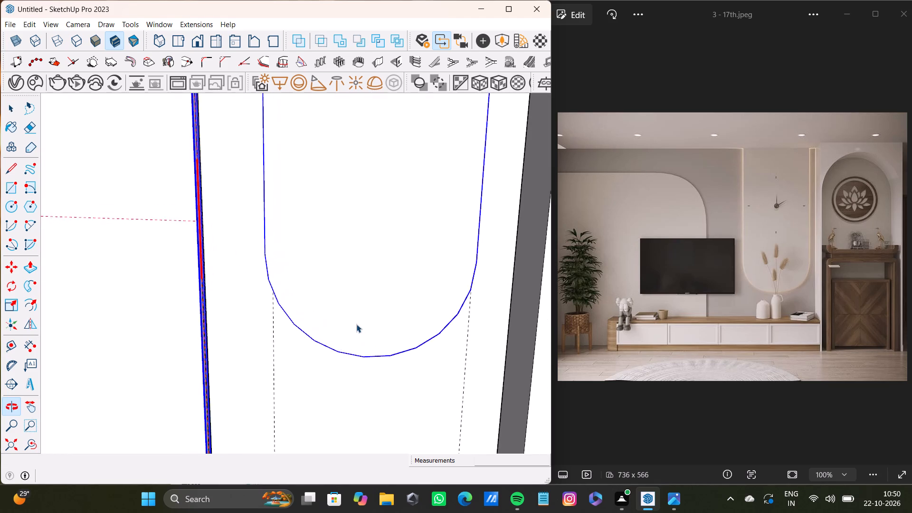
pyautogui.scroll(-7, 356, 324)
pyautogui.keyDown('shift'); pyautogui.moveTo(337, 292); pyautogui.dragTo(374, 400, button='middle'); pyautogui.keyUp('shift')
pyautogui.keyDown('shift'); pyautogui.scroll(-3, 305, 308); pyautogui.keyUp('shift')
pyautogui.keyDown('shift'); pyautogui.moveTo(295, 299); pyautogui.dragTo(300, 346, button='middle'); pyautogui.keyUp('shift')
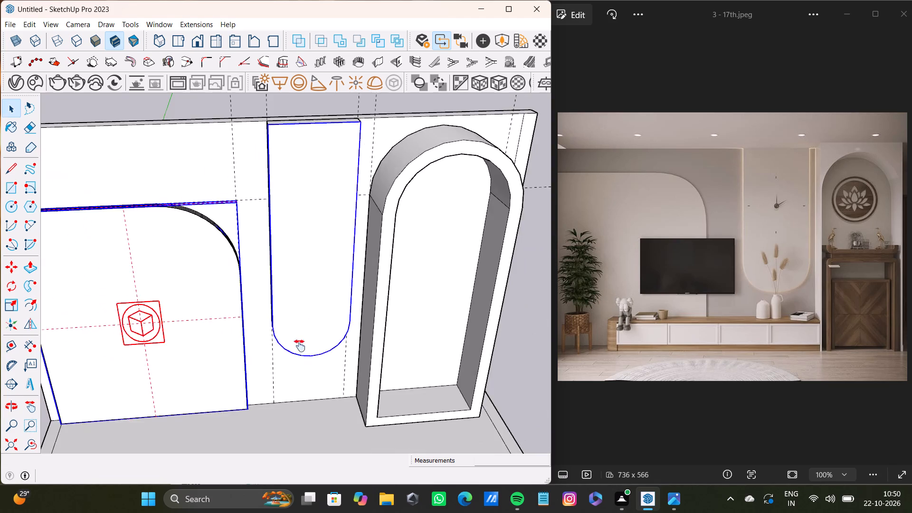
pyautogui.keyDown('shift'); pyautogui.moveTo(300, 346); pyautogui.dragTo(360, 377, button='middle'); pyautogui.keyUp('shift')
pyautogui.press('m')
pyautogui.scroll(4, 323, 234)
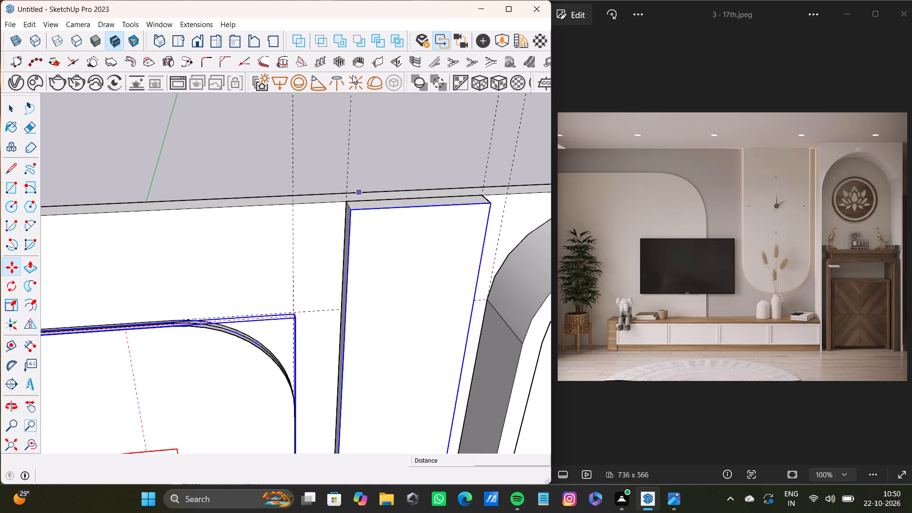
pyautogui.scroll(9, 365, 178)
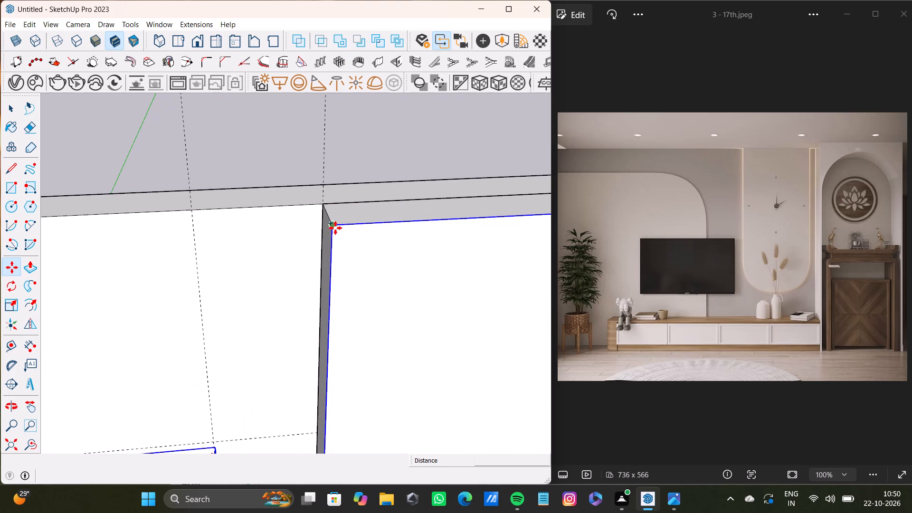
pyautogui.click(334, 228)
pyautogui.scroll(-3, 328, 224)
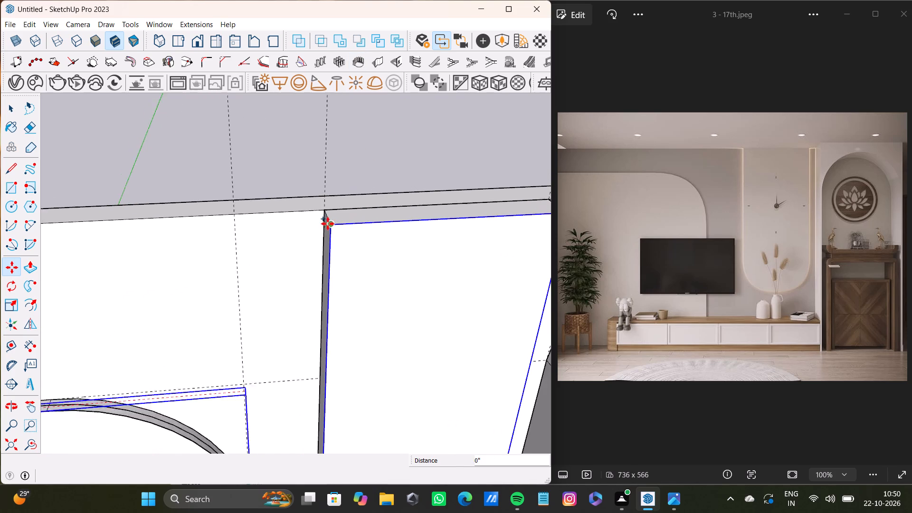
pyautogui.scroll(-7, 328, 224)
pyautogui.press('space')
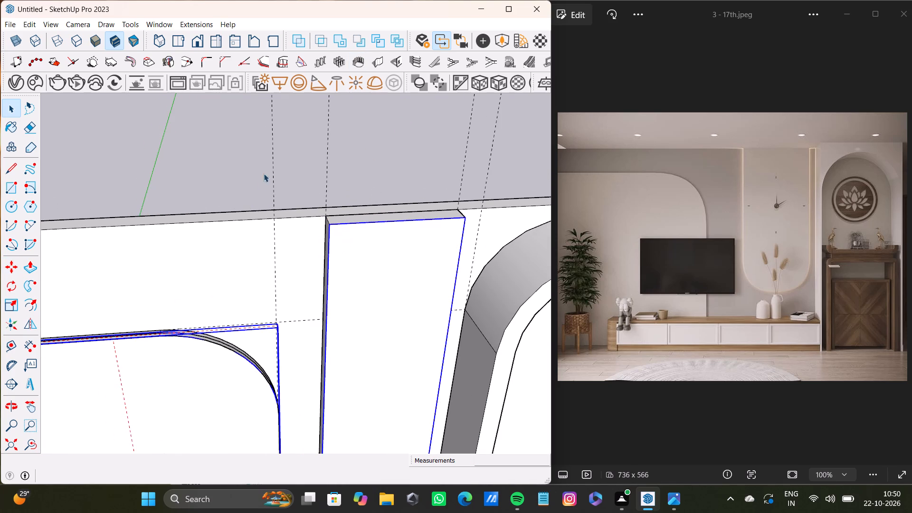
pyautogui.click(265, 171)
# Select the front outline of the tall middle panel: its top edge, both straight sides and the rounded bottom, without the face.
pyautogui.click(342, 226)
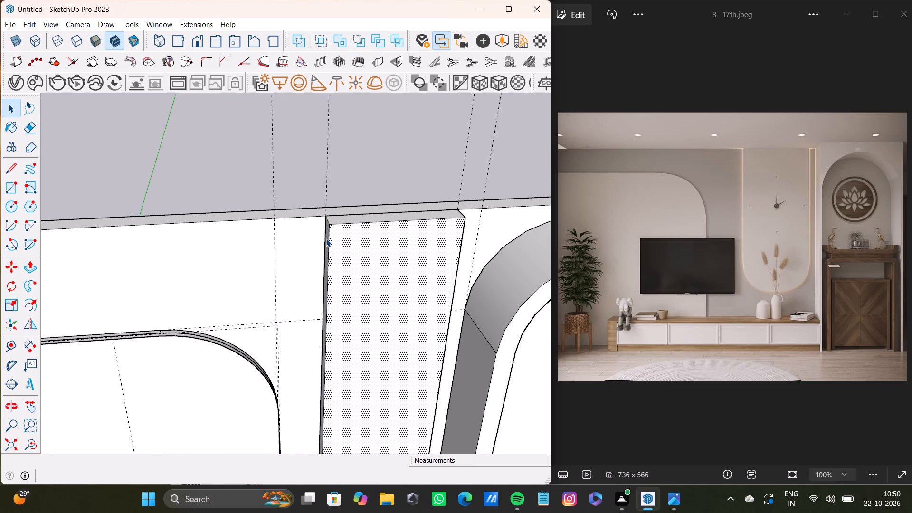
pyautogui.keyDown('shift'); pyautogui.click(328, 244); pyautogui.keyUp('shift')
pyautogui.keyDown('shift'); pyautogui.click(340, 224); pyautogui.keyUp('shift')
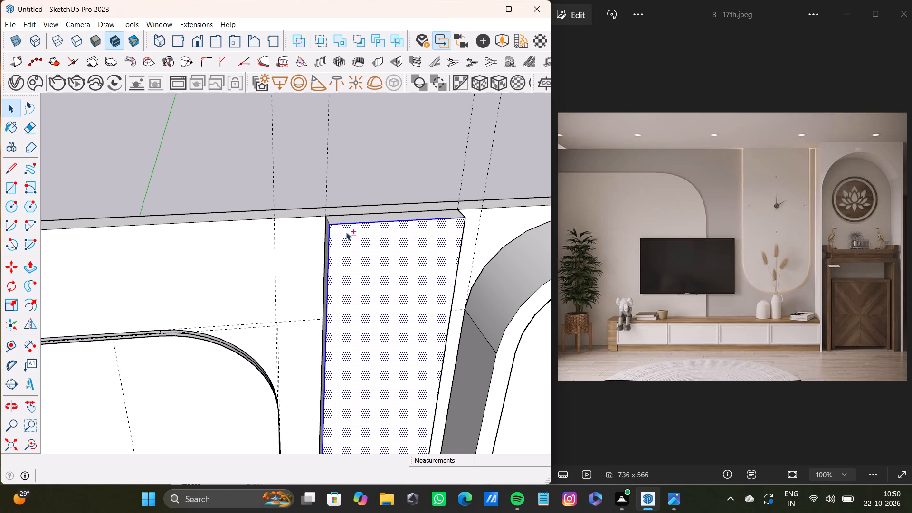
pyautogui.keyDown('shift'); pyautogui.click(346, 232); pyautogui.keyUp('shift')
pyautogui.keyDown('shift'); pyautogui.moveTo(379, 289); pyautogui.dragTo(361, 289, button='middle'); pyautogui.keyUp('shift')
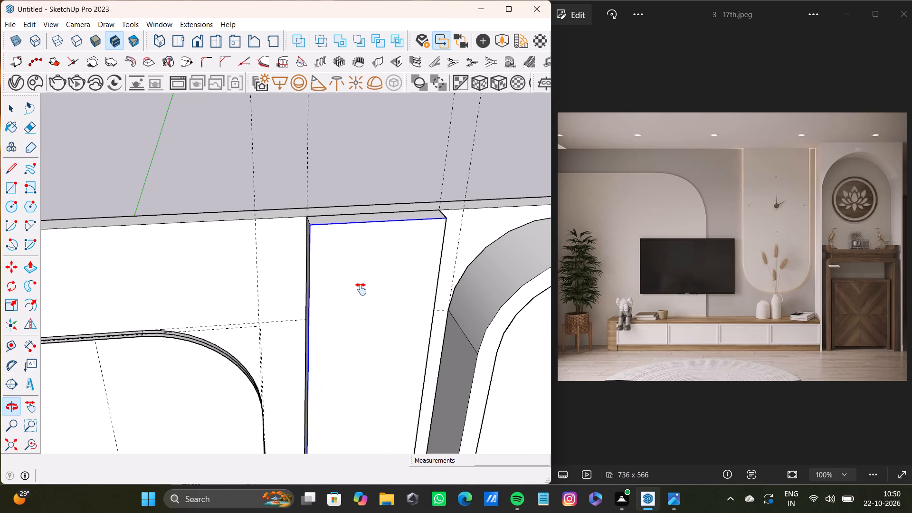
pyautogui.keyDown('shift'); pyautogui.moveTo(361, 289); pyautogui.dragTo(322, 304, button='middle'); pyautogui.keyUp('shift')
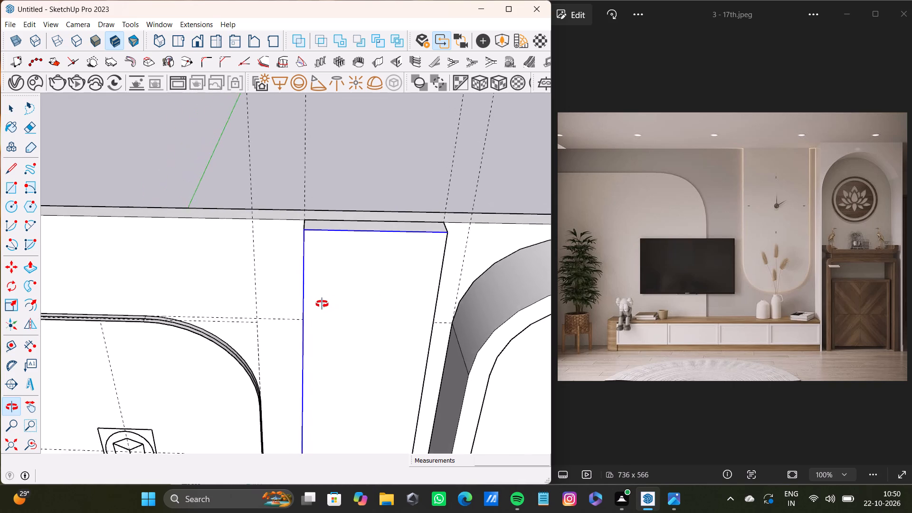
pyautogui.keyDown('shift'); pyautogui.moveTo(322, 304); pyautogui.dragTo(249, 260, button='middle'); pyautogui.keyUp('shift')
pyautogui.keyDown('shift'); pyautogui.scroll(5, 477, 278); pyautogui.keyUp('shift')
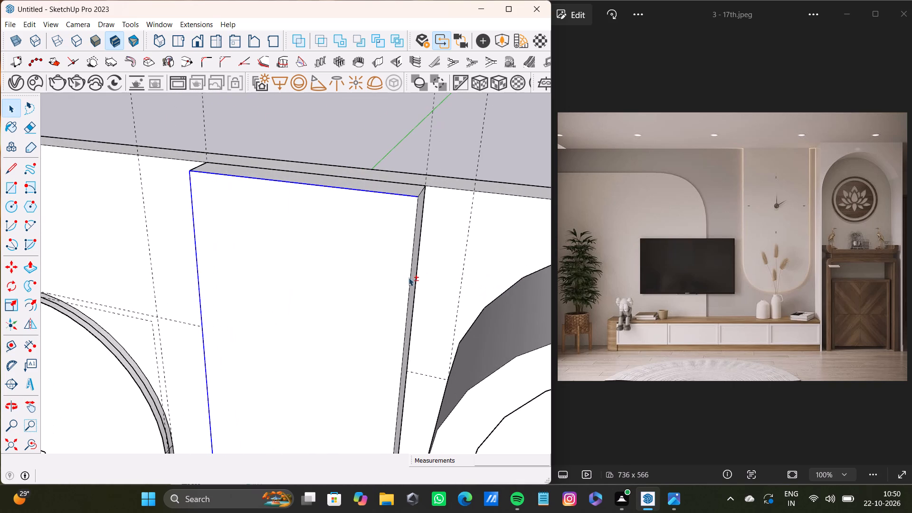
pyautogui.keyDown('shift'); pyautogui.click(409, 280); pyautogui.keyUp('shift')
pyautogui.keyDown('shift'); pyautogui.scroll(-5, 408, 281); pyautogui.keyUp('shift')
pyautogui.keyDown('shift'); pyautogui.moveTo(396, 293); pyautogui.dragTo(370, 68, button='middle'); pyautogui.keyUp('shift')
pyautogui.keyDown('shift'); pyautogui.scroll(-2, 360, 264); pyautogui.keyUp('shift')
pyautogui.keyDown('shift'); pyautogui.moveTo(354, 280); pyautogui.dragTo(360, 218, button='middle'); pyautogui.keyUp('shift')
pyautogui.keyDown('shift'); pyautogui.scroll(7, 360, 271); pyautogui.keyUp('shift')
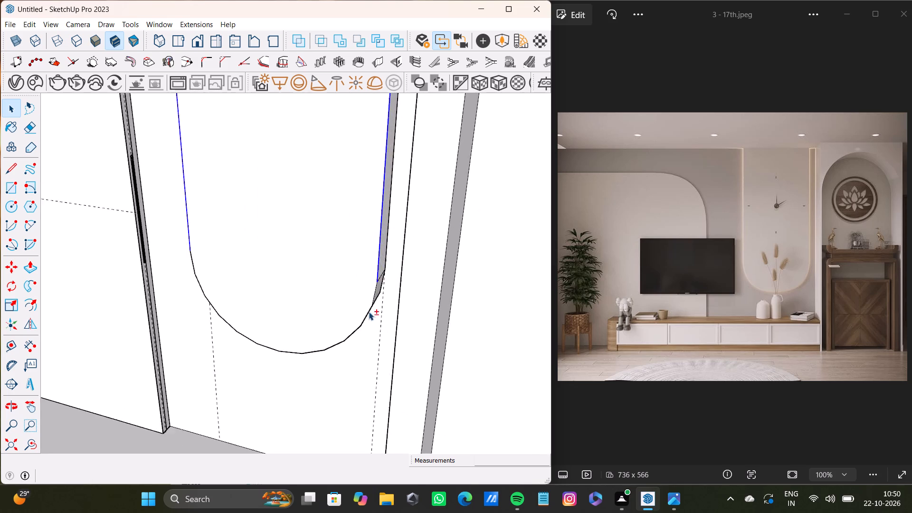
pyautogui.keyDown('shift'); pyautogui.scroll(3, 369, 312); pyautogui.keyUp('shift')
pyautogui.keyDown('shift'); pyautogui.click(375, 292); pyautogui.keyUp('shift')
# Copy the selected outline 3" back toward the wall, from the tall panel's front top corner to the midpoint of its thickness.
pyautogui.keyDown('shift'); pyautogui.scroll(-5, 265, 306); pyautogui.keyUp('shift')
pyautogui.moveTo(242, 294); pyautogui.dragTo(462, 314, button='middle')
pyautogui.scroll(-4, 332, 290)
pyautogui.keyDown('shift'); pyautogui.moveTo(318, 290); pyautogui.dragTo(262, 357, button='middle'); pyautogui.keyUp('shift')
pyautogui.scroll(-4, 261, 331)
pyautogui.keyDown('shift'); pyautogui.moveTo(266, 306); pyautogui.dragTo(271, 352, button='middle'); pyautogui.keyUp('shift')
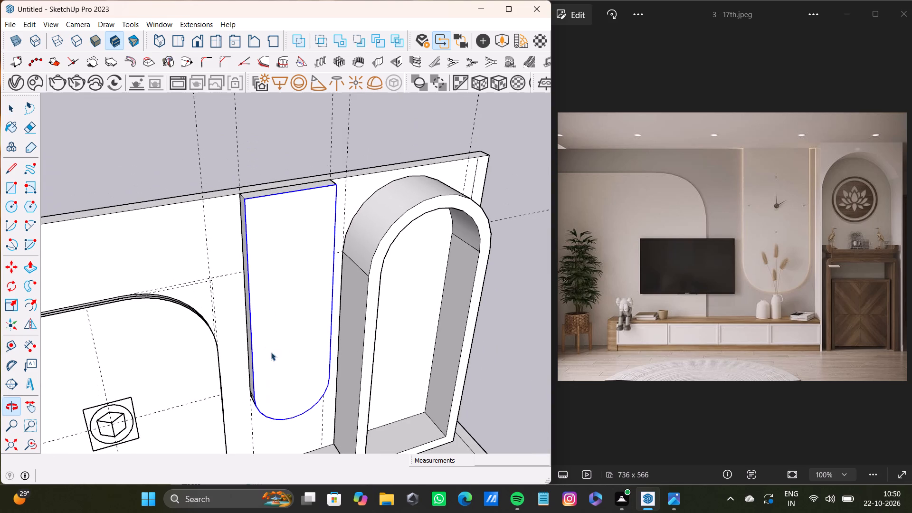
pyautogui.press('m')
pyautogui.scroll(5, 236, 223)
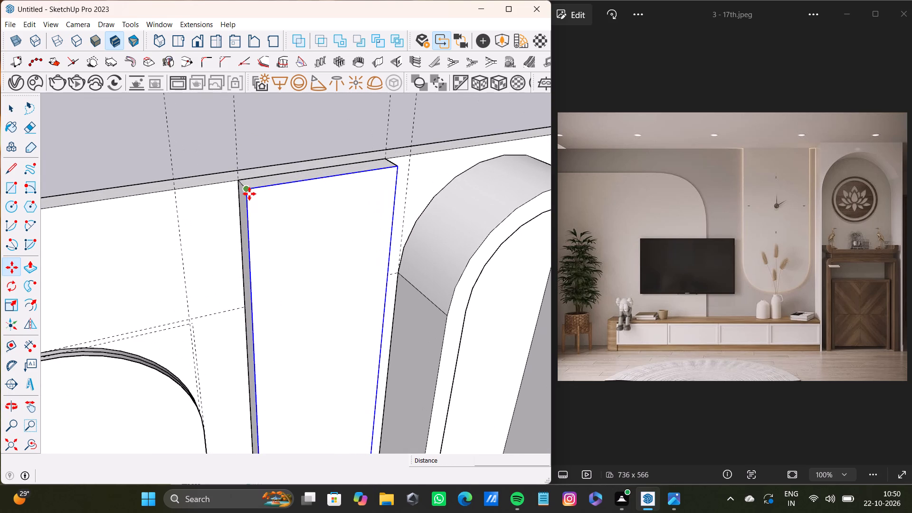
pyautogui.click(247, 192)
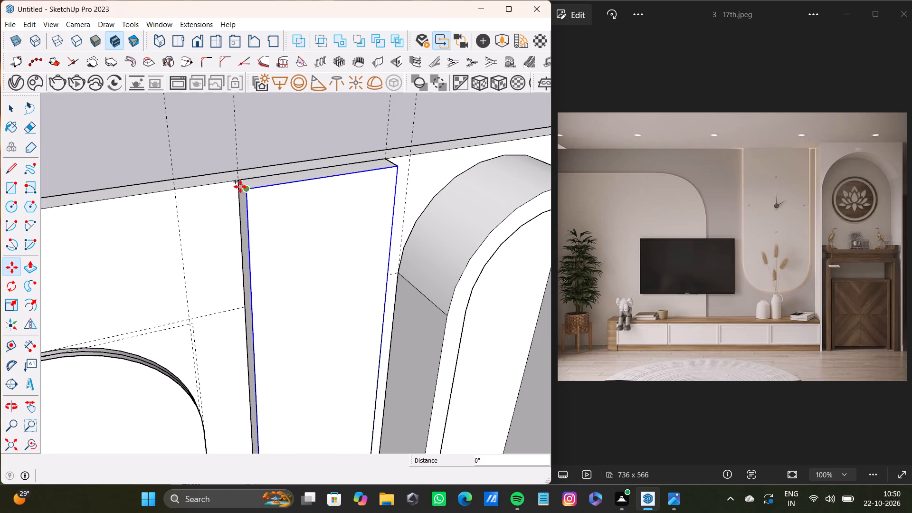
pyautogui.scroll(11, 241, 189)
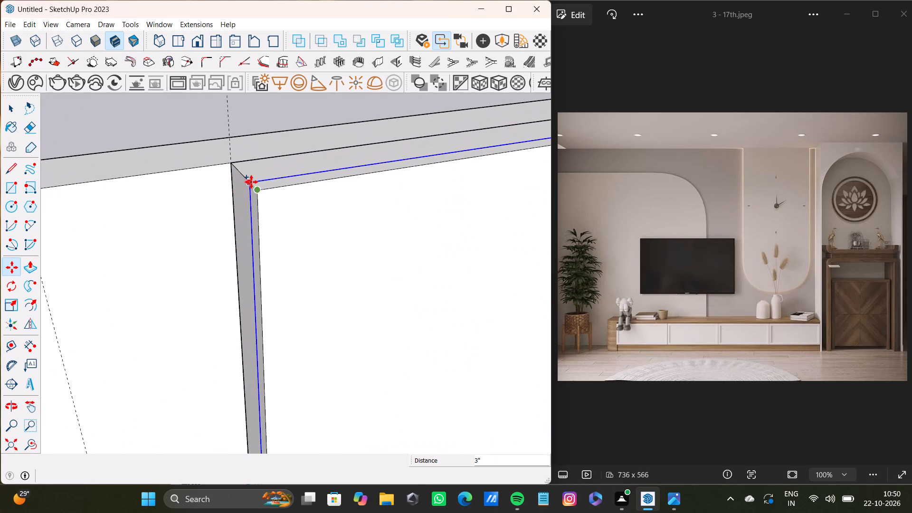
pyautogui.click(251, 182)
# Add the front strip of the tall panel's top and its front edge to the selection.
pyautogui.scroll(-12, 254, 231)
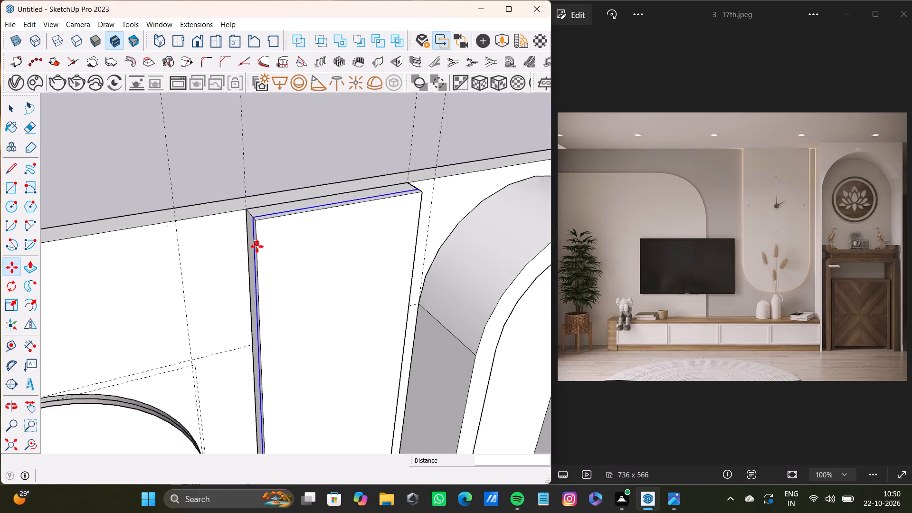
pyautogui.scroll(-6, 257, 247)
pyautogui.moveTo(275, 275); pyautogui.dragTo(117, 368, button='middle')
pyautogui.scroll(2, 186, 295)
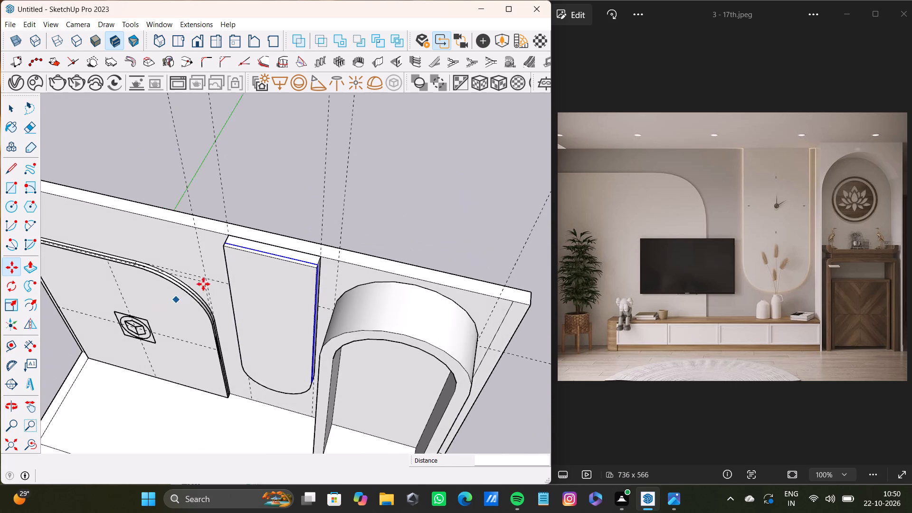
pyautogui.scroll(8, 203, 284)
pyautogui.press('space')
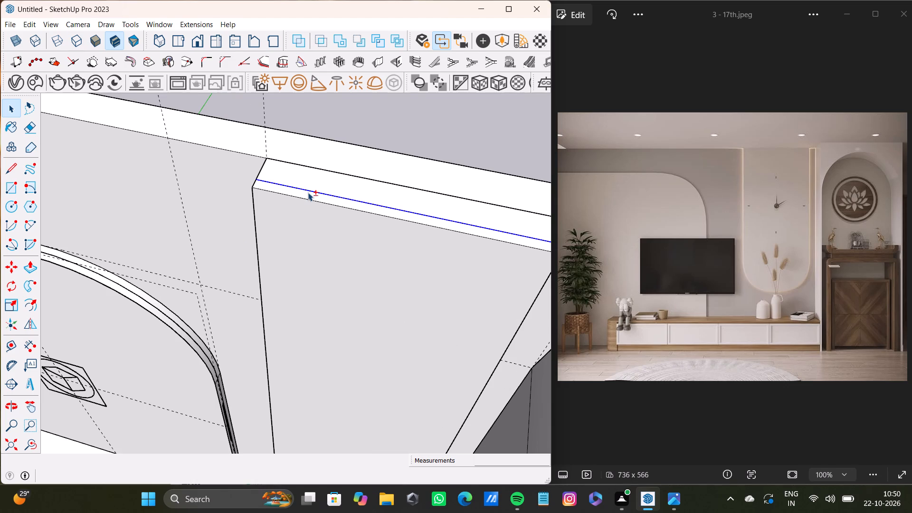
pyautogui.keyDown('shift'); pyautogui.click(309, 192); pyautogui.keyUp('shift')
pyautogui.keyDown('shift'); pyautogui.click(309, 191); pyautogui.keyUp('shift')
pyautogui.keyDown('shift'); pyautogui.click(316, 194); pyautogui.keyUp('shift')
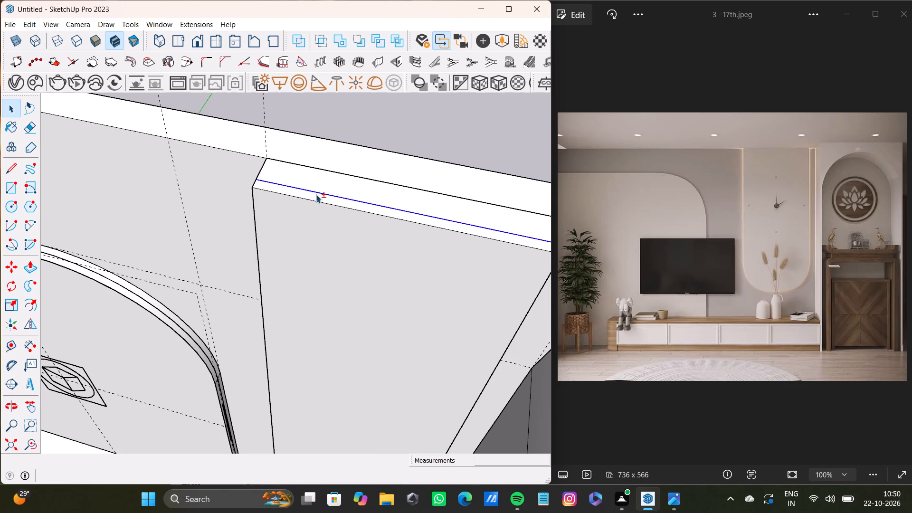
pyautogui.keyDown('shift'); pyautogui.click(316, 197); pyautogui.keyUp('shift')
pyautogui.keyDown('shift'); pyautogui.click(316, 191); pyautogui.keyUp('shift')
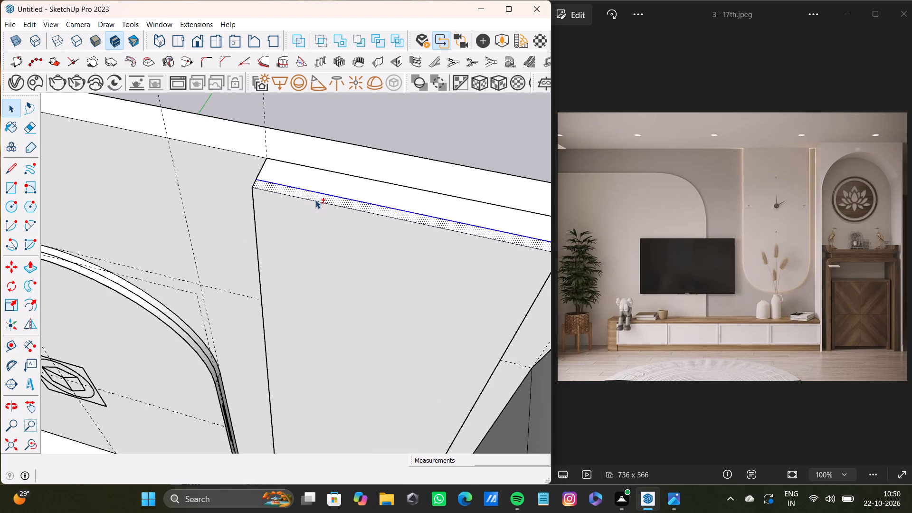
pyautogui.keyDown('shift'); pyautogui.click(315, 200); pyautogui.keyUp('shift')
# Add the front strips and front edges of the tall panel's left side and rounded bottom to the selection.
pyautogui.moveTo(250, 201); pyautogui.dragTo(462, 232, button='middle')
pyautogui.keyDown('shift'); pyautogui.scroll(3, 366, 271); pyautogui.keyUp('shift')
pyautogui.keyDown('shift'); pyautogui.click(395, 170); pyautogui.keyUp('shift')
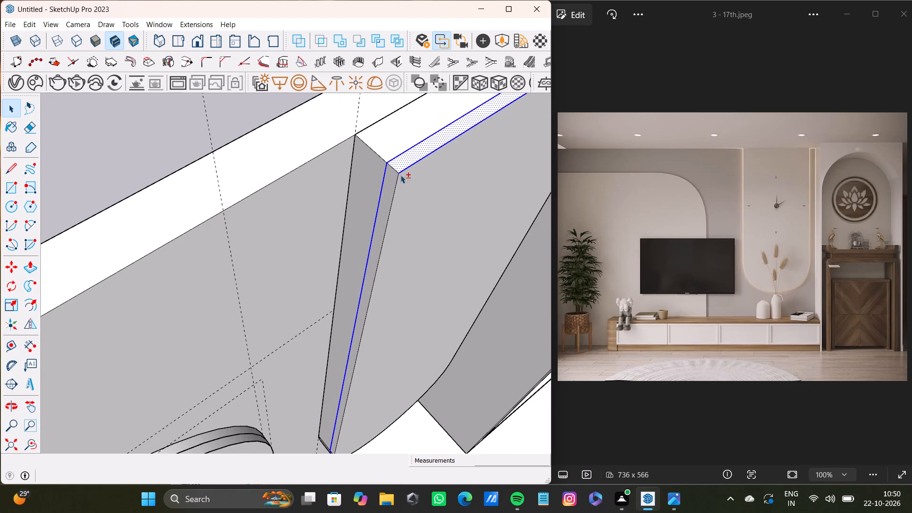
pyautogui.keyDown('shift'); pyautogui.click(394, 192); pyautogui.keyUp('shift')
pyautogui.keyDown('shift'); pyautogui.scroll(-4, 393, 204); pyautogui.keyUp('shift')
pyautogui.keyDown('shift'); pyautogui.moveTo(399, 229); pyautogui.dragTo(344, 128, button='middle'); pyautogui.keyUp('shift')
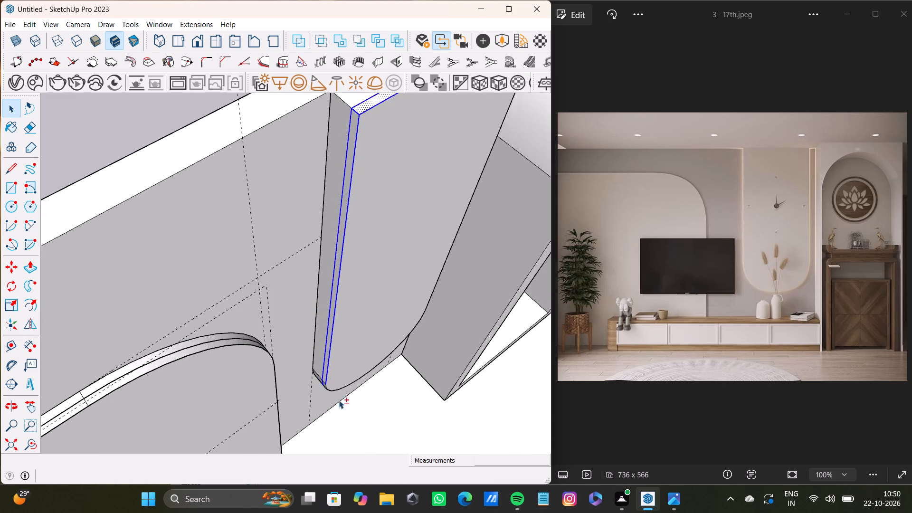
pyautogui.keyDown('shift'); pyautogui.moveTo(339, 400); pyautogui.dragTo(310, 247, button='middle'); pyautogui.keyUp('shift')
pyautogui.keyDown('shift'); pyautogui.scroll(8, 301, 256); pyautogui.keyUp('shift')
pyautogui.keyDown('shift'); pyautogui.moveTo(282, 180); pyautogui.dragTo(214, 102, button='middle'); pyautogui.keyUp('shift')
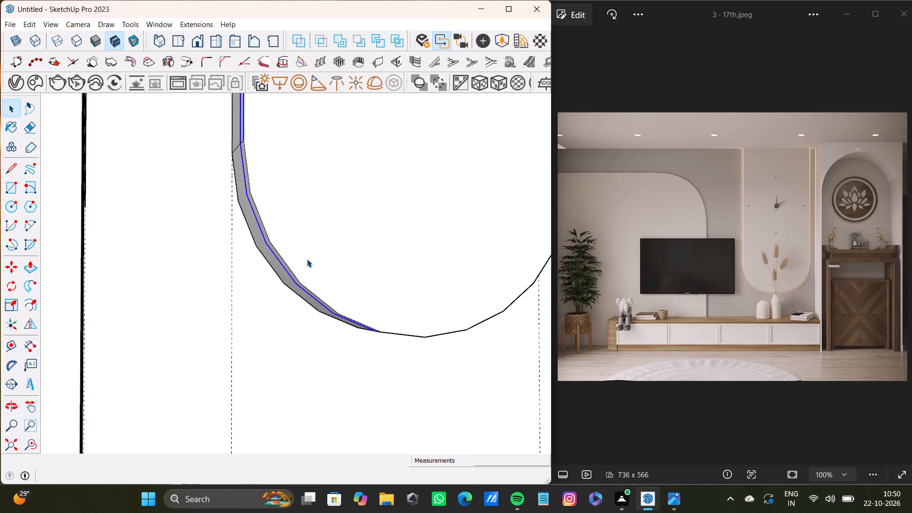
pyautogui.moveTo(307, 259); pyautogui.dragTo(356, 211, button='middle')
pyautogui.keyDown('shift'); pyautogui.scroll(5, 253, 227); pyautogui.keyUp('shift')
pyautogui.keyDown('shift'); pyautogui.click(303, 234); pyautogui.keyUp('shift')
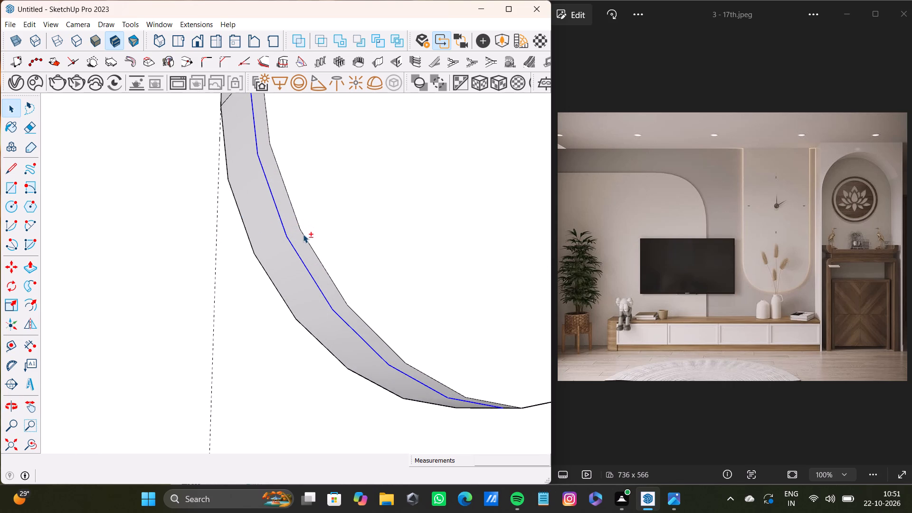
pyautogui.keyDown('shift'); pyautogui.click(298, 240); pyautogui.keyUp('shift')
pyautogui.keyDown('shift'); pyautogui.scroll(-9, 299, 239); pyautogui.keyUp('shift')
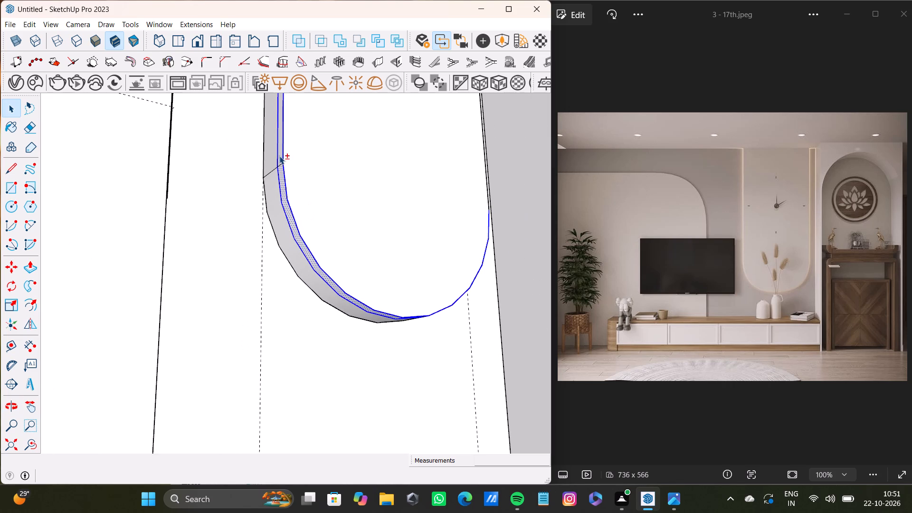
pyautogui.keyDown('shift'); pyautogui.click(279, 156); pyautogui.keyUp('shift')
# Add the front strip and front edge of the tall panel's right straight side to the selection.
pyautogui.keyDown('shift'); pyautogui.scroll(-4, 284, 157); pyautogui.keyUp('shift')
pyautogui.keyDown('shift'); pyautogui.scroll(1, 317, 165); pyautogui.keyUp('shift')
pyautogui.keyDown('shift'); pyautogui.moveTo(317, 165); pyautogui.dragTo(24, 263, button='middle'); pyautogui.keyUp('shift')
pyautogui.scroll(2, 305, 238)
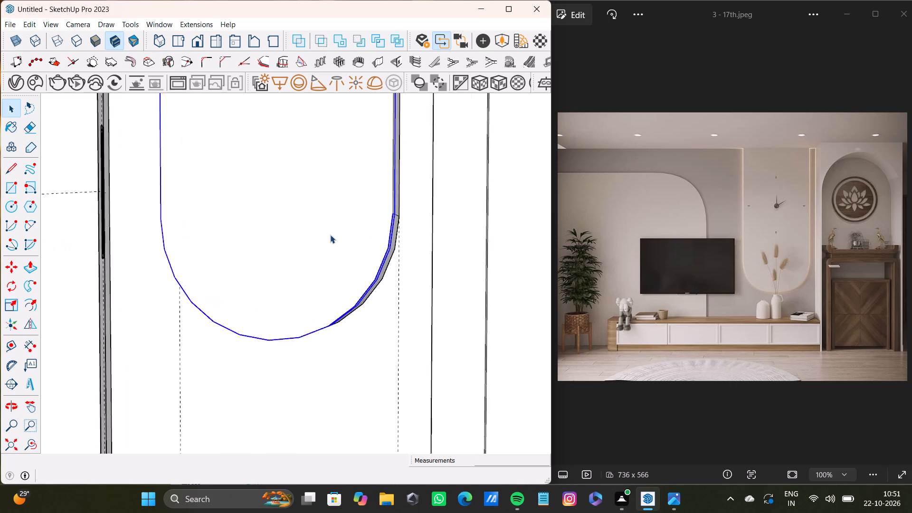
pyautogui.scroll(4, 330, 235)
pyautogui.moveTo(387, 247); pyautogui.dragTo(350, 274, button='middle')
pyautogui.keyDown('shift'); pyautogui.scroll(7, 433, 200); pyautogui.keyUp('shift')
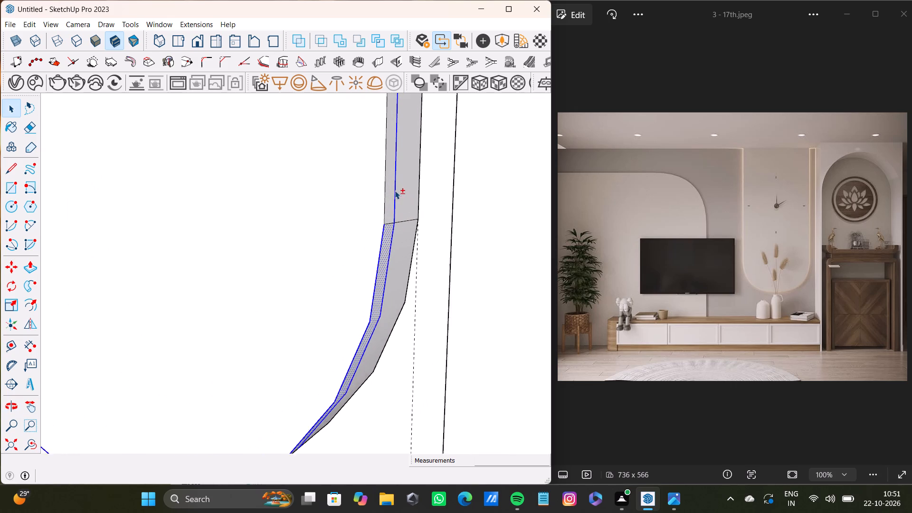
pyautogui.keyDown('shift'); pyautogui.scroll(1, 395, 190); pyautogui.keyUp('shift')
pyautogui.keyDown('shift'); pyautogui.click(382, 201); pyautogui.keyUp('shift')
pyautogui.keyDown('shift'); pyautogui.click(387, 205); pyautogui.keyUp('shift')
# Group the selected front strips and edges of the tall panel and convert the group to a V-Ray mesh light.
pyautogui.keyDown('shift'); pyautogui.scroll(-14, 388, 207); pyautogui.keyUp('shift')
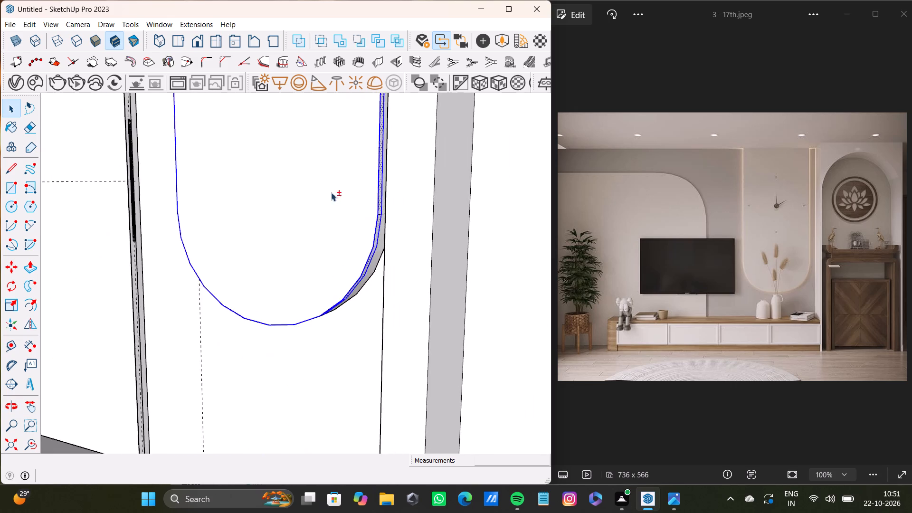
pyautogui.keyDown('shift'); pyautogui.moveTo(314, 154); pyautogui.dragTo(358, 335, button='middle'); pyautogui.keyUp('shift')
pyautogui.keyDown('shift'); pyautogui.scroll(-9, 364, 311); pyautogui.keyUp('shift')
pyautogui.keyDown('shift'); pyautogui.moveTo(354, 241); pyautogui.dragTo(347, 382, button='middle'); pyautogui.keyUp('shift')
pyautogui.moveTo(369, 220); pyautogui.dragTo(229, 283, button='middle')
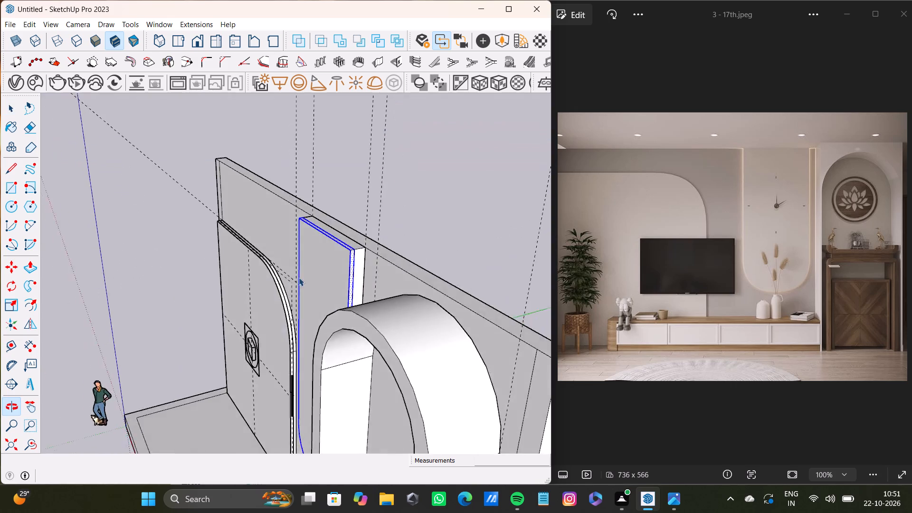
pyautogui.scroll(8, 310, 269)
pyautogui.moveTo(332, 253); pyautogui.dragTo(456, 294, button='middle')
pyautogui.scroll(-4, 427, 290)
pyautogui.keyDown('shift'); pyautogui.moveTo(396, 273); pyautogui.dragTo(438, 380, button='middle'); pyautogui.keyUp('shift')
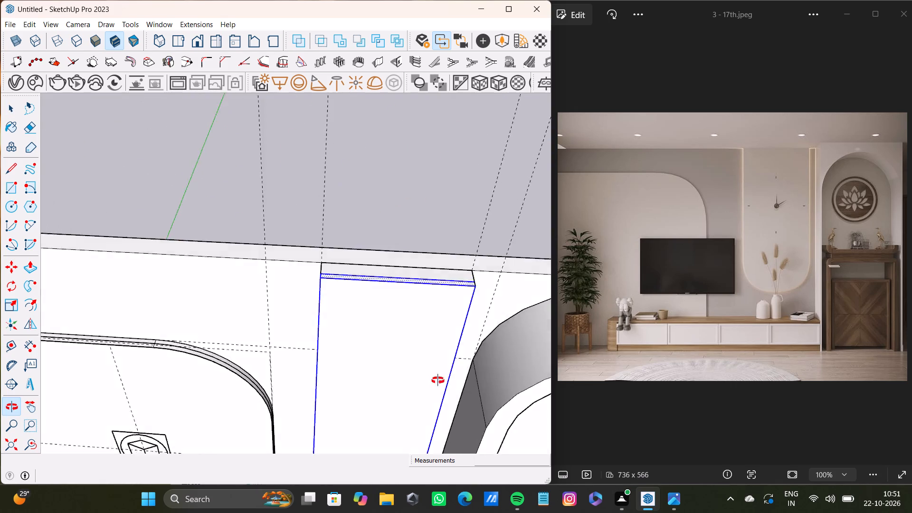
pyautogui.keyDown('shift'); pyautogui.moveTo(438, 380); pyautogui.dragTo(456, 380, button='middle'); pyautogui.keyUp('shift')
pyautogui.rightClick(424, 284)
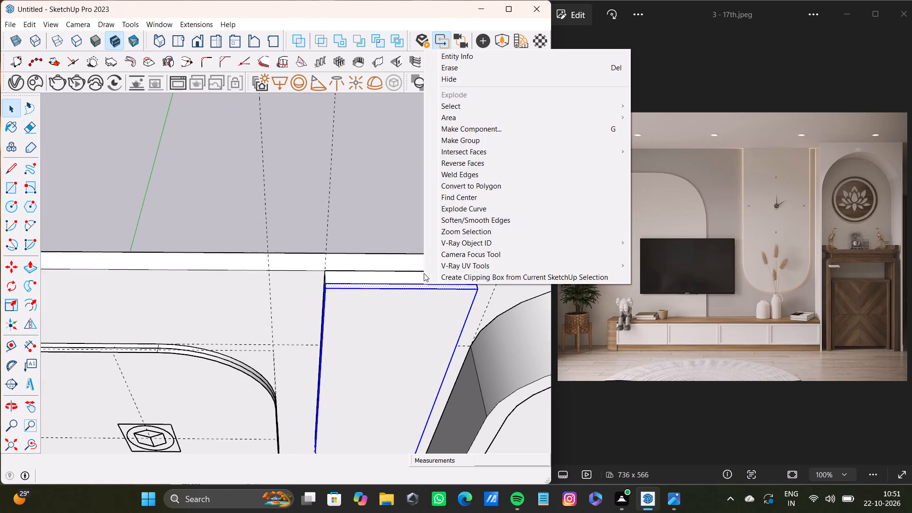
pyautogui.click(469, 137)
pyautogui.click(398, 83)
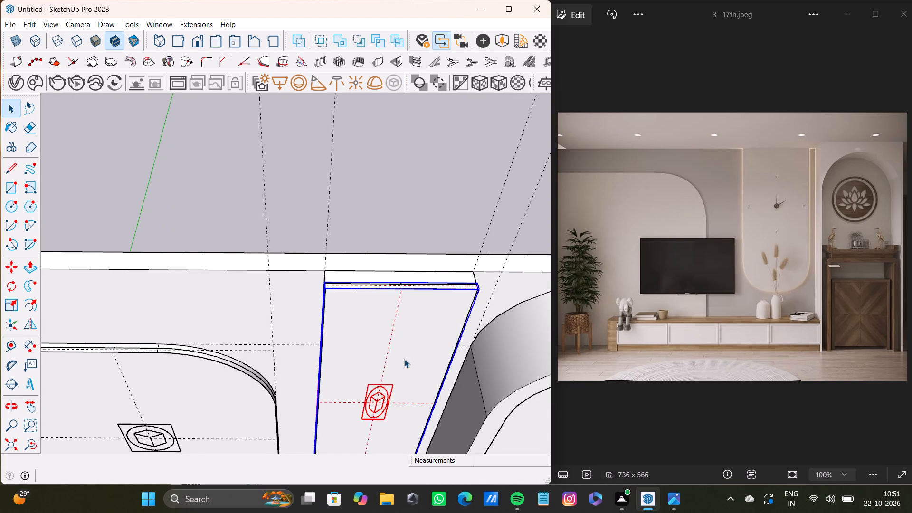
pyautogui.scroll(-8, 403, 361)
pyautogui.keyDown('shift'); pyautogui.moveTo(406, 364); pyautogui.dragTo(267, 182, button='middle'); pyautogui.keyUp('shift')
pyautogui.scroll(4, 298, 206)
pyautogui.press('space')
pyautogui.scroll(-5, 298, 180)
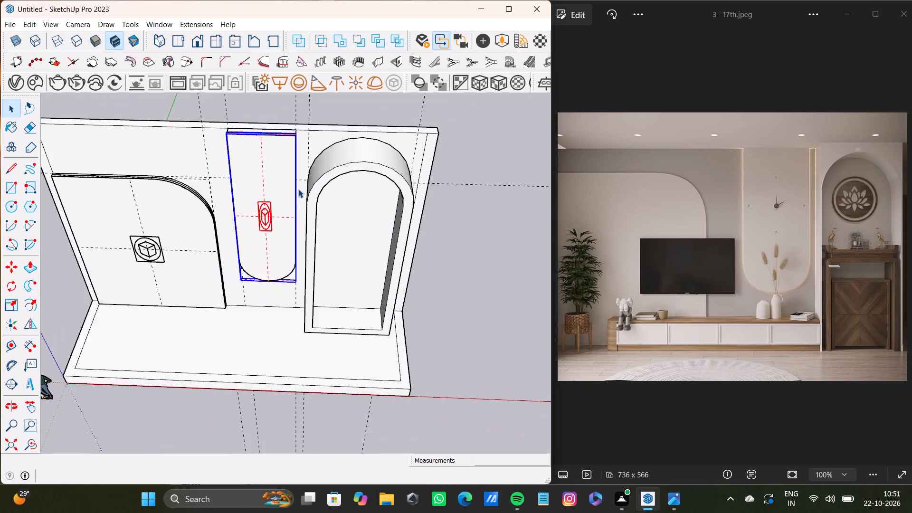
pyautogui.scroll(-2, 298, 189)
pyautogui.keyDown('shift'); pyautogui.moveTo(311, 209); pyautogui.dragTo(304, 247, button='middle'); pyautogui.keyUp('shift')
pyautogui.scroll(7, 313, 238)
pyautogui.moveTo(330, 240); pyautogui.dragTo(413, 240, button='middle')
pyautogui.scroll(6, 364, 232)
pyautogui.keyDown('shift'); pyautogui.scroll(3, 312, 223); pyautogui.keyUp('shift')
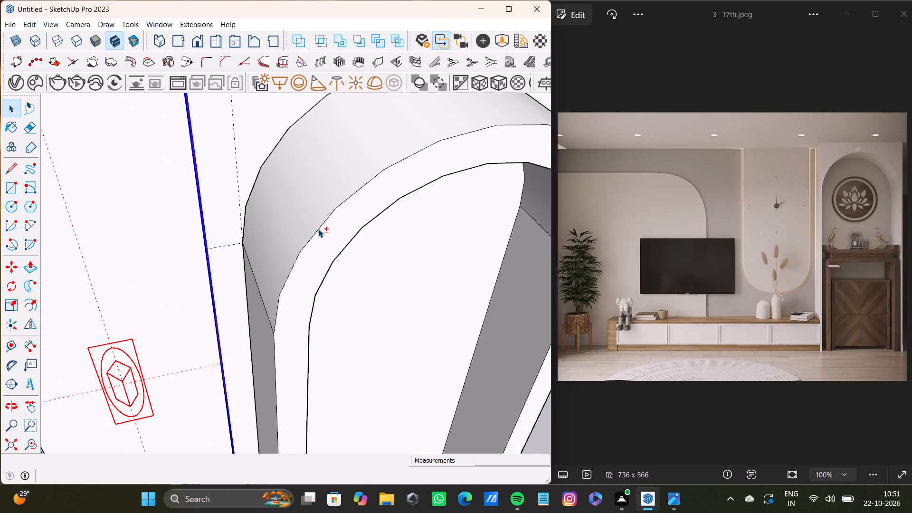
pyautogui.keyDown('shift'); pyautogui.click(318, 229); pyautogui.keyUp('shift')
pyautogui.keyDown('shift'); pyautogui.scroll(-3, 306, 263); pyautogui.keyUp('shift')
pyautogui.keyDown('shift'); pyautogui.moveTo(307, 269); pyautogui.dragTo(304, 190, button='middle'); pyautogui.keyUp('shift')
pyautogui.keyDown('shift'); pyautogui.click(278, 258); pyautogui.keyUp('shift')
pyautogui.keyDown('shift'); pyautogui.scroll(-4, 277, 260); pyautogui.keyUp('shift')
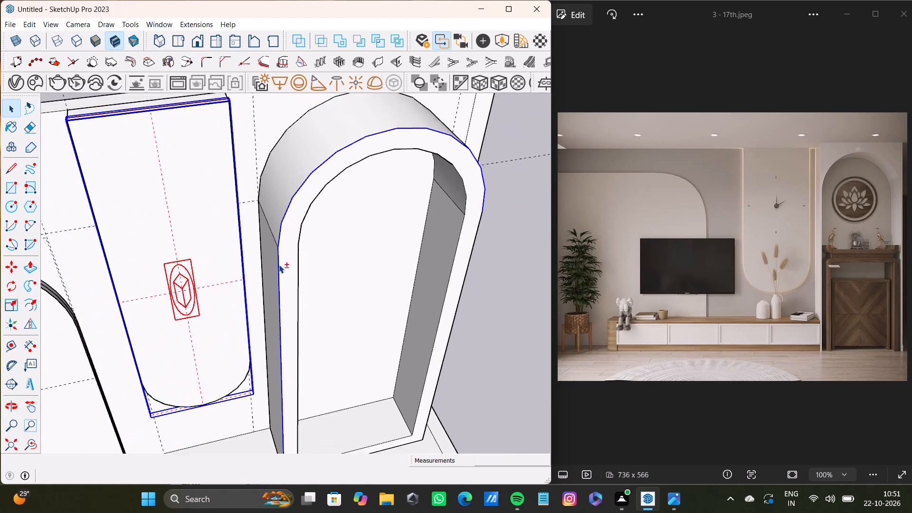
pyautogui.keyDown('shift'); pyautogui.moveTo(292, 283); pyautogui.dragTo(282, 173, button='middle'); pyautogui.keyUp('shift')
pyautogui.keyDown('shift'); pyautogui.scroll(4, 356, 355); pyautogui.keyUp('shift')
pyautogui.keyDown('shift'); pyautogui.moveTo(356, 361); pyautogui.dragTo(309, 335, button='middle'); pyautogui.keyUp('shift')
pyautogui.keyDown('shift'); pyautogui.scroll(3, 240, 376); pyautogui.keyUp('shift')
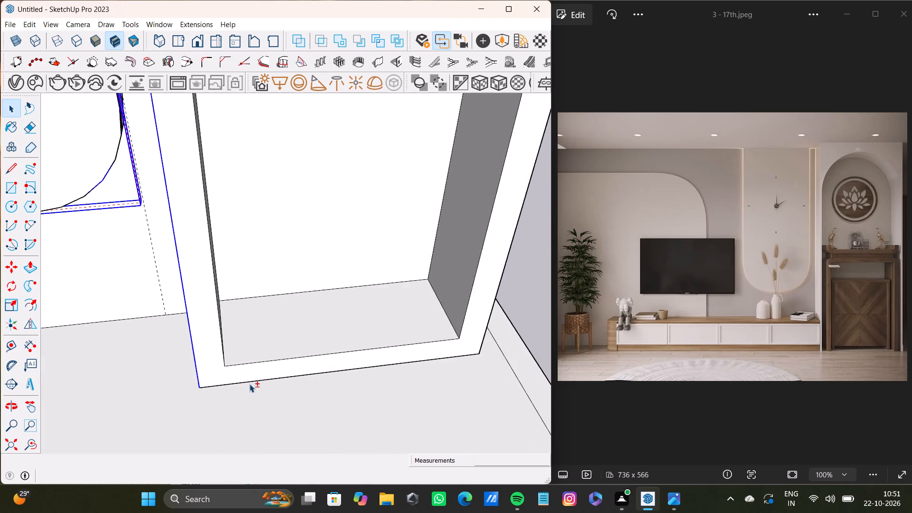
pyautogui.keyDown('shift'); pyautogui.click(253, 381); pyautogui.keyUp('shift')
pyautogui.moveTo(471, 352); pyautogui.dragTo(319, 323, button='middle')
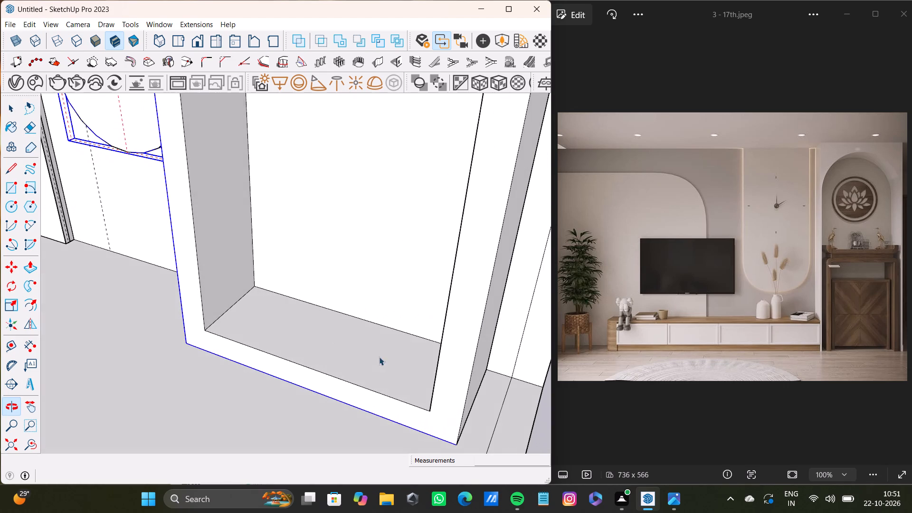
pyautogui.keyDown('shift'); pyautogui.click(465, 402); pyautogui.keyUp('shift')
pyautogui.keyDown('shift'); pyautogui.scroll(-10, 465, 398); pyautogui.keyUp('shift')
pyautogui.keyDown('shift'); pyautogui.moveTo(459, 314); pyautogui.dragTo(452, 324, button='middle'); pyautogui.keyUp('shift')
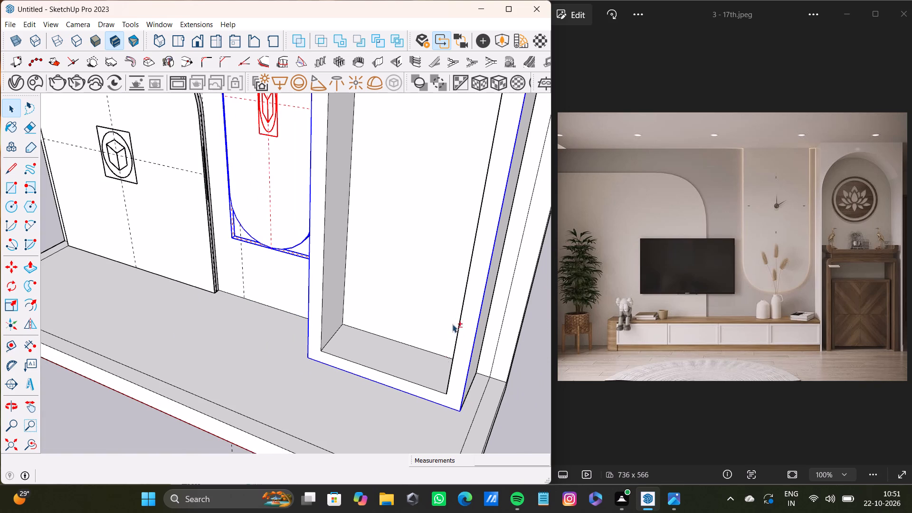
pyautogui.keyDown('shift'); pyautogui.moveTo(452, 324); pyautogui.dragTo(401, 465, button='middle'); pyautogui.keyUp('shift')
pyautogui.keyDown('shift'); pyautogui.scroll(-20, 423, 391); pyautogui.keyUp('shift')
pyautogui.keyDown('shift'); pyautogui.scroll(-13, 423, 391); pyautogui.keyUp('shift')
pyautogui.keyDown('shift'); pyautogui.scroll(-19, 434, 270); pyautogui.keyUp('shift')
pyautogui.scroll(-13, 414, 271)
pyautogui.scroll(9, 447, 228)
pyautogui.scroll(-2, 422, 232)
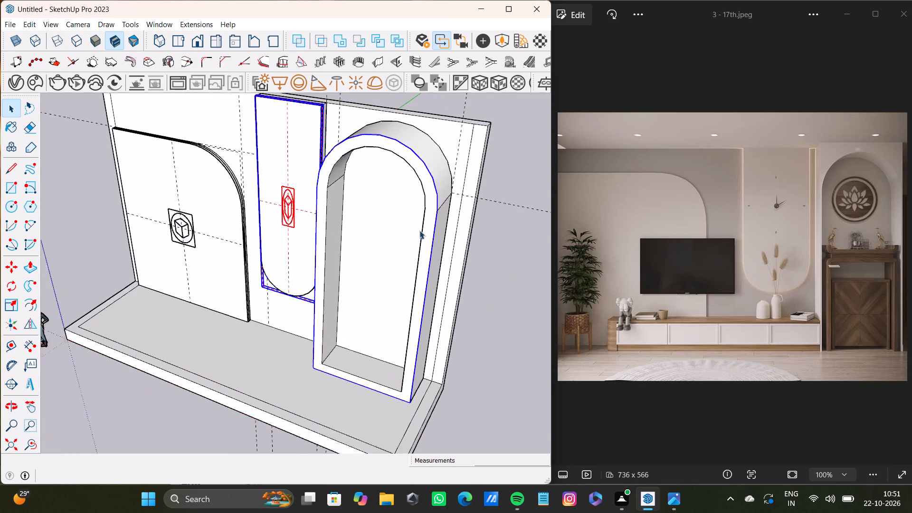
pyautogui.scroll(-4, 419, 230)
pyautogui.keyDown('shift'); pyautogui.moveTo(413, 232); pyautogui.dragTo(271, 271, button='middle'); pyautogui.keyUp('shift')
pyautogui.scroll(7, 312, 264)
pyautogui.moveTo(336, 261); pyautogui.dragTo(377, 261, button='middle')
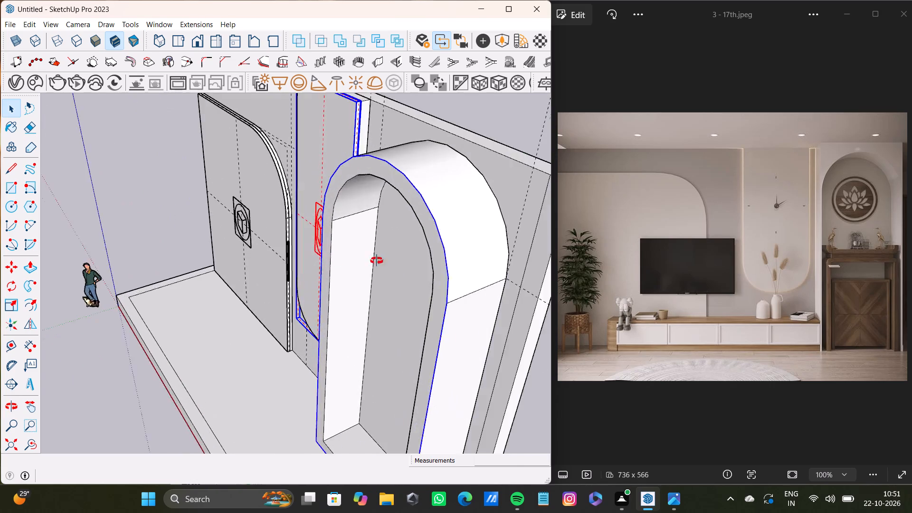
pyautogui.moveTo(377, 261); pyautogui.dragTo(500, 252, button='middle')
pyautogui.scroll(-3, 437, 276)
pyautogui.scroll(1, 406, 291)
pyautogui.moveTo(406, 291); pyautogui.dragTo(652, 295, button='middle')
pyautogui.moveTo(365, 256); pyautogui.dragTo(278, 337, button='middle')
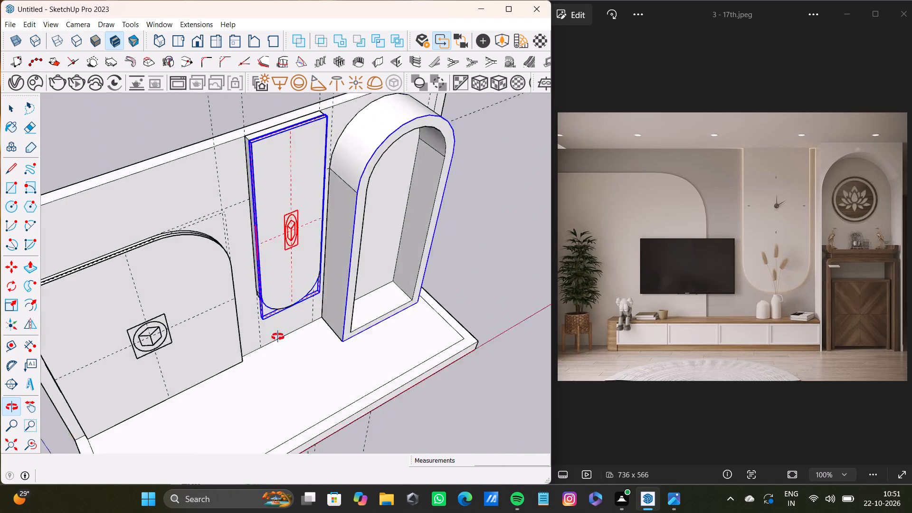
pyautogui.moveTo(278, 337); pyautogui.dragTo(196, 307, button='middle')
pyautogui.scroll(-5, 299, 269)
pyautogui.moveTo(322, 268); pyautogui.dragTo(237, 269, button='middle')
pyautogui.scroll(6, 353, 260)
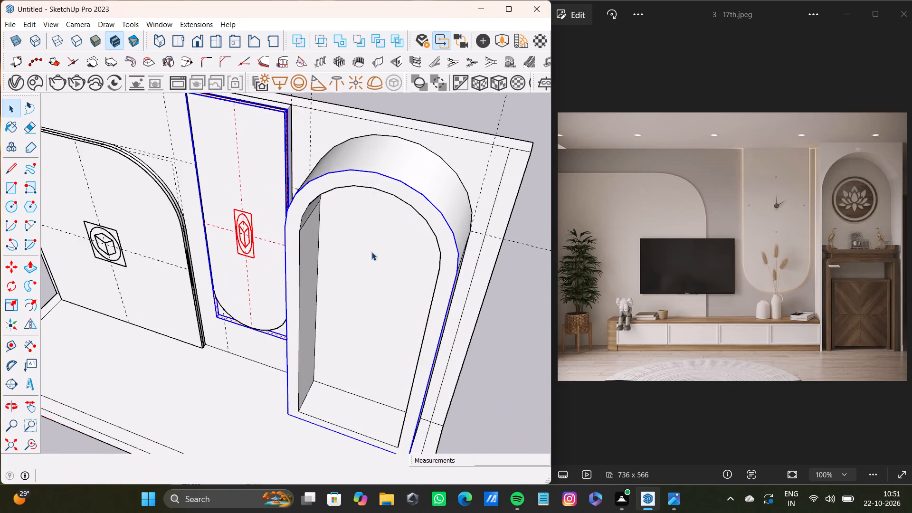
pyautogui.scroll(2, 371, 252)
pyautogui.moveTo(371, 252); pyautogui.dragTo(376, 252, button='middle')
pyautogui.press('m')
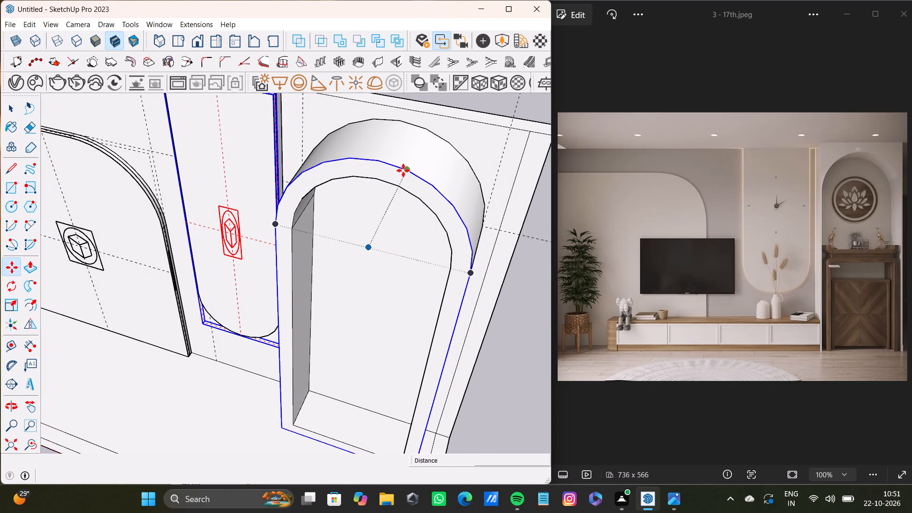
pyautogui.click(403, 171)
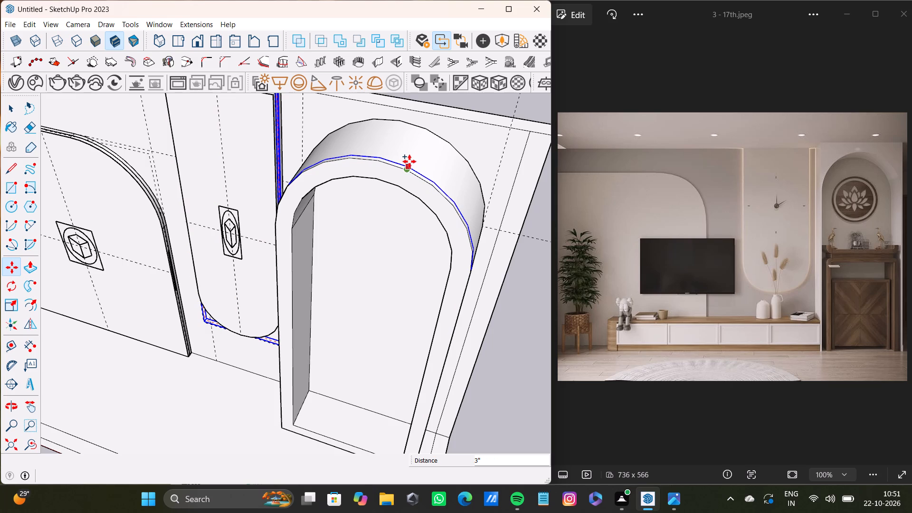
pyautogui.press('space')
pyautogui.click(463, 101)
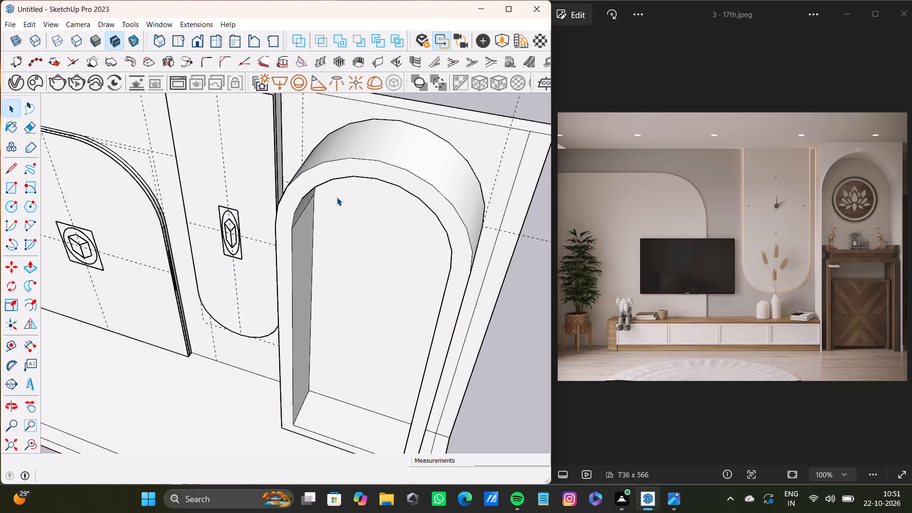
# Select the outer front outline of the arched niche: its curved top, both straight sides and the bottom edge.
pyautogui.click(401, 168)
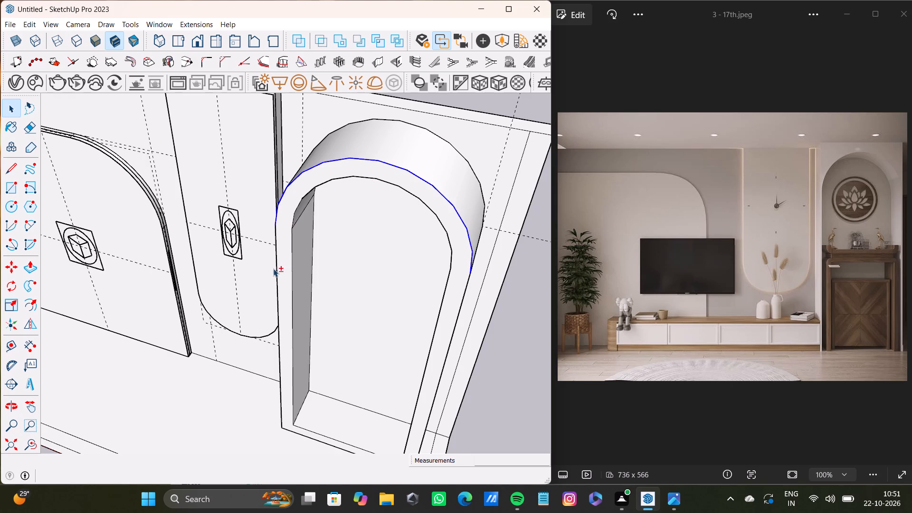
pyautogui.keyDown('shift'); pyautogui.click(276, 276); pyautogui.keyUp('shift')
pyautogui.keyDown('shift'); pyautogui.scroll(-1, 381, 327); pyautogui.keyUp('shift')
pyautogui.keyDown('shift'); pyautogui.moveTo(378, 326); pyautogui.dragTo(329, 247, button='middle'); pyautogui.keyUp('shift')
pyautogui.keyDown('shift'); pyautogui.scroll(3, 354, 245); pyautogui.keyUp('shift')
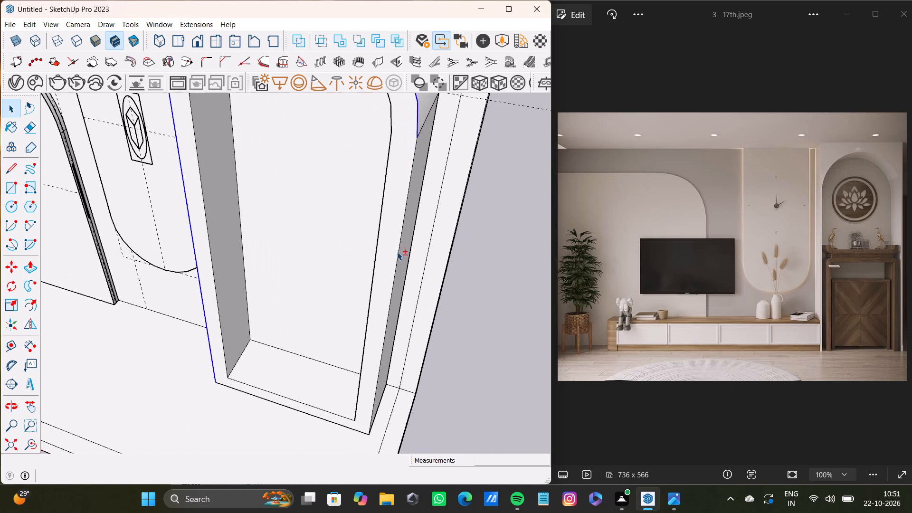
pyautogui.keyDown('shift'); pyautogui.click(398, 253); pyautogui.keyUp('shift')
pyautogui.keyDown('shift'); pyautogui.scroll(-4, 398, 255); pyautogui.keyUp('shift')
pyautogui.keyDown('shift'); pyautogui.moveTo(394, 280); pyautogui.dragTo(394, 238, button='middle'); pyautogui.keyUp('shift')
pyautogui.keyDown('shift'); pyautogui.scroll(6, 351, 323); pyautogui.keyUp('shift')
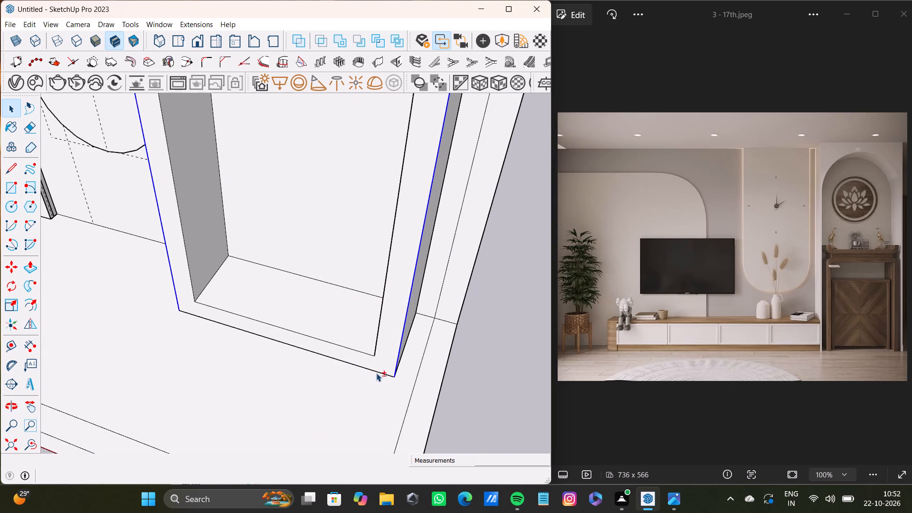
pyautogui.keyDown('shift'); pyautogui.click(377, 372); pyautogui.keyUp('shift')
# Copy the selected outer outline of the arched niche about 3" back from its front edge.
pyautogui.keyDown('shift'); pyautogui.scroll(-8, 368, 370); pyautogui.keyUp('shift')
pyautogui.moveTo(317, 346); pyautogui.dragTo(424, 345, button='middle')
pyautogui.scroll(-5, 306, 283)
pyautogui.moveTo(304, 283); pyautogui.dragTo(380, 291, button='middle')
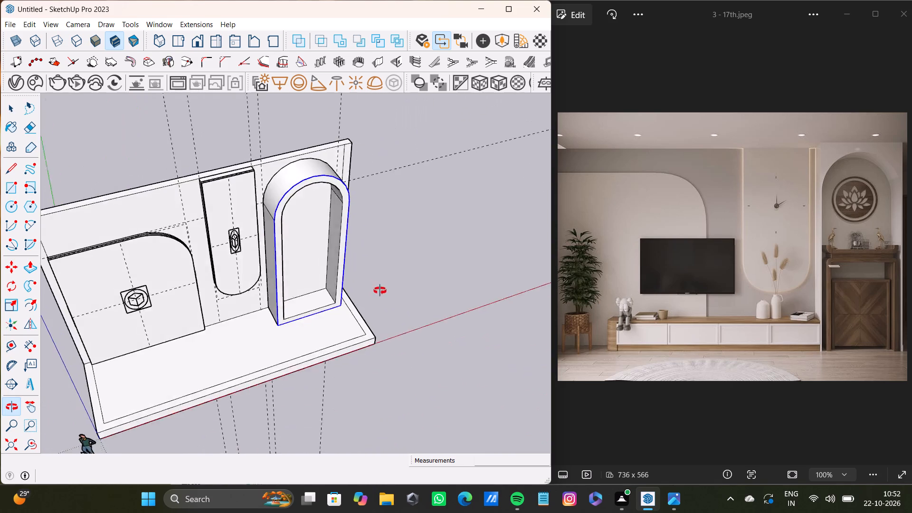
pyautogui.moveTo(380, 291); pyautogui.dragTo(230, 270, button='middle')
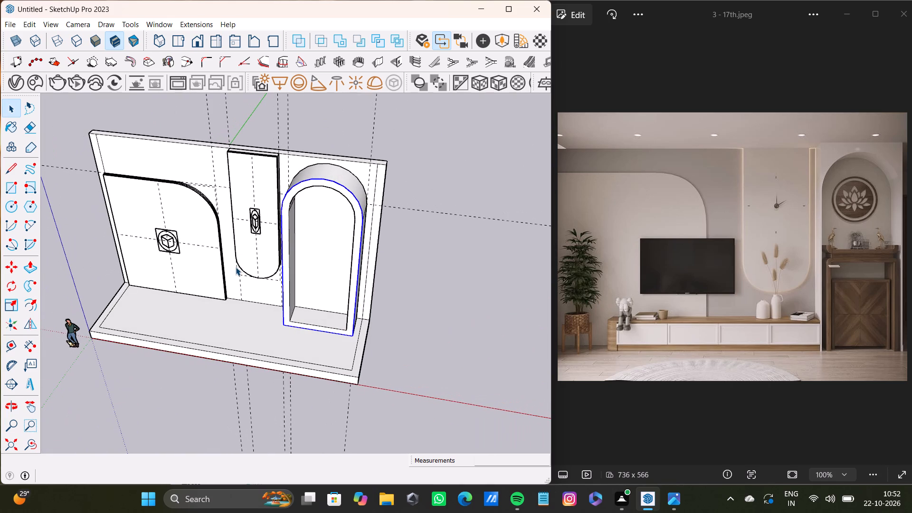
pyautogui.press('m')
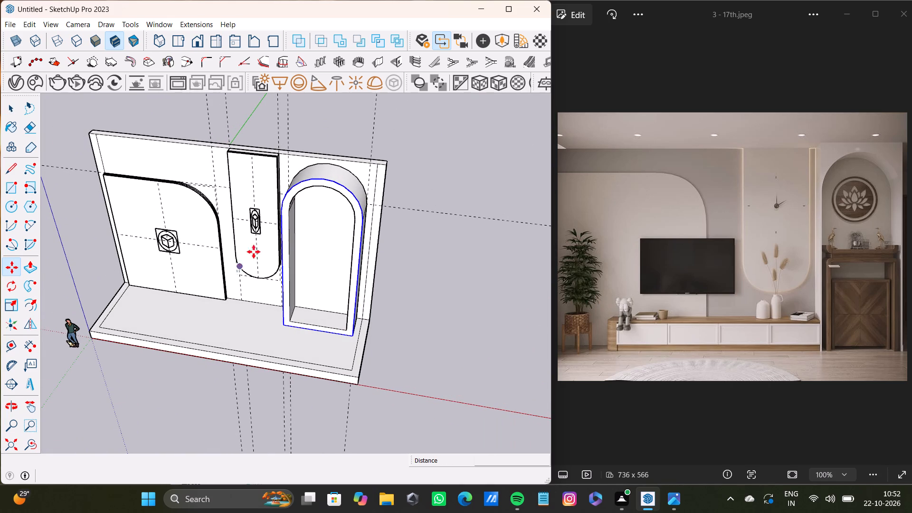
pyautogui.keyDown('ctrl'); pyautogui.scroll(7, 305, 196); pyautogui.keyUp('ctrl')
pyautogui.moveTo(317, 191); pyautogui.dragTo(413, 224, button='middle')
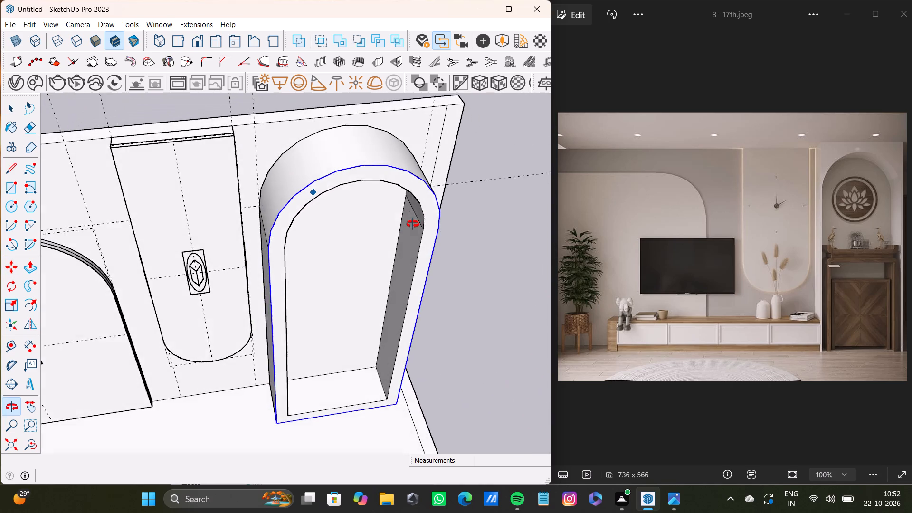
pyautogui.moveTo(413, 224); pyautogui.dragTo(414, 224, button='middle')
pyautogui.scroll(7, 365, 173)
pyautogui.click(355, 171)
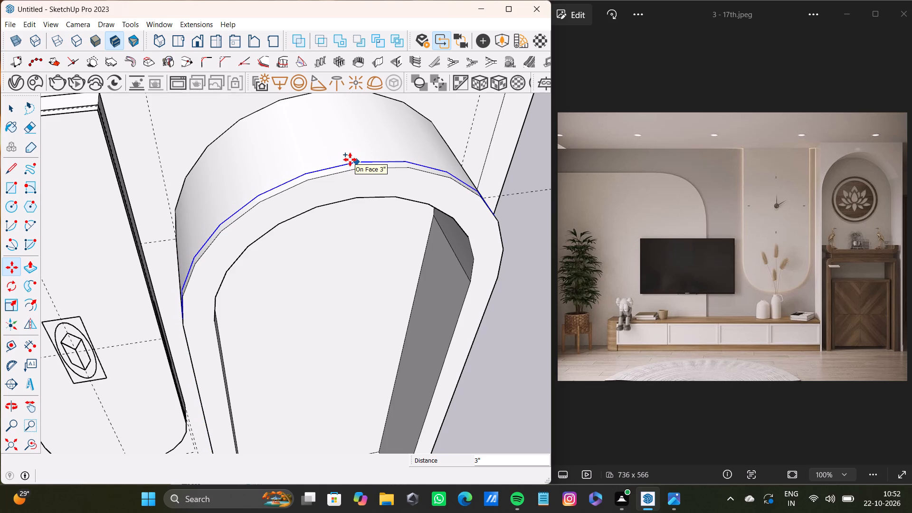
pyautogui.click(350, 160)
# Add the front strips and front edges of the niche's curved top and left straight side to the selection.
pyautogui.scroll(-9, 285, 239)
pyautogui.moveTo(284, 250); pyautogui.dragTo(416, 257, button='middle')
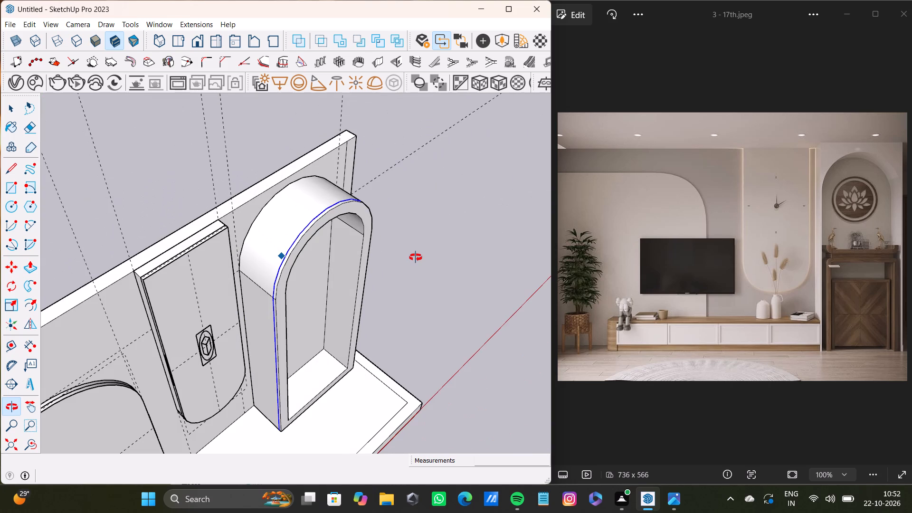
pyautogui.moveTo(416, 257); pyautogui.dragTo(402, 266, button='middle')
pyautogui.press('space')
pyautogui.scroll(11, 303, 288)
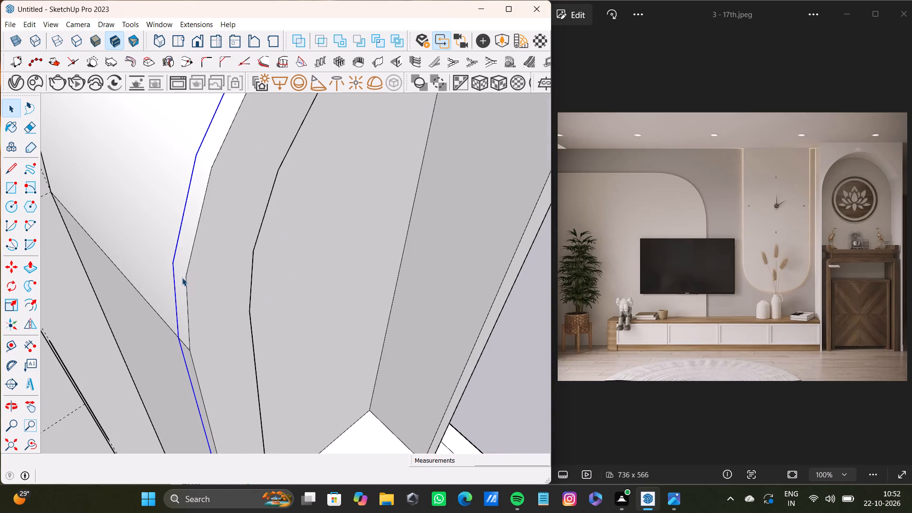
pyautogui.keyDown('shift'); pyautogui.click(181, 261); pyautogui.keyUp('shift')
pyautogui.keyDown('shift'); pyautogui.click(190, 263); pyautogui.keyUp('shift')
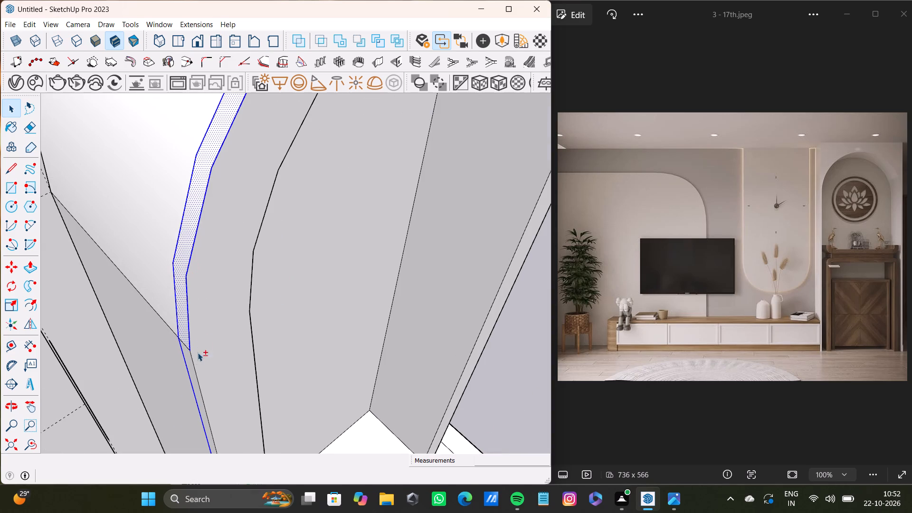
pyautogui.keyDown('shift'); pyautogui.click(196, 371); pyautogui.keyUp('shift')
pyautogui.keyDown('shift'); pyautogui.click(191, 371); pyautogui.keyUp('shift')
pyautogui.keyDown('shift'); pyautogui.scroll(-8, 190, 370); pyautogui.keyUp('shift')
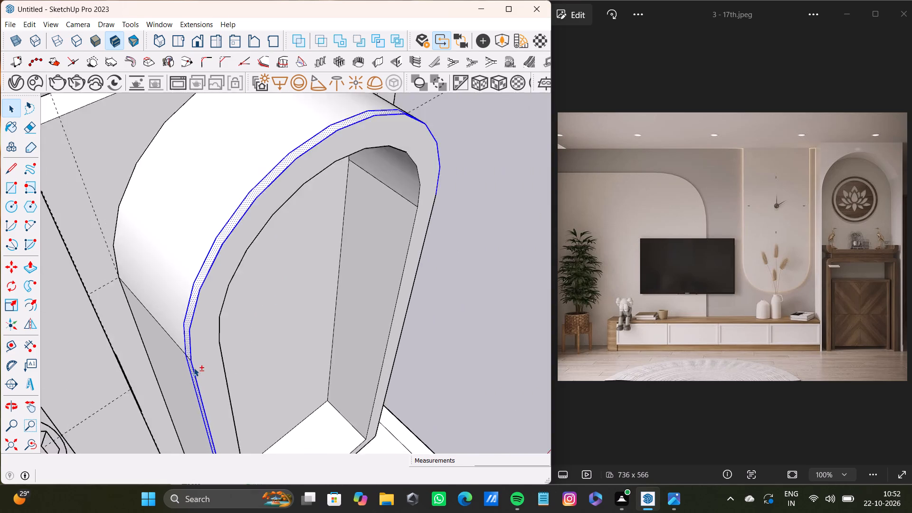
pyautogui.keyDown('shift'); pyautogui.scroll(12, 193, 366); pyautogui.keyUp('shift')
pyautogui.keyDown('shift'); pyautogui.click(188, 351); pyautogui.keyUp('shift')
pyautogui.keyDown('shift'); pyautogui.scroll(-3, 186, 351); pyautogui.keyUp('shift')
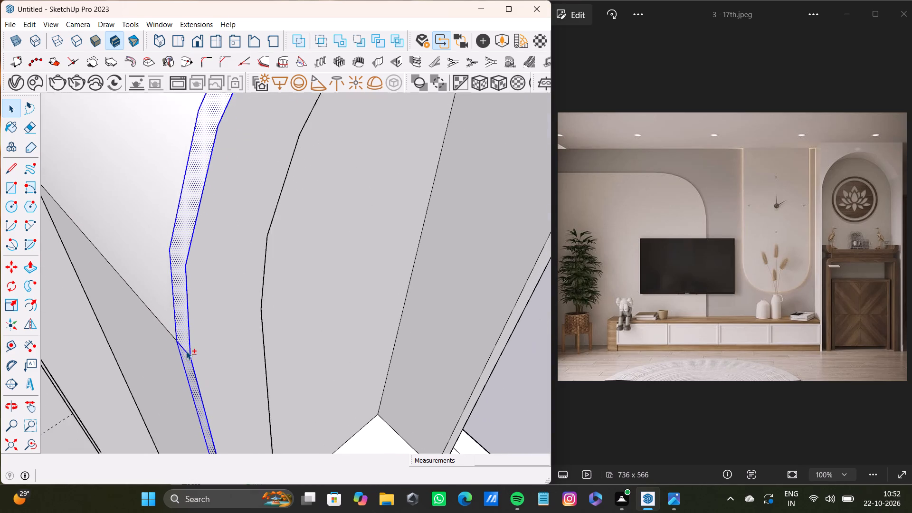
# Add the front strip and front edge of the niche's right straight side to the selection.
pyautogui.keyDown('shift'); pyautogui.scroll(-9, 186, 351); pyautogui.keyUp('shift')
pyautogui.keyDown('shift'); pyautogui.moveTo(215, 342); pyautogui.dragTo(194, 229, button='middle'); pyautogui.keyUp('shift')
pyautogui.keyDown('shift'); pyautogui.scroll(-4, 171, 284); pyautogui.keyUp('shift')
pyautogui.keyDown('shift'); pyautogui.moveTo(186, 323); pyautogui.dragTo(187, 250, button='middle'); pyautogui.keyUp('shift')
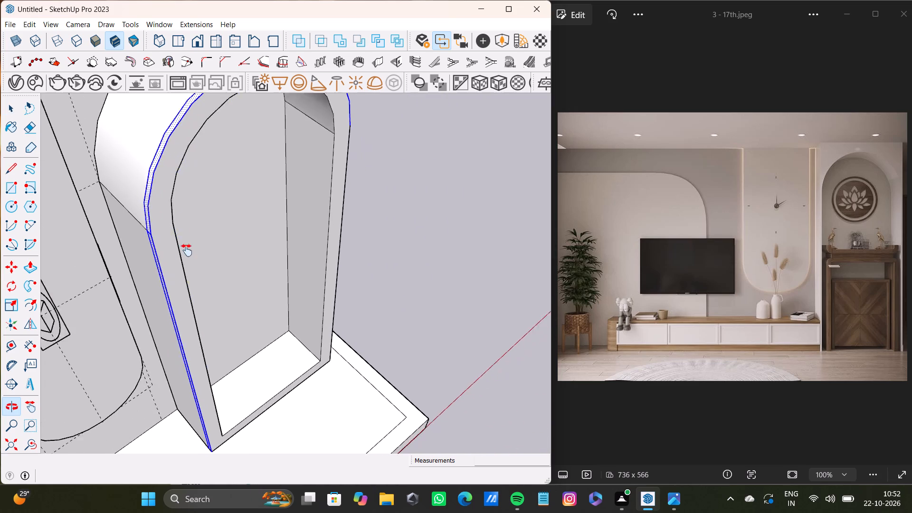
pyautogui.keyDown('shift'); pyautogui.moveTo(187, 250); pyautogui.dragTo(207, 216, button='middle'); pyautogui.keyUp('shift')
pyautogui.keyDown('shift'); pyautogui.scroll(6, 180, 390); pyautogui.keyUp('shift')
pyautogui.keyDown('shift'); pyautogui.moveTo(292, 373); pyautogui.dragTo(90, 364, button='middle'); pyautogui.keyUp('shift')
pyautogui.scroll(-3, 192, 346)
pyautogui.keyDown('shift'); pyautogui.moveTo(251, 303); pyautogui.dragTo(202, 503, button='middle'); pyautogui.keyUp('shift')
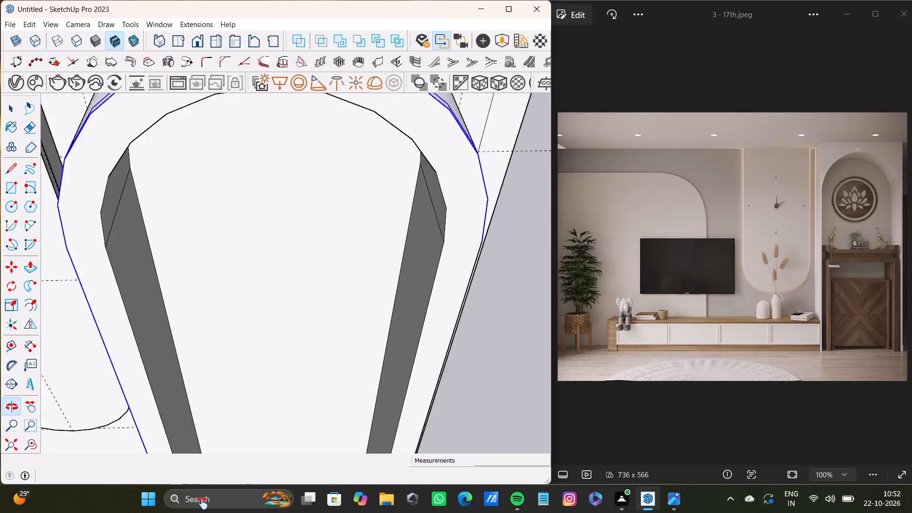
pyautogui.keyDown('shift'); pyautogui.moveTo(202, 503); pyautogui.dragTo(102, 478, button='middle'); pyautogui.keyUp('shift')
pyautogui.keyDown('shift'); pyautogui.scroll(4, 311, 225); pyautogui.keyUp('shift')
pyautogui.moveTo(231, 256); pyautogui.dragTo(90, 247, button='middle')
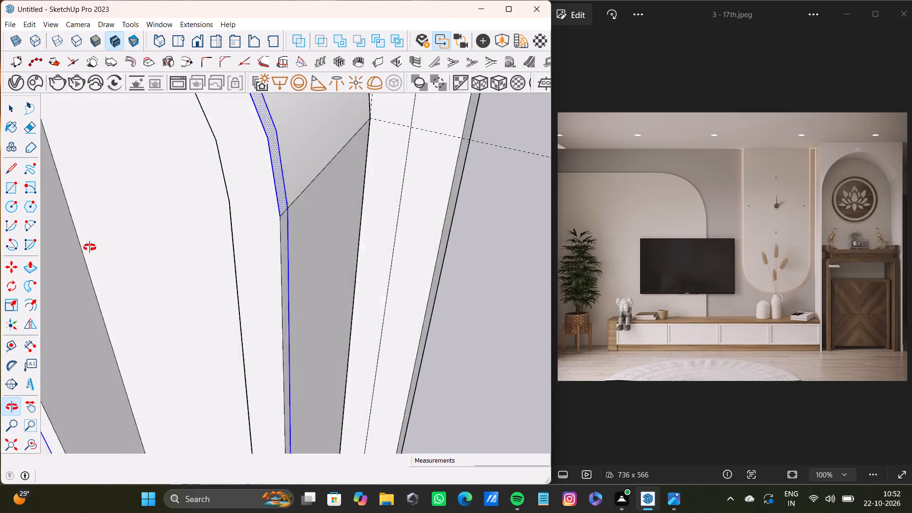
pyautogui.moveTo(90, 247); pyautogui.dragTo(89, 247, button='middle')
pyautogui.keyDown('shift'); pyautogui.scroll(3, 227, 239); pyautogui.keyUp('shift')
pyautogui.keyDown('shift'); pyautogui.click(157, 260); pyautogui.keyUp('shift')
pyautogui.keyDown('shift'); pyautogui.click(169, 257); pyautogui.keyUp('shift')
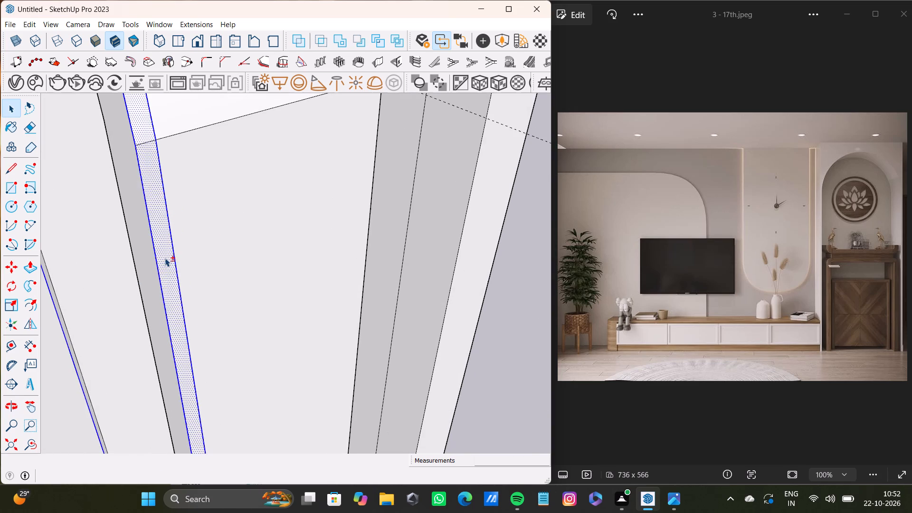
# Group the niche's selected front strips and edges and convert the group to a V-Ray mesh light.
pyautogui.keyDown('shift'); pyautogui.scroll(-13, 165, 259); pyautogui.keyUp('shift')
pyautogui.keyDown('shift'); pyautogui.moveTo(172, 302); pyautogui.dragTo(218, 236, button='middle'); pyautogui.keyUp('shift')
pyautogui.keyDown('shift'); pyautogui.scroll(-4, 214, 322); pyautogui.keyUp('shift')
pyautogui.keyDown('shift'); pyautogui.scroll(1, 214, 339); pyautogui.keyUp('shift')
pyautogui.keyDown('shift'); pyautogui.moveTo(214, 339); pyautogui.dragTo(529, 361, button='middle'); pyautogui.keyUp('shift')
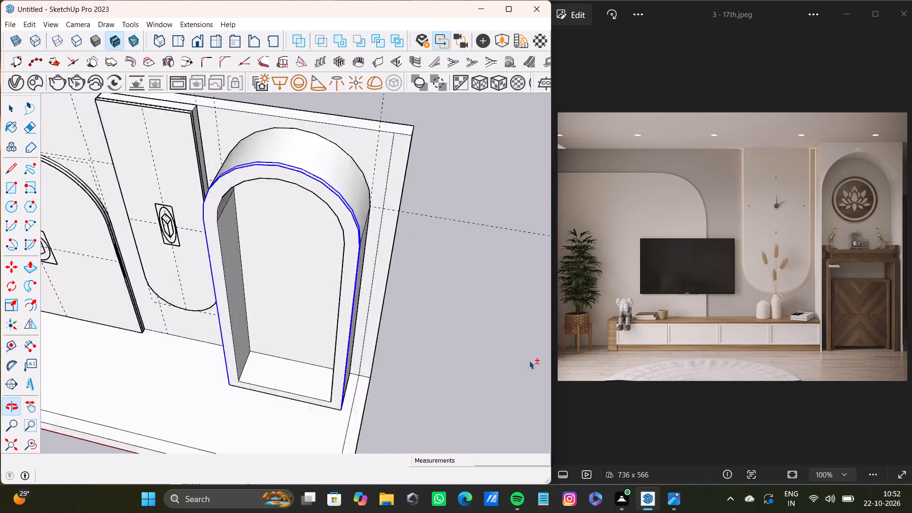
pyautogui.keyDown('shift'); pyautogui.moveTo(529, 361); pyautogui.dragTo(526, 365, button='middle'); pyautogui.keyUp('shift')
pyautogui.keyDown('shift'); pyautogui.scroll(-1, 289, 230); pyautogui.keyUp('shift')
pyautogui.keyDown('shift'); pyautogui.moveTo(285, 243); pyautogui.dragTo(264, 417, button='middle'); pyautogui.keyUp('shift')
pyautogui.scroll(4, 275, 291)
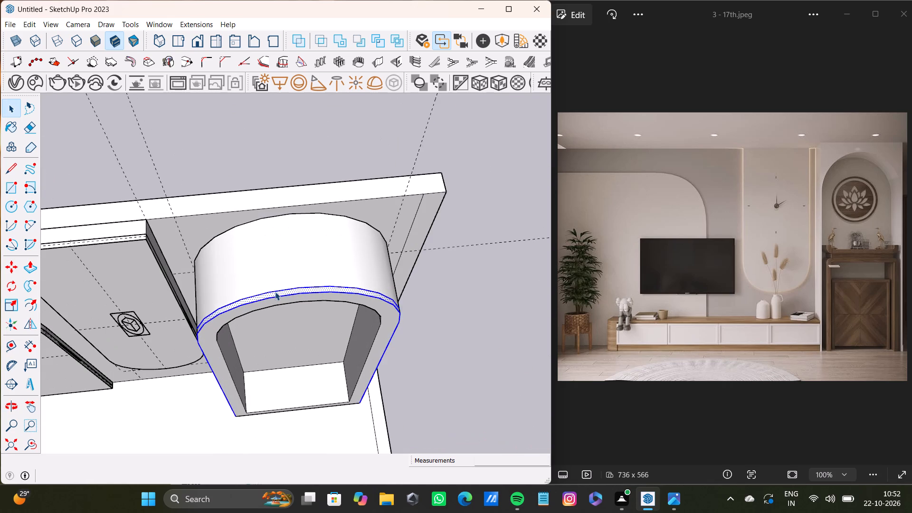
pyautogui.scroll(4, 275, 292)
pyautogui.rightClick(275, 292)
pyautogui.click(313, 143)
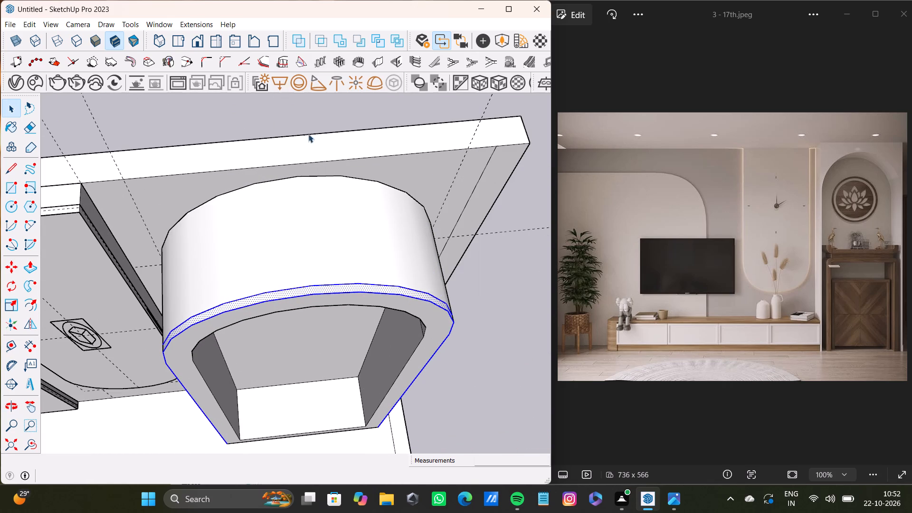
pyautogui.click(397, 80)
# Examine the whole TV wall with its two panels and arched niche from several viewpoints.
pyautogui.scroll(-6, 316, 304)
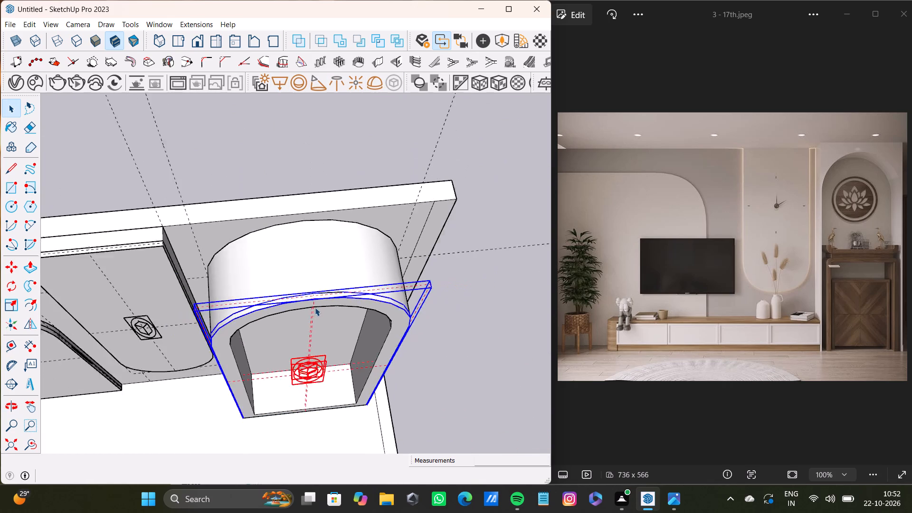
pyautogui.scroll(-10, 315, 307)
pyautogui.scroll(-5, 330, 351)
pyautogui.moveTo(346, 344); pyautogui.dragTo(319, 210, button='middle')
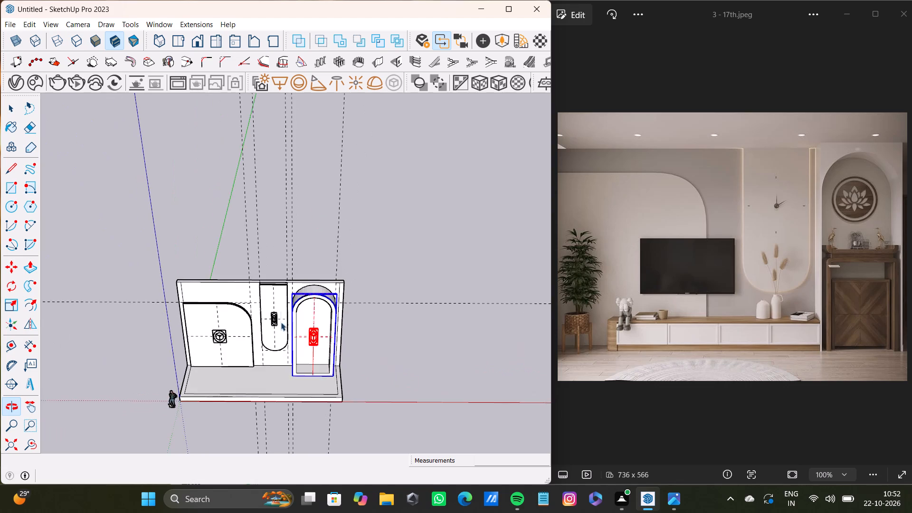
pyautogui.scroll(4, 281, 328)
pyautogui.scroll(-7, 290, 342)
pyautogui.moveTo(290, 344); pyautogui.dragTo(377, 277, button='middle')
pyautogui.scroll(4, 350, 296)
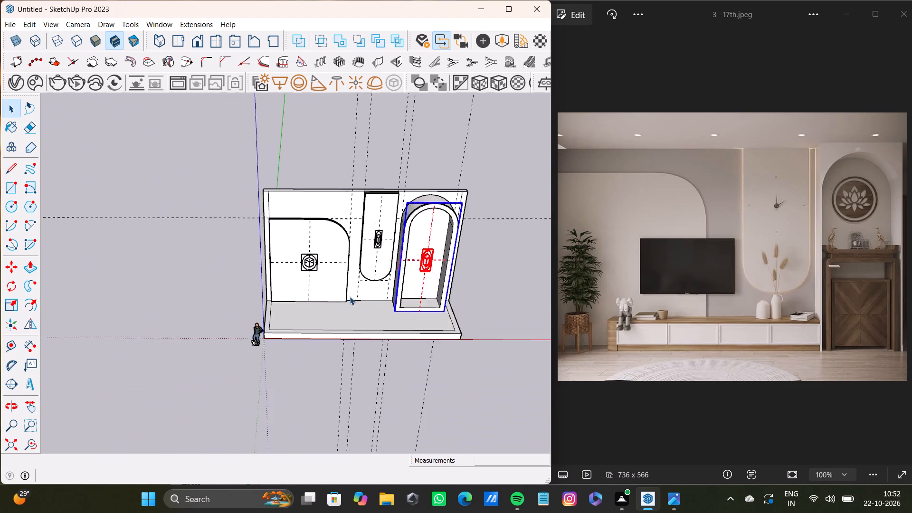
pyautogui.scroll(4, 350, 296)
pyautogui.moveTo(350, 299); pyautogui.dragTo(416, 284, button='middle')
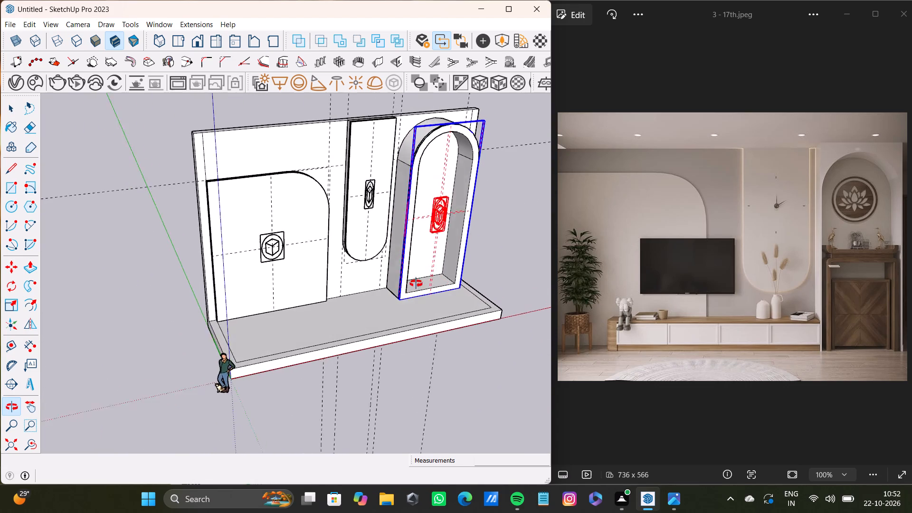
pyautogui.moveTo(416, 284); pyautogui.dragTo(321, 340, button='middle')
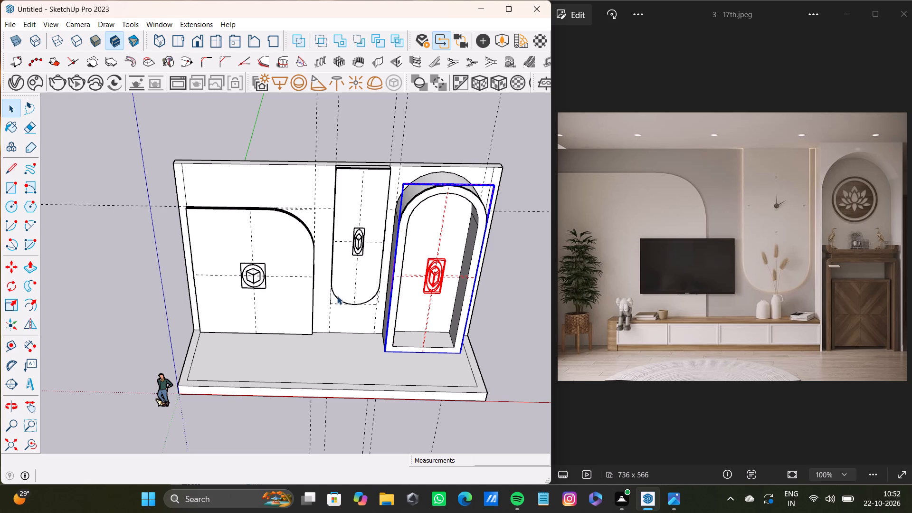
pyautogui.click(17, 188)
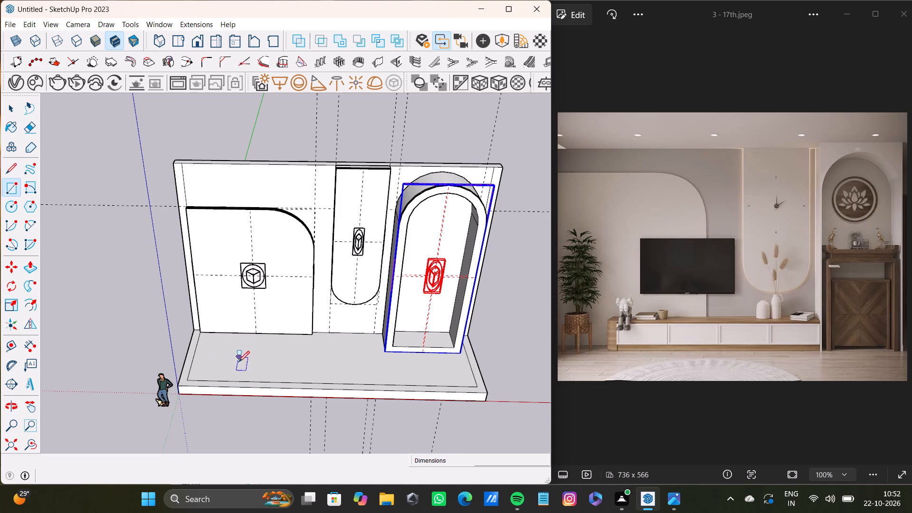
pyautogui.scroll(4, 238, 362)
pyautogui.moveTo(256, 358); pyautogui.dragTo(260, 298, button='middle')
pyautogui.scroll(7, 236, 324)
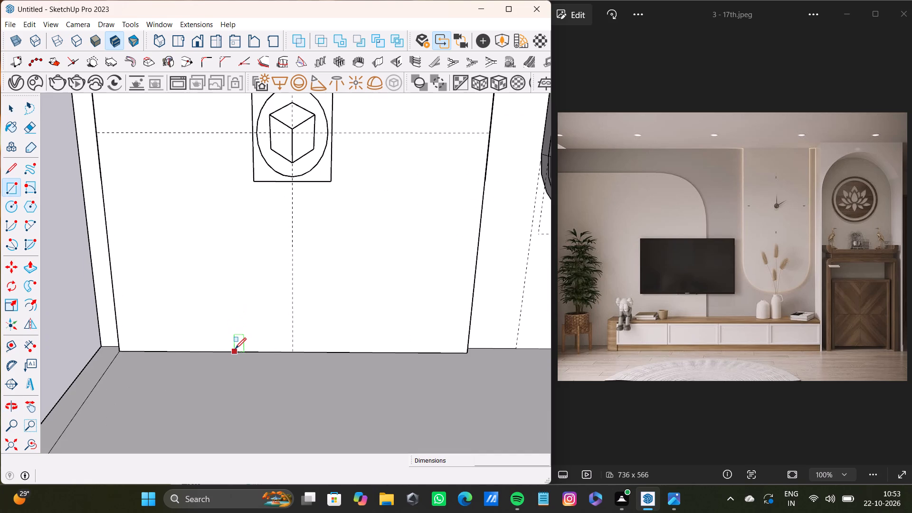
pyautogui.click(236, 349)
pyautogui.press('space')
# Place a horizontal guide about 3' 10" above the wide panel's bottom edge and a vertical guide about 1' 9" in from its left edge.
pyautogui.write('t')
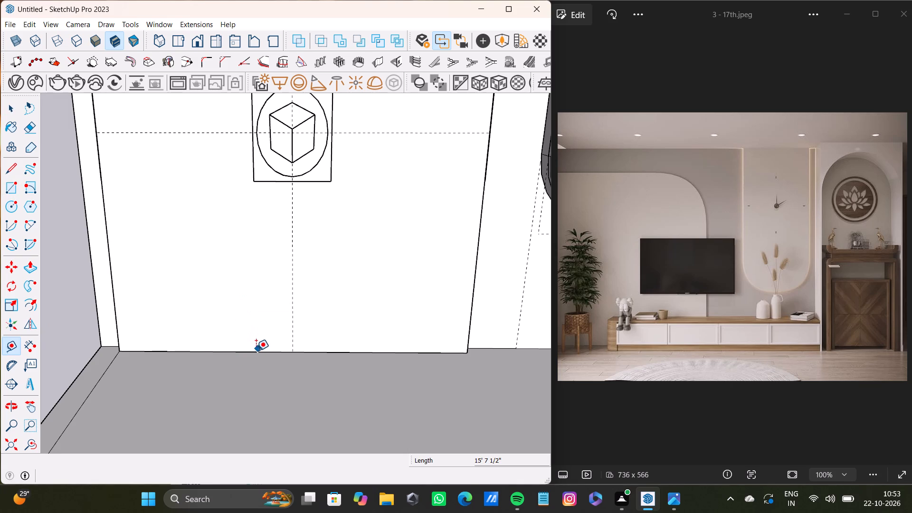
pyautogui.click(256, 351)
pyautogui.scroll(-7, 270, 292)
pyautogui.middleClick(272, 291)
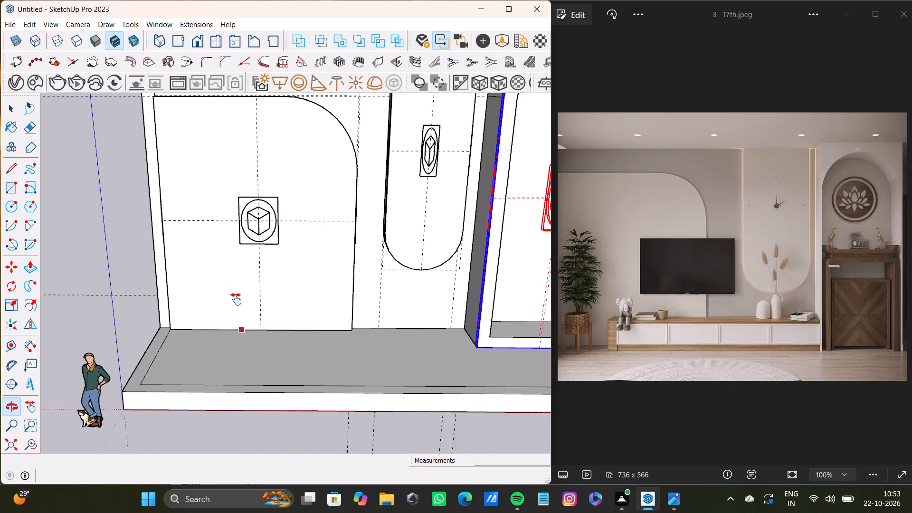
pyautogui.click(313, 291)
pyautogui.moveTo(225, 313); pyautogui.dragTo(288, 301, button='middle')
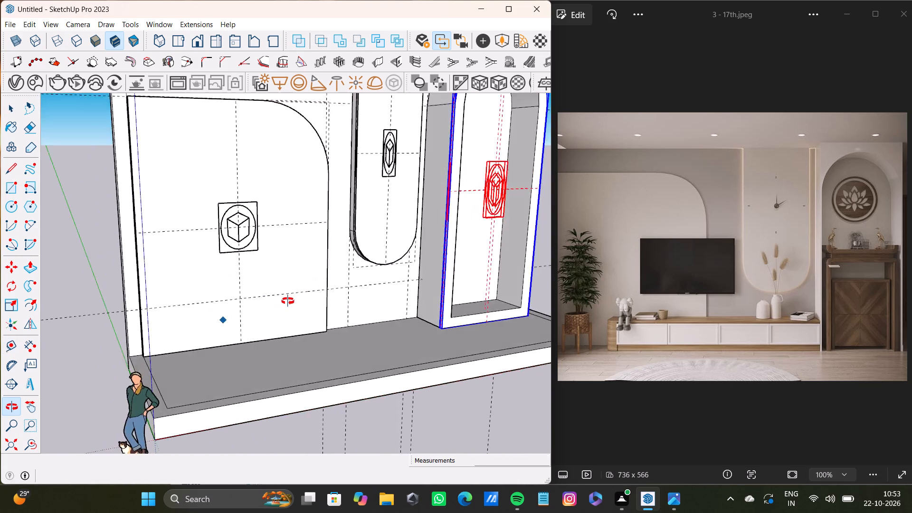
pyautogui.moveTo(288, 301); pyautogui.dragTo(200, 308, button='middle')
pyautogui.click(153, 309)
pyautogui.click(172, 308)
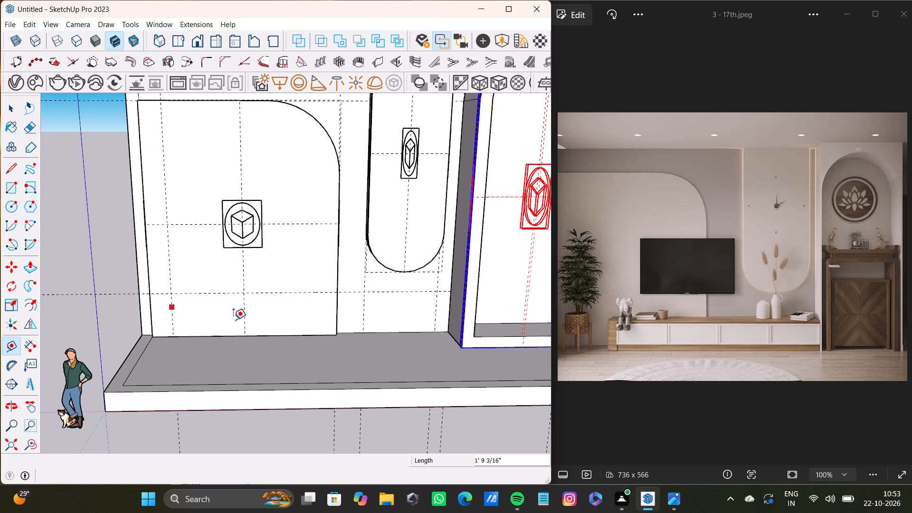
# Draw a rectangle about 13' 10" by 3' 10" from the guide intersection to the wide panel's bottom-right corner.
pyautogui.moveTo(271, 320); pyautogui.dragTo(273, 351, button='middle')
pyautogui.click(9, 190)
pyautogui.scroll(4, 175, 309)
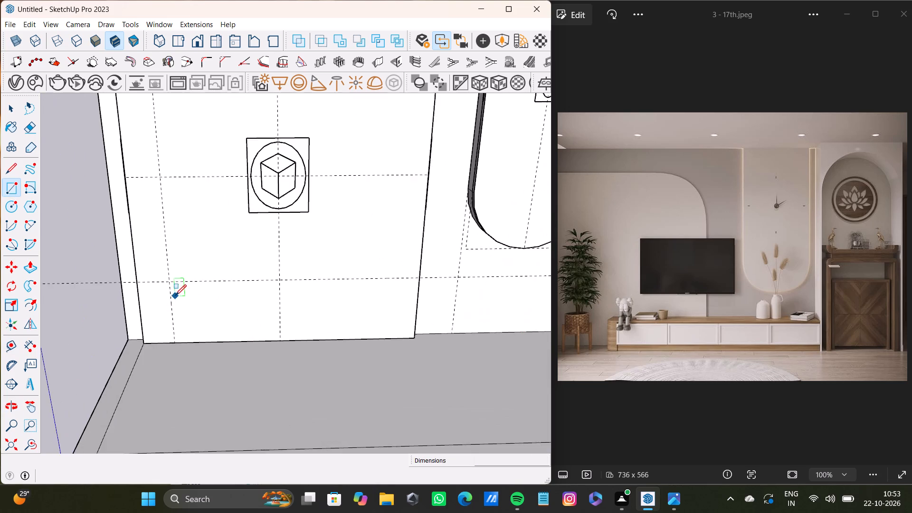
pyautogui.scroll(2, 175, 295)
pyautogui.click(169, 279)
pyautogui.scroll(-5, 218, 308)
pyautogui.moveTo(291, 320); pyautogui.dragTo(284, 344, button='middle')
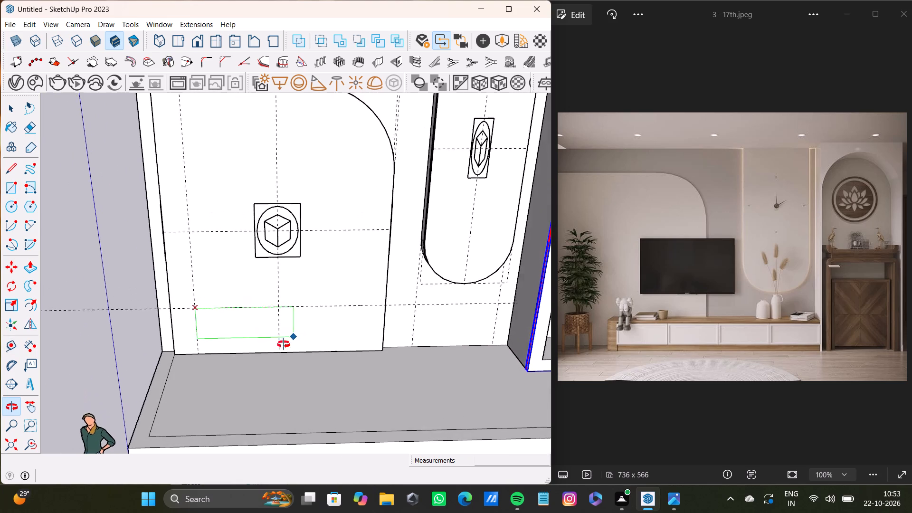
pyautogui.moveTo(284, 344); pyautogui.dragTo(283, 349, button='middle')
pyautogui.scroll(6, 369, 319)
pyautogui.click(368, 368)
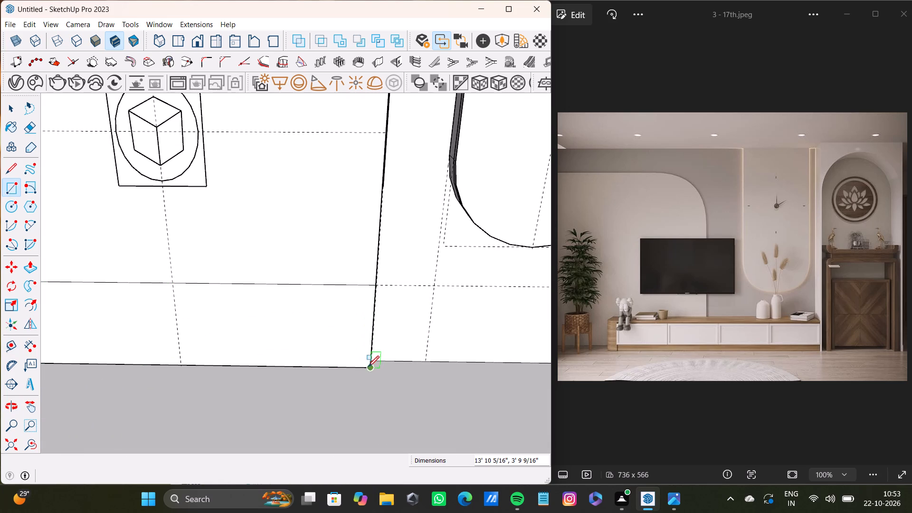
# Push/Pull the new rectangle about 3' 1" out from the wide panel to form the TV console block.
pyautogui.press('space')
pyautogui.click(351, 331)
pyautogui.press('p')
pyautogui.moveTo(353, 329); pyautogui.dragTo(363, 358)
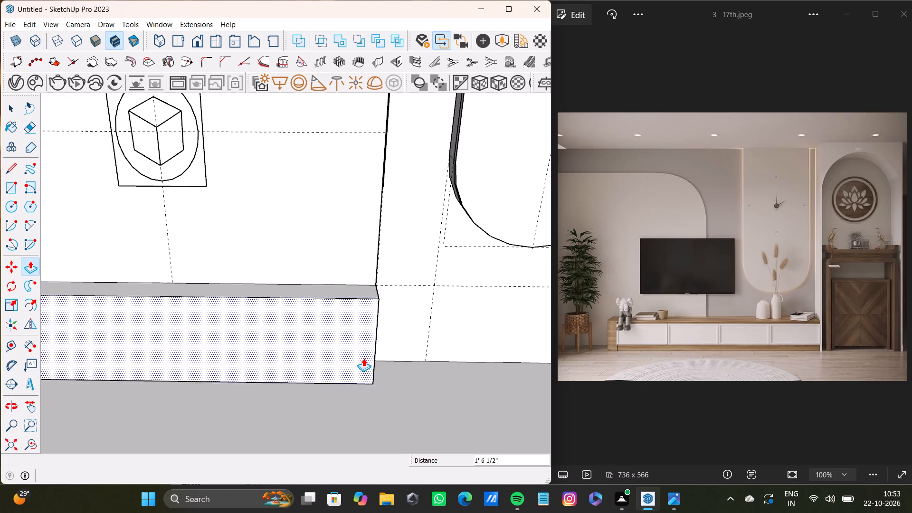
pyautogui.moveTo(363, 358); pyautogui.dragTo(360, 375)
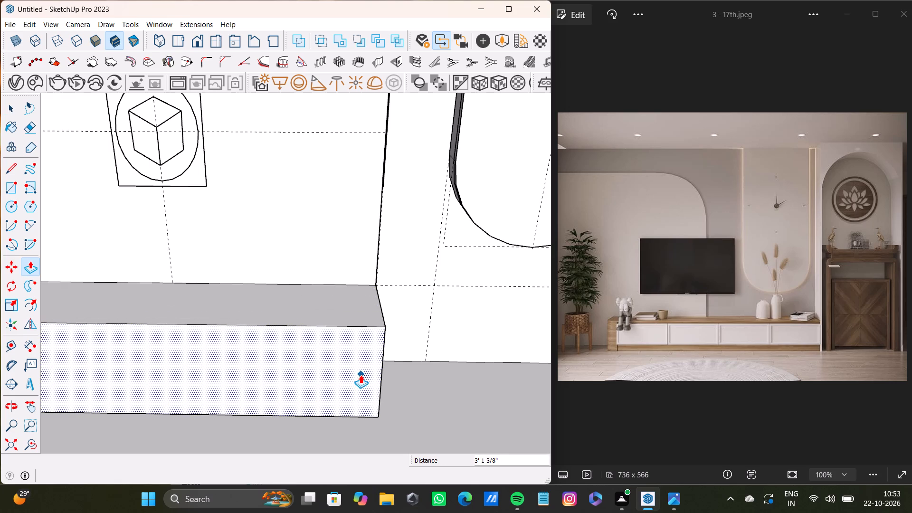
pyautogui.scroll(-3, 359, 368)
pyautogui.keyDown('shift'); pyautogui.moveTo(360, 361); pyautogui.dragTo(359, 336, button='middle'); pyautogui.keyUp('shift')
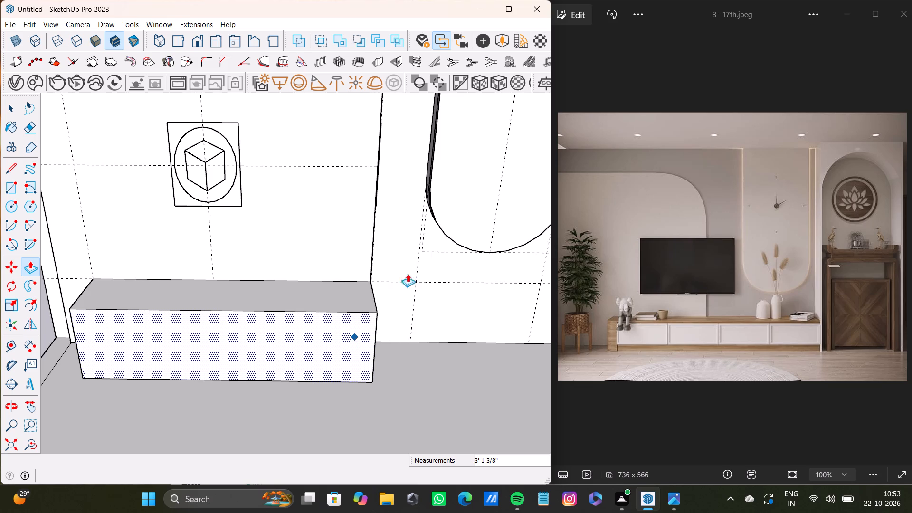
# Push/Pull the TV console's right end face about 4' 8" outward toward the arched niche.
pyautogui.scroll(-20, 304, 358)
pyautogui.scroll(-5, 304, 358)
pyautogui.moveTo(359, 327); pyautogui.dragTo(150, 357, button='middle')
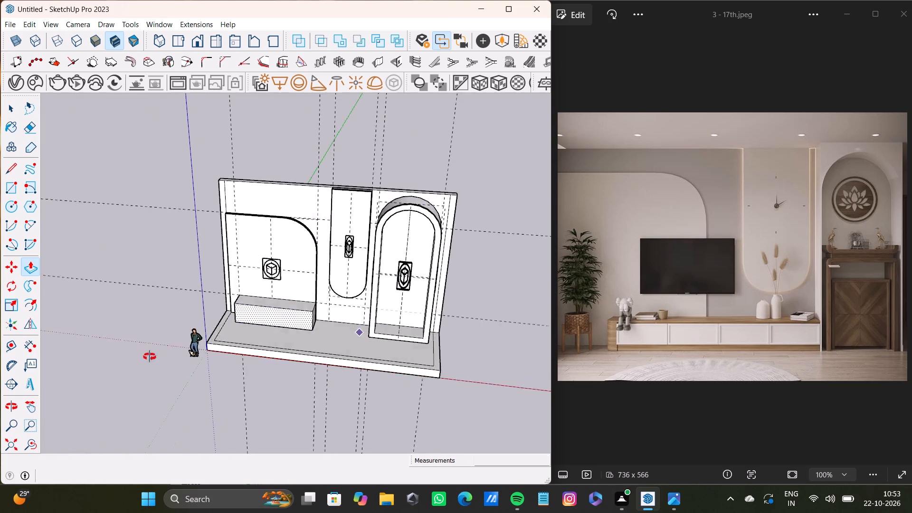
pyautogui.moveTo(150, 357); pyautogui.dragTo(149, 357, button='middle')
pyautogui.scroll(11, 262, 334)
pyautogui.press('space')
pyautogui.click(376, 299)
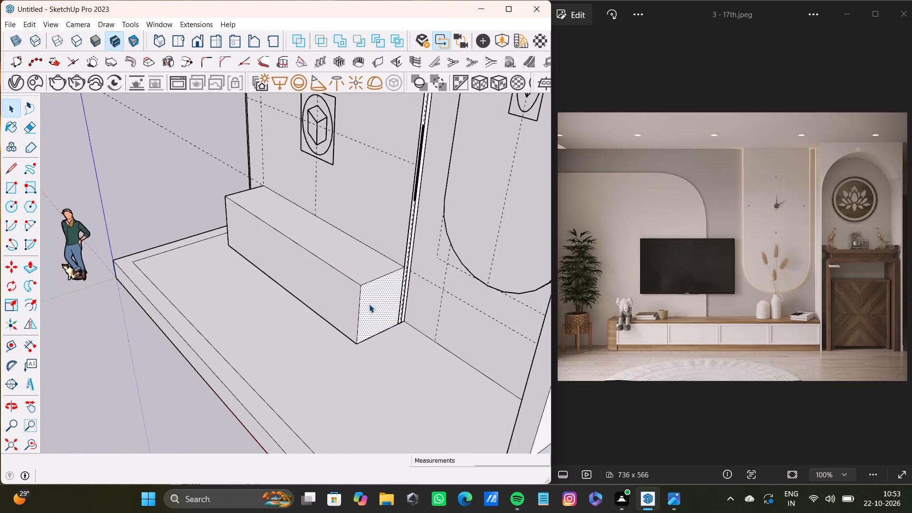
pyautogui.press('p')
pyautogui.moveTo(367, 306); pyautogui.dragTo(439, 342)
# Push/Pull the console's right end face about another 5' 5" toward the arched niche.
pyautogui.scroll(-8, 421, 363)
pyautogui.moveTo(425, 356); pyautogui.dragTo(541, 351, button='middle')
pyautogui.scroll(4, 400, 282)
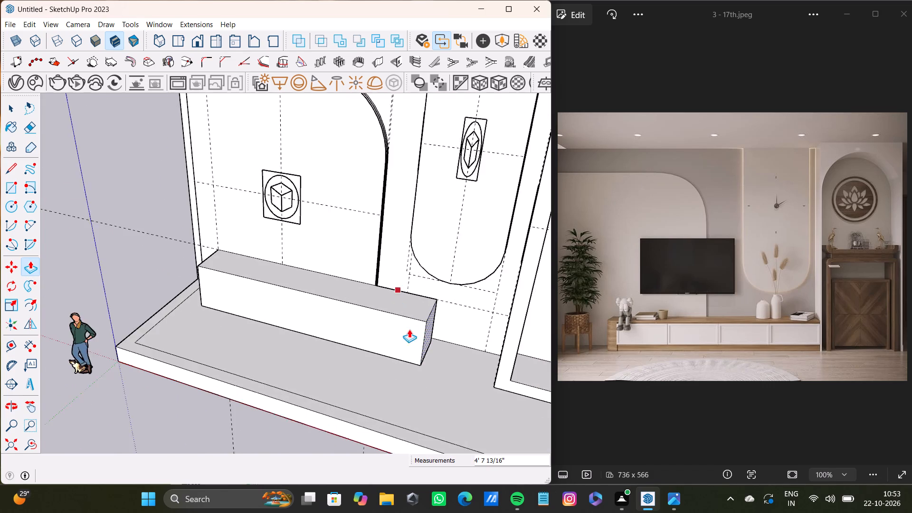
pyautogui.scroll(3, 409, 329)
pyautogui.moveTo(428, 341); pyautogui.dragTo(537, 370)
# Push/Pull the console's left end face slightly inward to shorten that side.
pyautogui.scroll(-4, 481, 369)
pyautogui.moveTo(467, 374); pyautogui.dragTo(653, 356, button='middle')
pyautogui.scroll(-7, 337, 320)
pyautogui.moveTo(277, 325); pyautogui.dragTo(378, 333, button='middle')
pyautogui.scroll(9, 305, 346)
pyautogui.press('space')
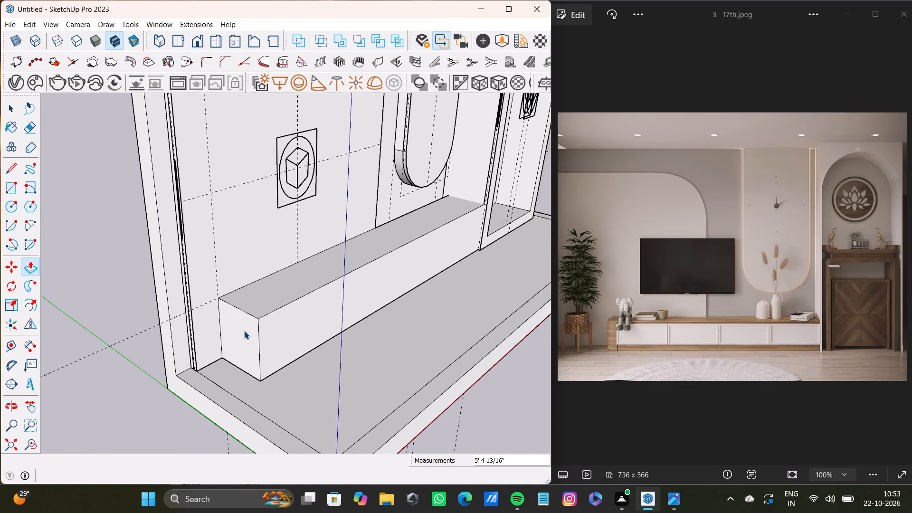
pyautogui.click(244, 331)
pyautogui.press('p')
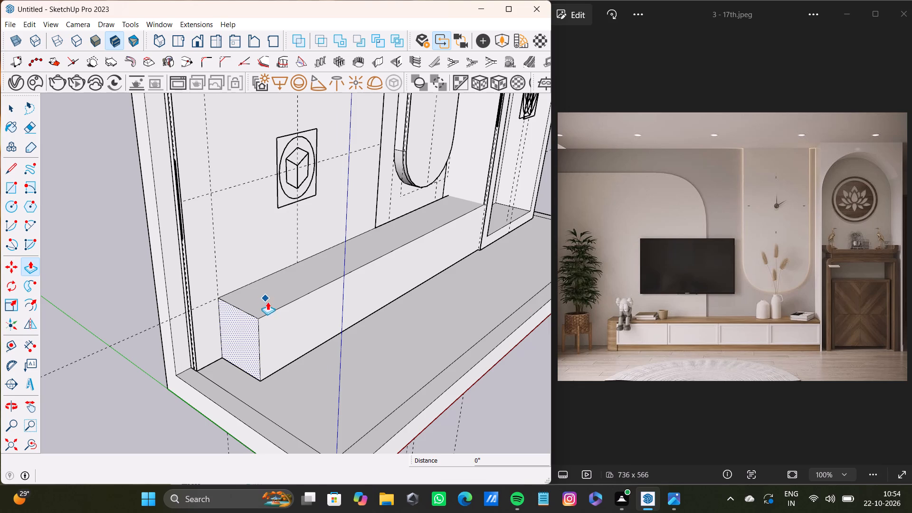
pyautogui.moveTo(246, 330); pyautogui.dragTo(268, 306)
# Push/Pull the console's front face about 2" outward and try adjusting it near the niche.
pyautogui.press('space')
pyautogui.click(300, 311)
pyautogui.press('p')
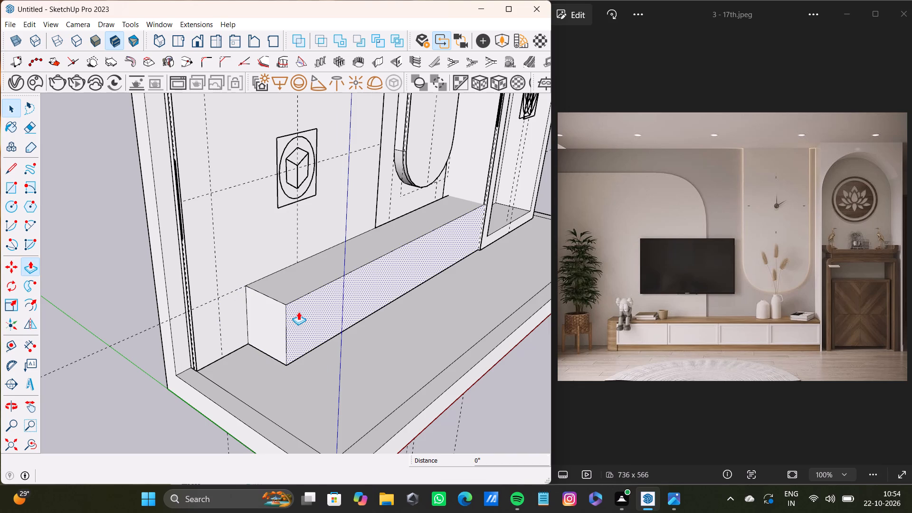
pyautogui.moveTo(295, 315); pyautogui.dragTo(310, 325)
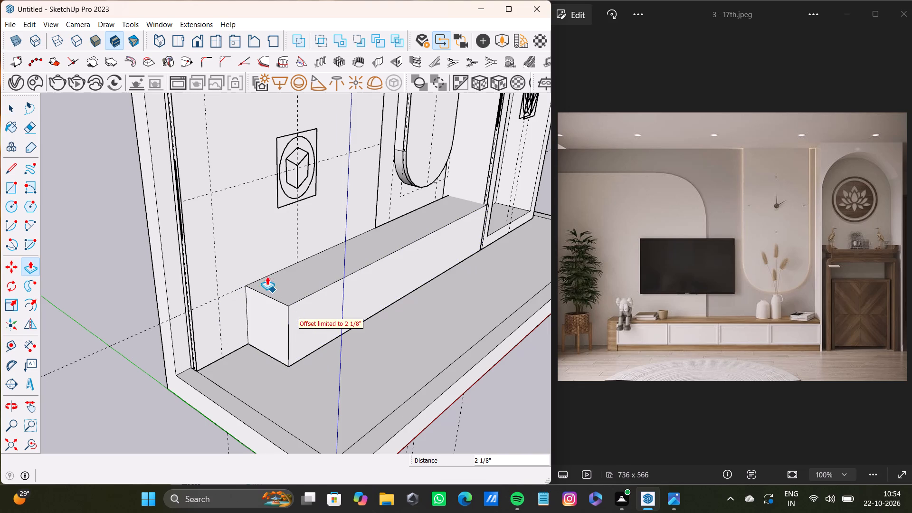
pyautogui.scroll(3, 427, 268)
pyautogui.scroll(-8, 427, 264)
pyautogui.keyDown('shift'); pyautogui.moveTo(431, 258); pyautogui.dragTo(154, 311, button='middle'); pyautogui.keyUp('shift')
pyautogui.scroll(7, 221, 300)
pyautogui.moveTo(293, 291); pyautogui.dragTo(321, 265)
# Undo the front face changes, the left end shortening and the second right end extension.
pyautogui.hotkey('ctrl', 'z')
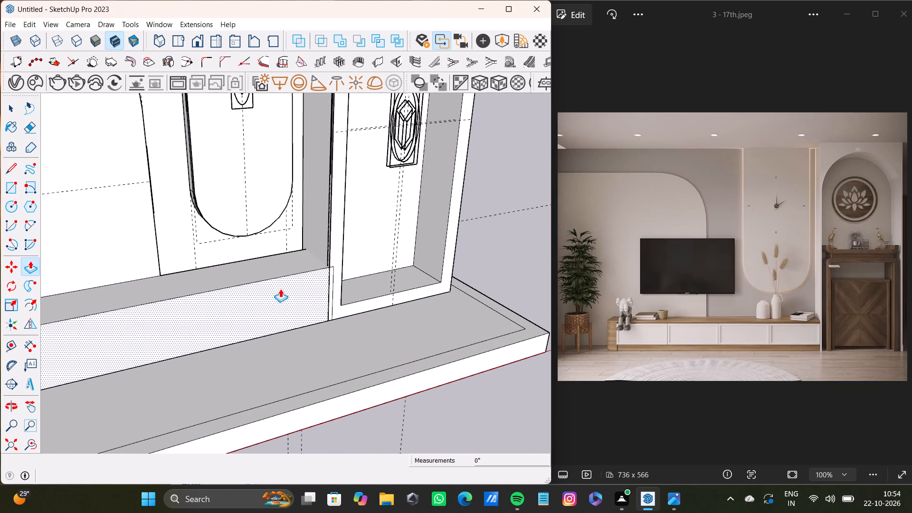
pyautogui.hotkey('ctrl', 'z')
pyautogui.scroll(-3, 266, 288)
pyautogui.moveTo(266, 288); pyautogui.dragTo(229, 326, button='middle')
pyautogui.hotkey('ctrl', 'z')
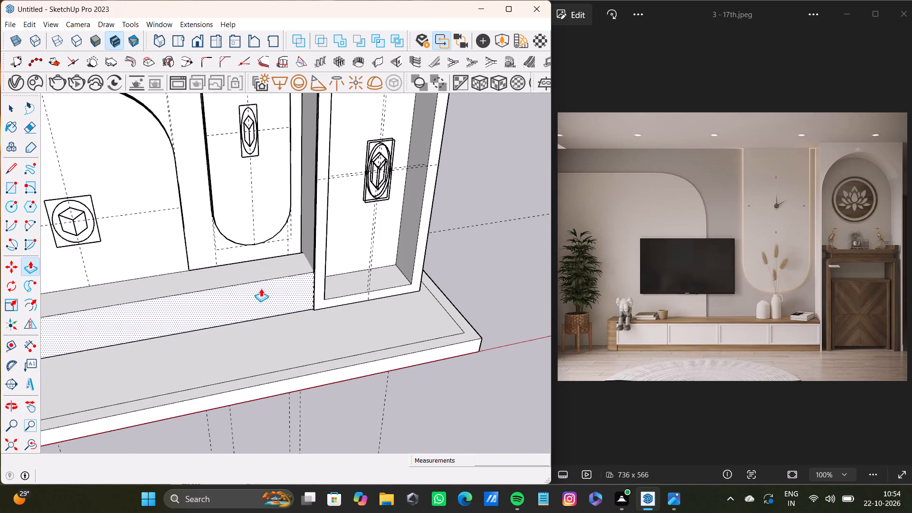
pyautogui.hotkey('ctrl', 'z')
# Push/Pull the console's front face about 2" outward, flush with the front of the niche frame.
pyautogui.scroll(4, 230, 294)
pyautogui.moveTo(271, 290); pyautogui.dragTo(207, 306, button='middle')
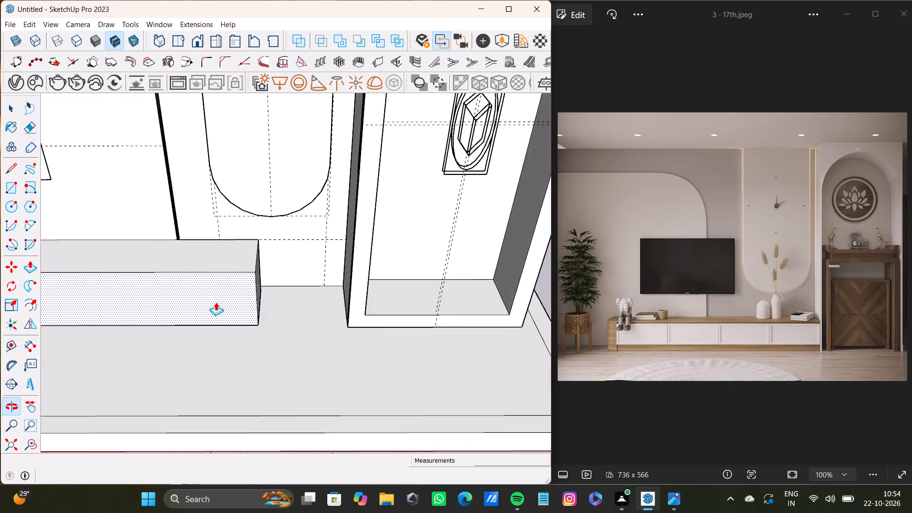
pyautogui.scroll(3, 216, 302)
pyautogui.moveTo(227, 295); pyautogui.dragTo(399, 279)
pyautogui.scroll(4, 387, 290)
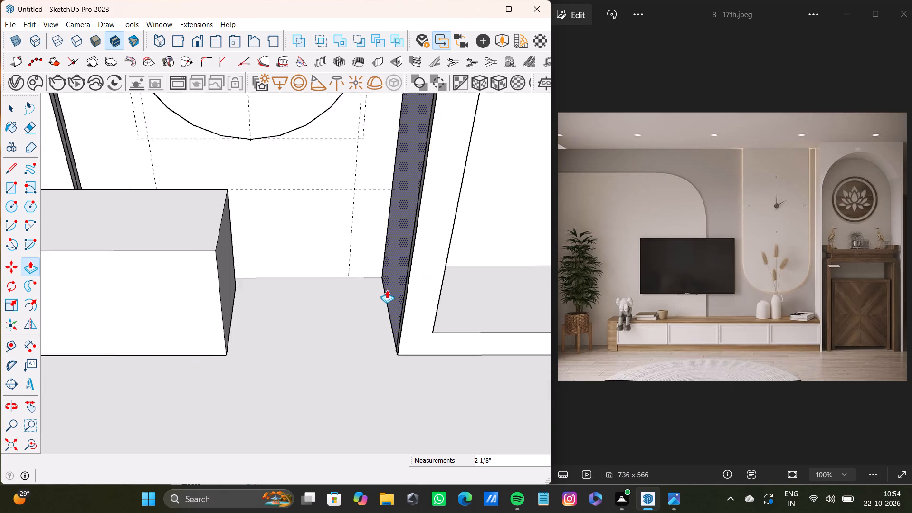
pyautogui.moveTo(385, 292); pyautogui.dragTo(521, 286, button='middle')
pyautogui.scroll(4, 400, 299)
pyautogui.moveTo(107, 385); pyautogui.dragTo(431, 284)
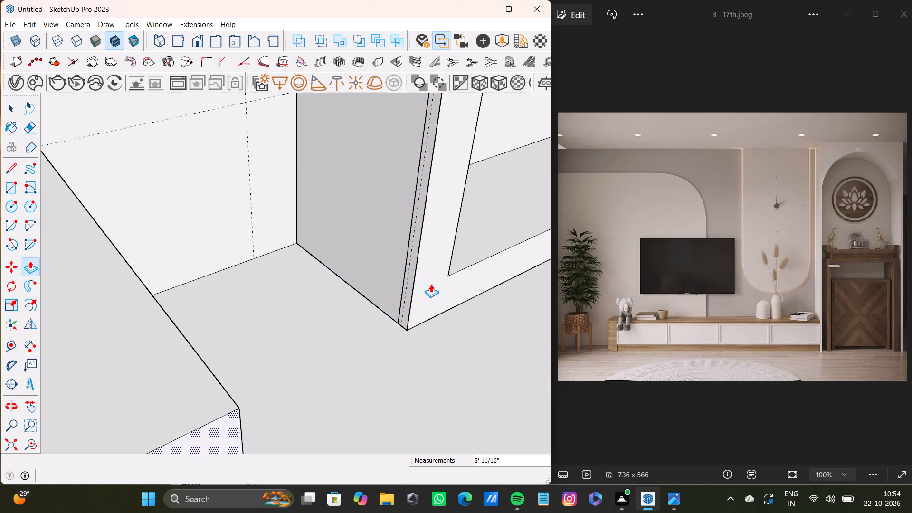
pyautogui.moveTo(431, 284); pyautogui.dragTo(413, 285)
# Push/Pull the console's right end face about 4' 5" outward to meet the niche's side.
pyautogui.scroll(-9, 208, 280)
pyautogui.moveTo(220, 292); pyautogui.dragTo(0, 315, button='middle')
pyautogui.scroll(2, 169, 237)
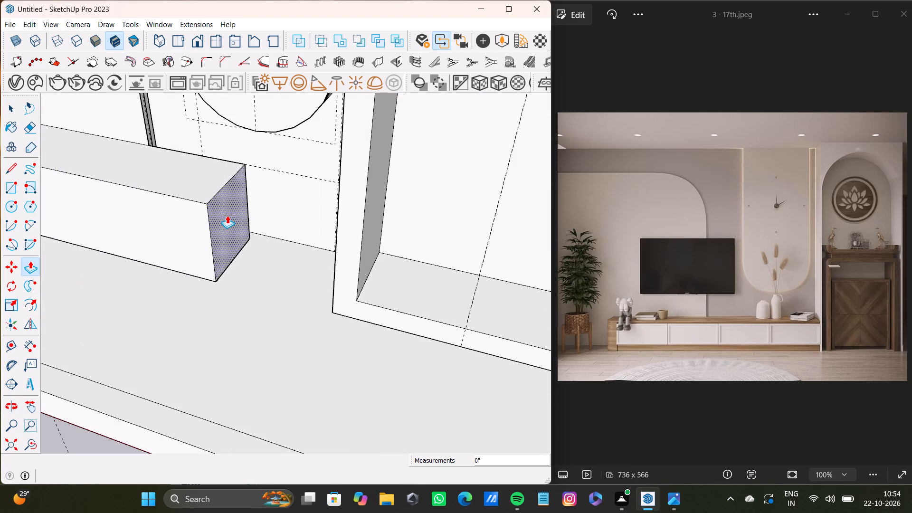
pyautogui.moveTo(233, 214); pyautogui.dragTo(334, 232)
# Select the console's top, front and both end faces with their edges and make them a group.
pyautogui.scroll(-8, 248, 261)
pyautogui.moveTo(235, 275); pyautogui.dragTo(310, 275, button='middle')
pyautogui.scroll(-4, 262, 278)
pyautogui.keyDown('shift'); pyautogui.moveTo(243, 279); pyautogui.dragTo(357, 279, button='middle'); pyautogui.keyUp('shift')
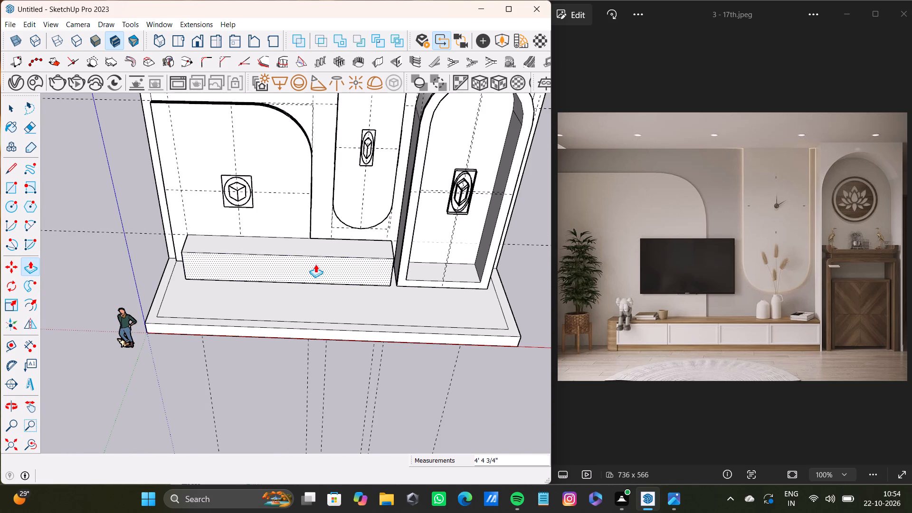
pyautogui.press('space')
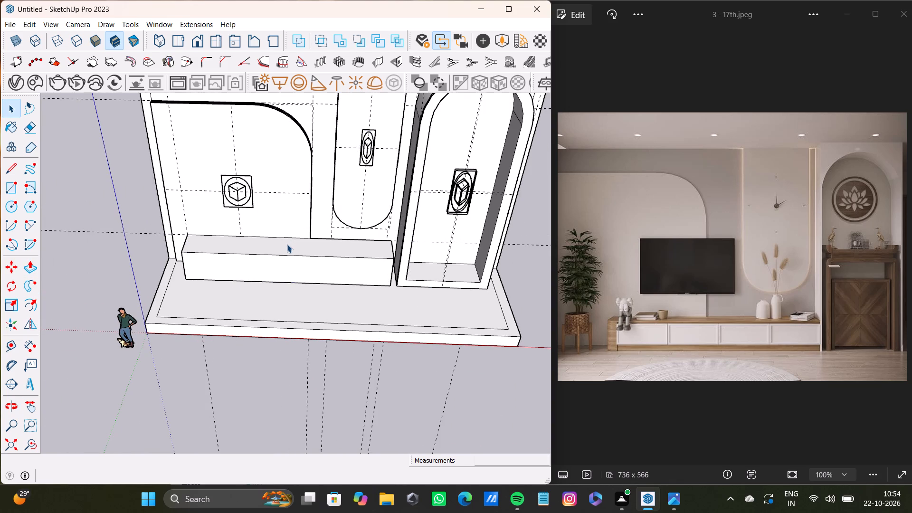
pyautogui.doubleClick(287, 244)
pyautogui.keyDown('shift'); pyautogui.doubleClick(269, 266); pyautogui.keyUp('shift')
pyautogui.keyDown('shift'); pyautogui.scroll(-1, 189, 267); pyautogui.keyUp('shift')
pyautogui.moveTo(190, 270); pyautogui.dragTo(374, 288, button='middle')
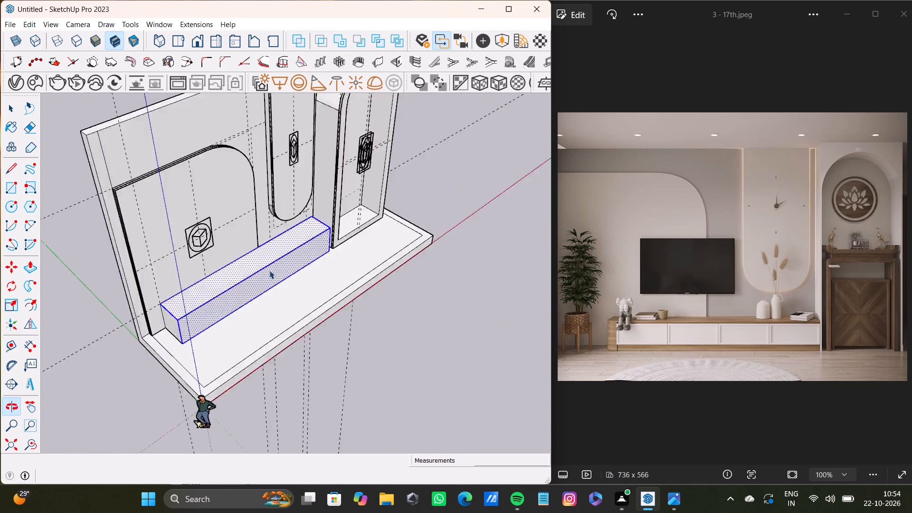
pyautogui.keyDown('shift'); pyautogui.scroll(7, 232, 280); pyautogui.keyUp('shift')
pyautogui.keyDown('shift'); pyautogui.doubleClick(153, 345); pyautogui.keyUp('shift')
pyautogui.keyDown('shift'); pyautogui.scroll(-4, 188, 318); pyautogui.keyUp('shift')
pyautogui.moveTo(308, 309); pyautogui.dragTo(0, 276, button='middle')
pyautogui.scroll(3, 322, 249)
pyautogui.keyDown('shift'); pyautogui.moveTo(380, 269); pyautogui.dragTo(283, 286, button='middle'); pyautogui.keyUp('shift')
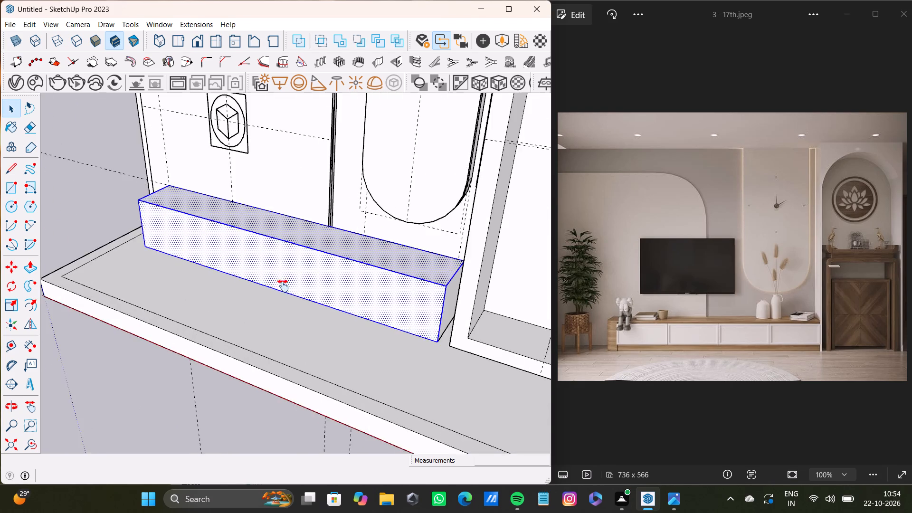
pyautogui.keyDown('shift'); pyautogui.moveTo(283, 286); pyautogui.dragTo(216, 286, button='middle'); pyautogui.keyUp('shift')
pyautogui.keyDown('shift'); pyautogui.scroll(7, 310, 282); pyautogui.keyUp('shift')
pyautogui.keyDown('shift'); pyautogui.moveTo(268, 334); pyautogui.dragTo(347, 327, button='middle'); pyautogui.keyUp('shift')
pyautogui.keyDown('shift'); pyautogui.scroll(4, 327, 337); pyautogui.keyUp('shift')
pyautogui.keyDown('shift'); pyautogui.doubleClick(331, 335); pyautogui.keyUp('shift')
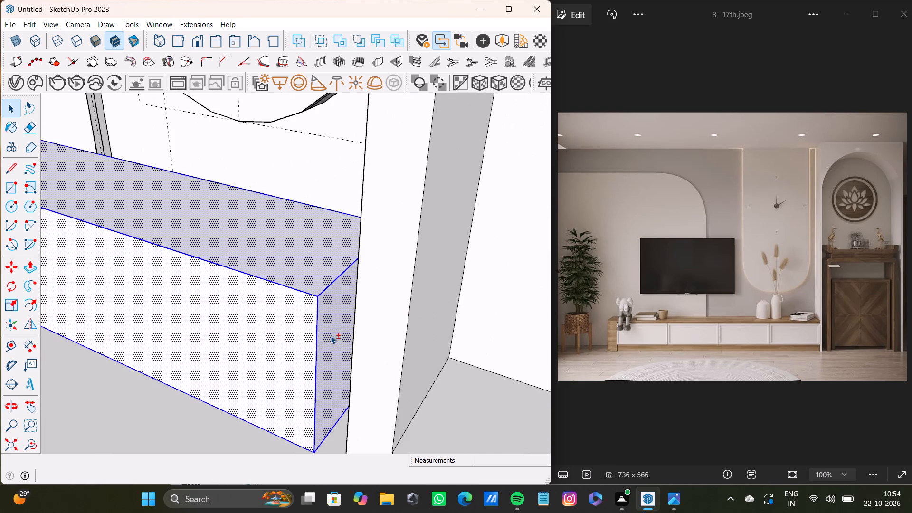
pyautogui.keyDown('shift'); pyautogui.scroll(-4, 214, 313); pyautogui.keyUp('shift')
pyautogui.moveTo(211, 313); pyautogui.dragTo(306, 314, button='middle')
pyautogui.scroll(-7, 262, 317)
pyautogui.moveTo(221, 314); pyautogui.dragTo(308, 414, button='middle')
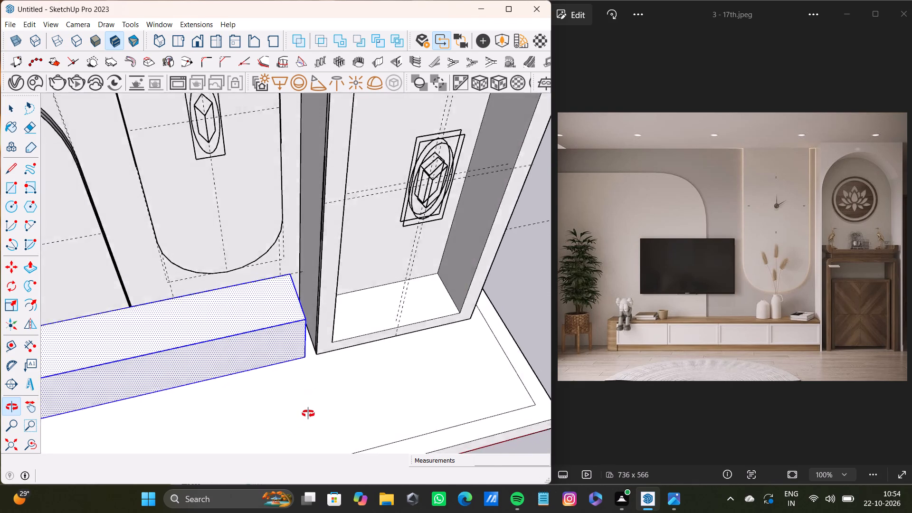
pyautogui.moveTo(308, 414); pyautogui.dragTo(275, 422, button='middle')
pyautogui.rightClick(212, 309)
pyautogui.click(228, 191)
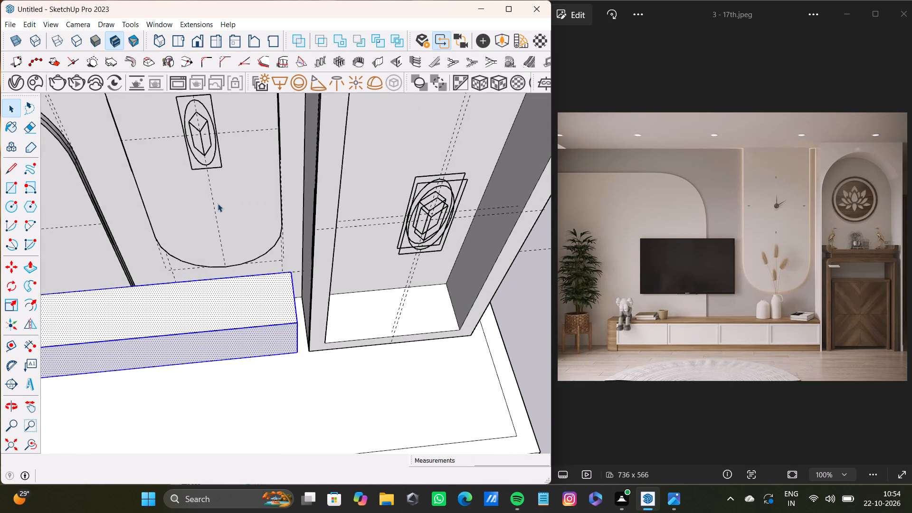
pyautogui.scroll(-12, 215, 206)
pyautogui.keyDown('shift'); pyautogui.moveTo(198, 249); pyautogui.dragTo(269, 258, button='middle'); pyautogui.keyUp('shift')
pyautogui.click(196, 138)
# Inside the console group, draw a line about 22' 11" long along the top face's wall-side edge, then close the group.
pyautogui.scroll(7, 221, 269)
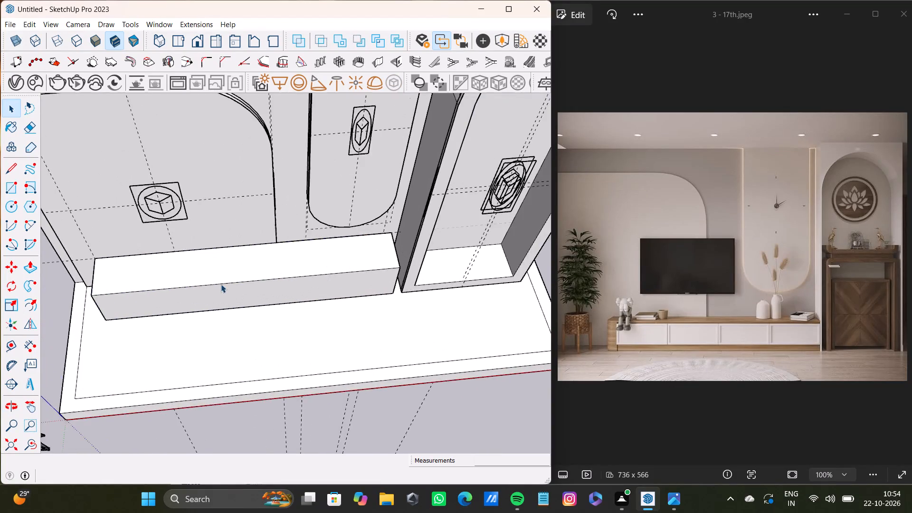
pyautogui.moveTo(221, 284); pyautogui.dragTo(277, 265, button='middle')
pyautogui.moveTo(264, 277); pyautogui.dragTo(220, 285, button='middle')
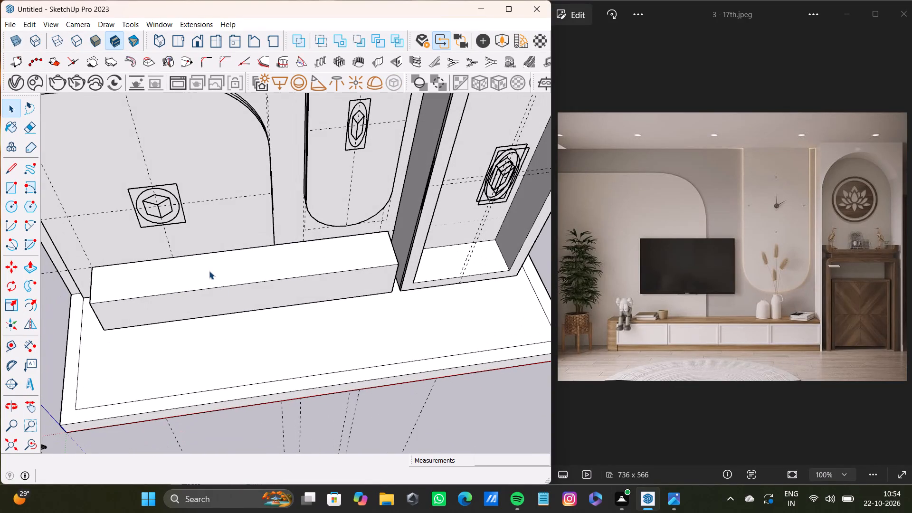
pyautogui.click(209, 271)
pyautogui.moveTo(216, 269); pyautogui.dragTo(199, 315, button='middle')
pyautogui.tripleClick(184, 280)
pyautogui.scroll(4, 162, 268)
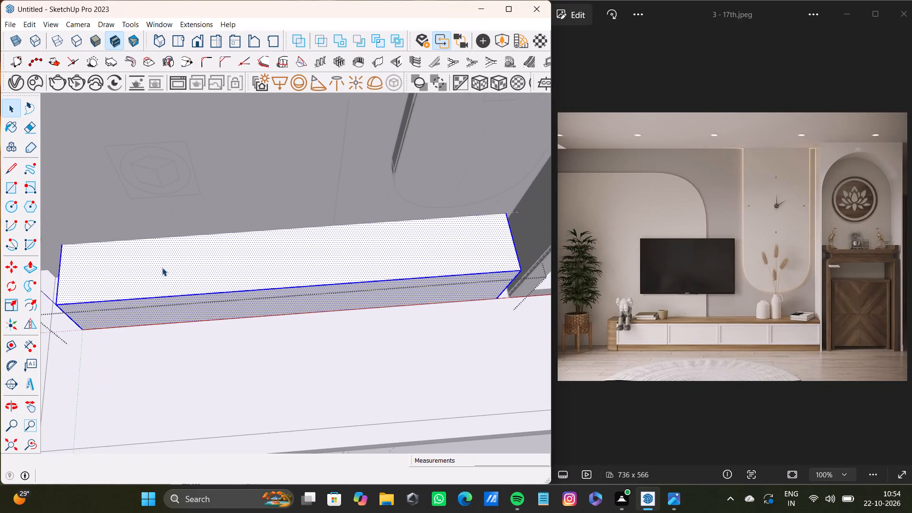
pyautogui.scroll(-8, 160, 267)
pyautogui.scroll(1, 159, 266)
pyautogui.moveTo(159, 266); pyautogui.dragTo(317, 111, button='middle')
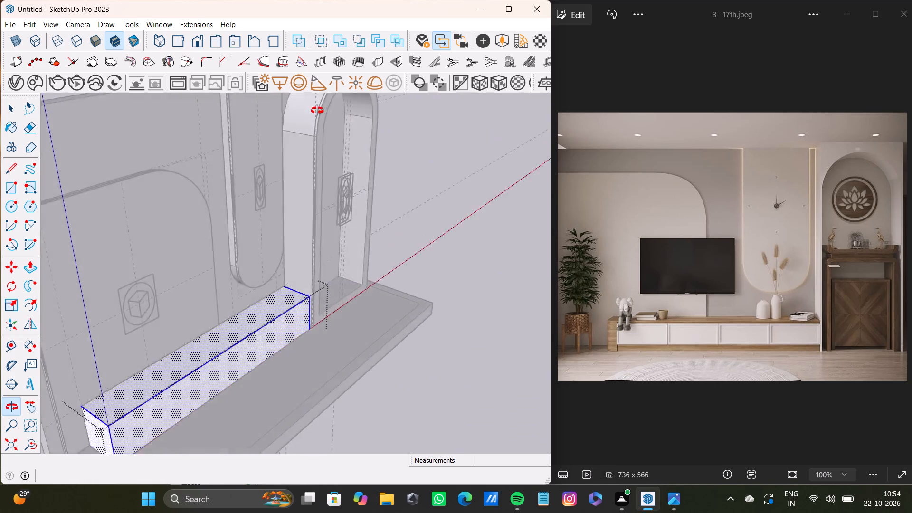
pyautogui.moveTo(317, 111); pyautogui.dragTo(136, 154, button='middle')
pyautogui.press('r')
pyautogui.scroll(5, 156, 263)
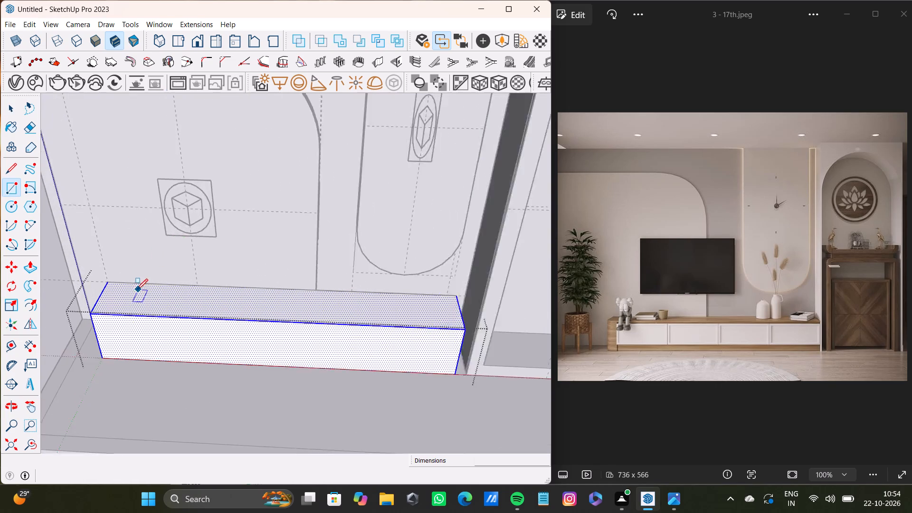
pyautogui.scroll(4, 137, 290)
pyautogui.press('space')
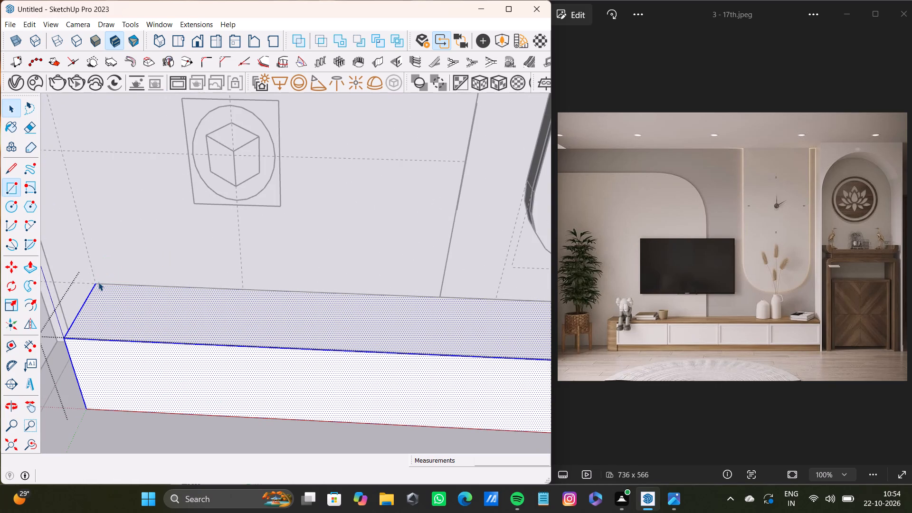
pyautogui.press('l')
pyautogui.click(96, 285)
pyautogui.scroll(-5, 325, 311)
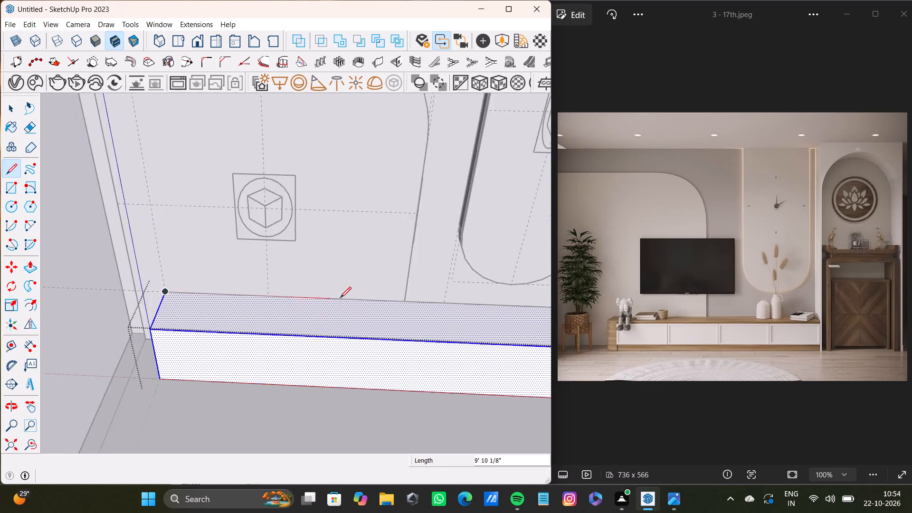
pyautogui.scroll(-2, 340, 298)
pyautogui.moveTo(355, 294); pyautogui.dragTo(188, 324, button='middle')
pyautogui.click(337, 336)
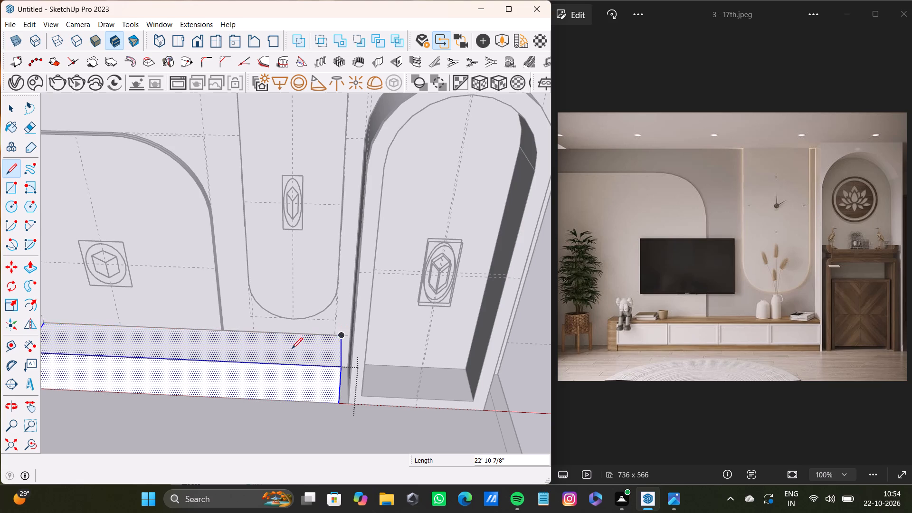
pyautogui.scroll(-7, 292, 349)
pyautogui.moveTo(284, 355); pyautogui.dragTo(297, 398, button='middle')
pyautogui.press('space')
pyautogui.click(226, 184)
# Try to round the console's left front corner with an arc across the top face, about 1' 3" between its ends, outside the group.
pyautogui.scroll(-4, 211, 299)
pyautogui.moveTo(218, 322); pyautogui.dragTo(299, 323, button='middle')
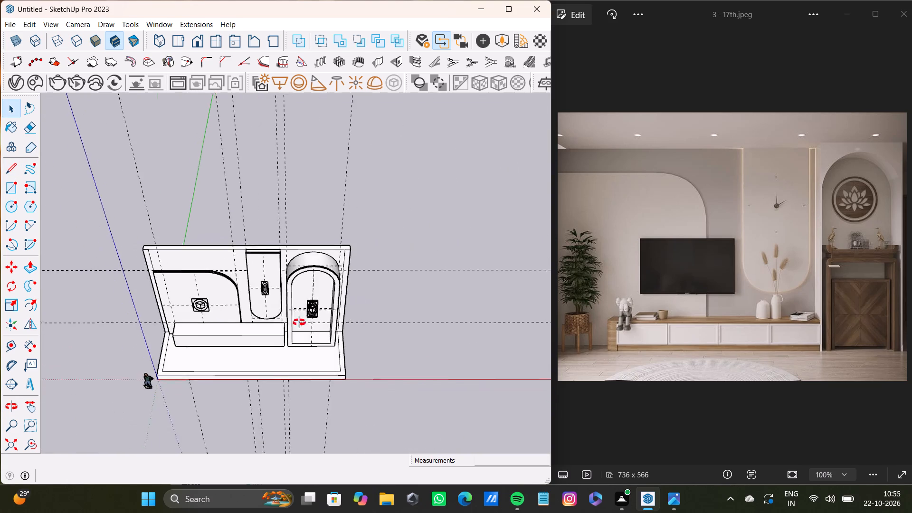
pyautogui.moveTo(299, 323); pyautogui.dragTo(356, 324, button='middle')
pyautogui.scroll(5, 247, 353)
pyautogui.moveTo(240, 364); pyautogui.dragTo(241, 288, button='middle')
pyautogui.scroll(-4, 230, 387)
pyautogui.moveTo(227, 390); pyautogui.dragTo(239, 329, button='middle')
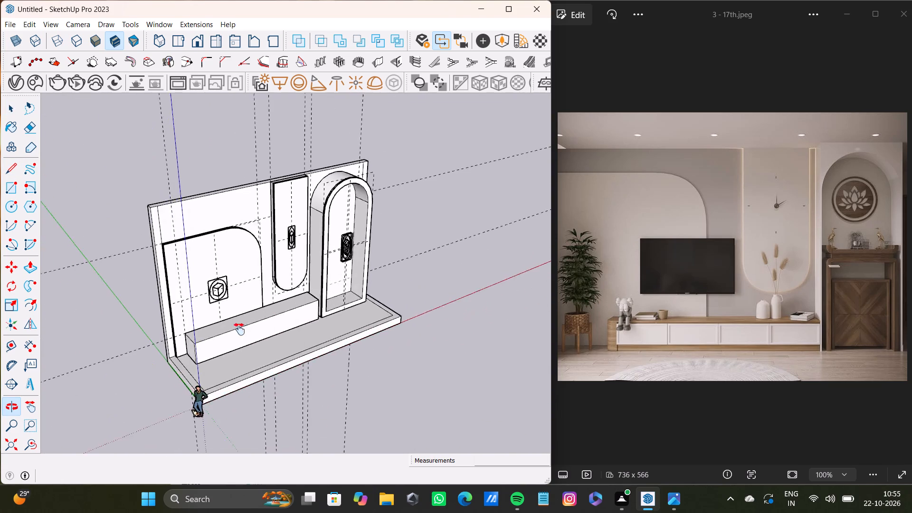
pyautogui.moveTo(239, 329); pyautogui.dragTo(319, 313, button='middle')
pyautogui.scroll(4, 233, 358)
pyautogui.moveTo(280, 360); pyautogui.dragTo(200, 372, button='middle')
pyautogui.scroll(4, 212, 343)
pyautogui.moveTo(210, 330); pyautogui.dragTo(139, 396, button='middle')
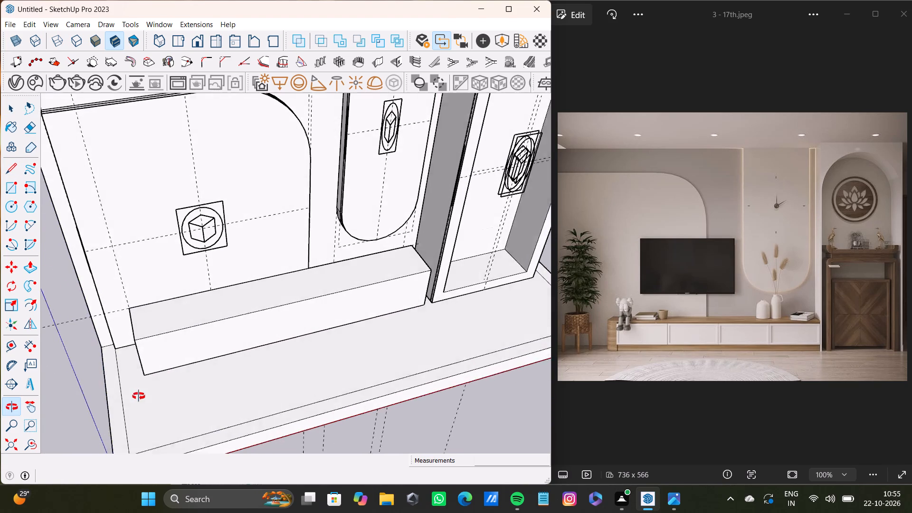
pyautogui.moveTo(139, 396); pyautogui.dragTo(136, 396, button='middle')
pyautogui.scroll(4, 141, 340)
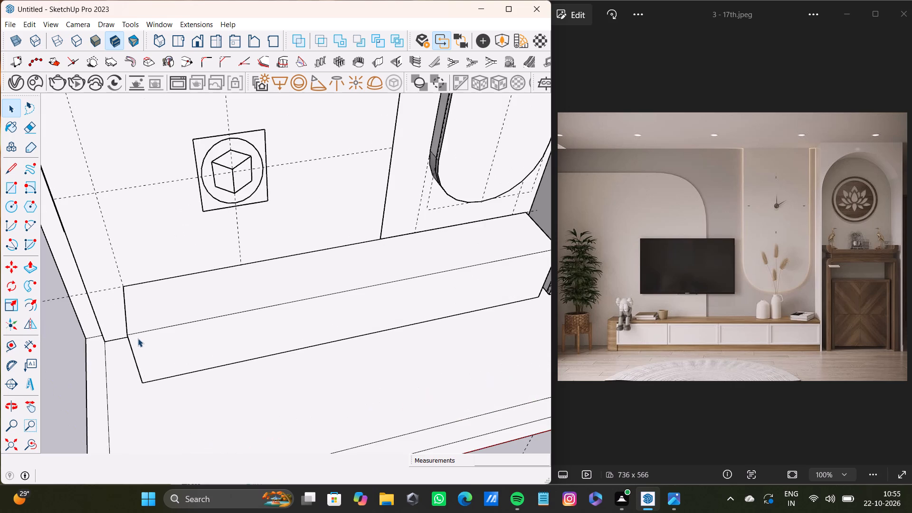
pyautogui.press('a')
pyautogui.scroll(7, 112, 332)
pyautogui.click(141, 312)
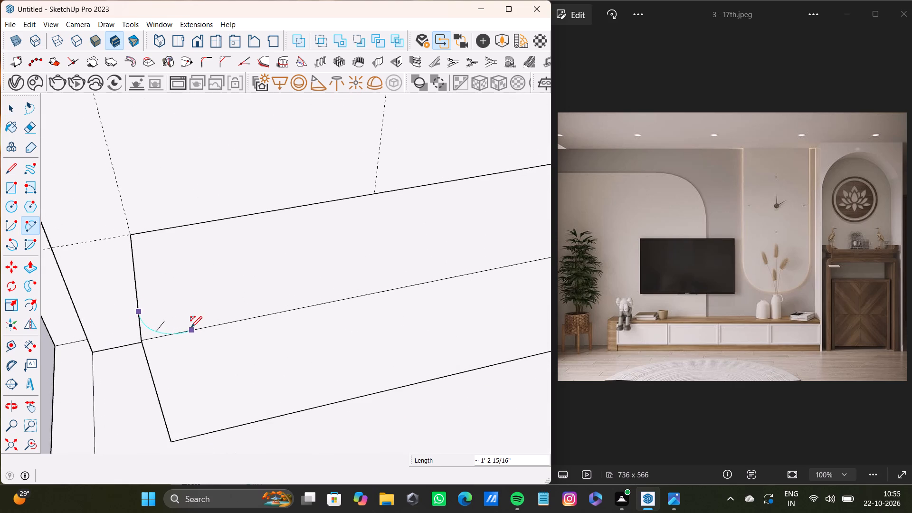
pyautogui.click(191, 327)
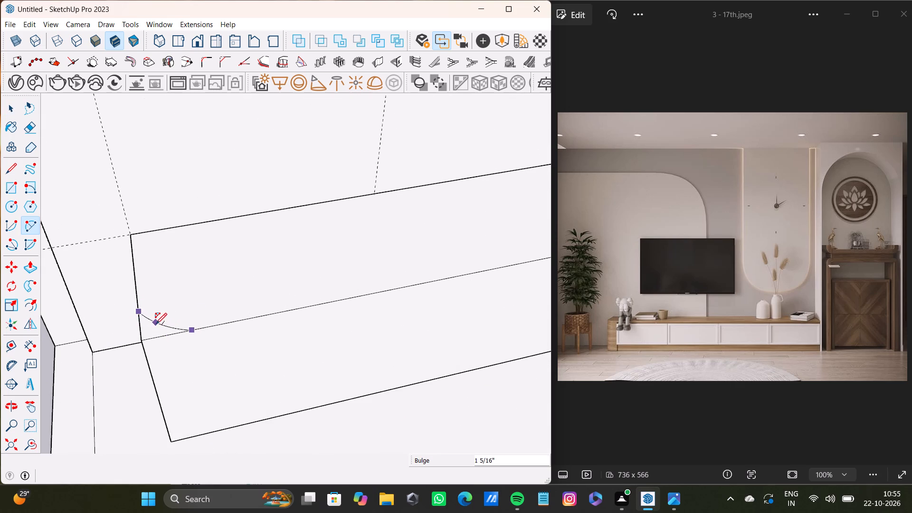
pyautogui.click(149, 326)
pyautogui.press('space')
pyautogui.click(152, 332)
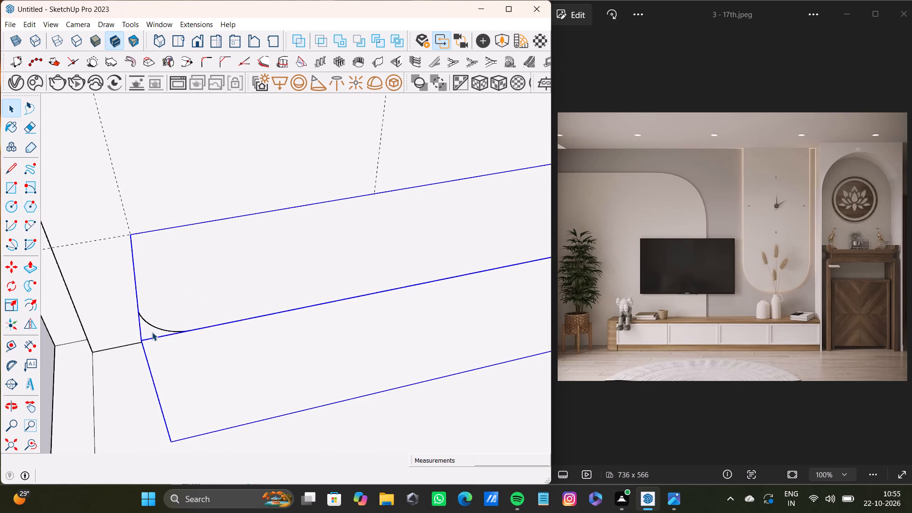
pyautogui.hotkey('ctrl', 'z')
# Inside the console group, draw a tangent arc across the top face's left front corner, linking the end edge to the front edge.
pyautogui.scroll(-4, 184, 322)
pyautogui.moveTo(201, 330); pyautogui.dragTo(58, 322, button='middle')
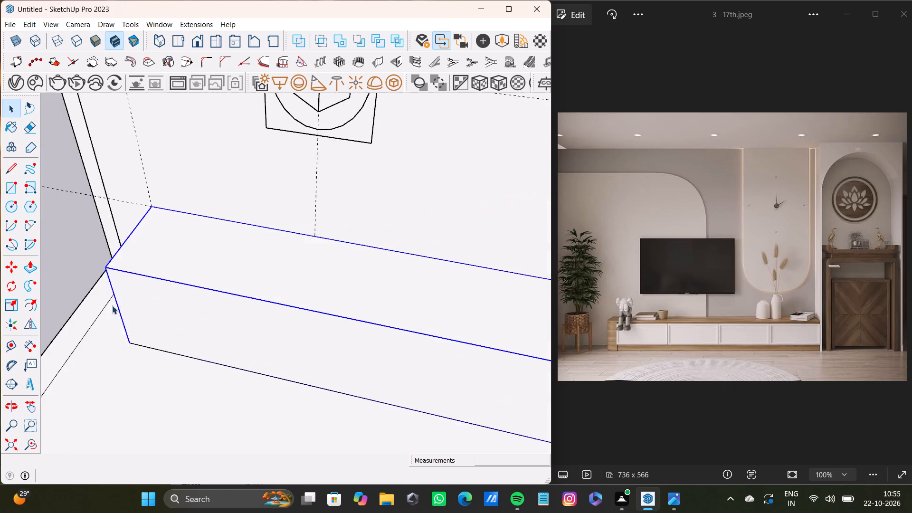
pyautogui.tripleClick(229, 278)
pyautogui.moveTo(171, 285); pyautogui.dragTo(240, 299, button='middle')
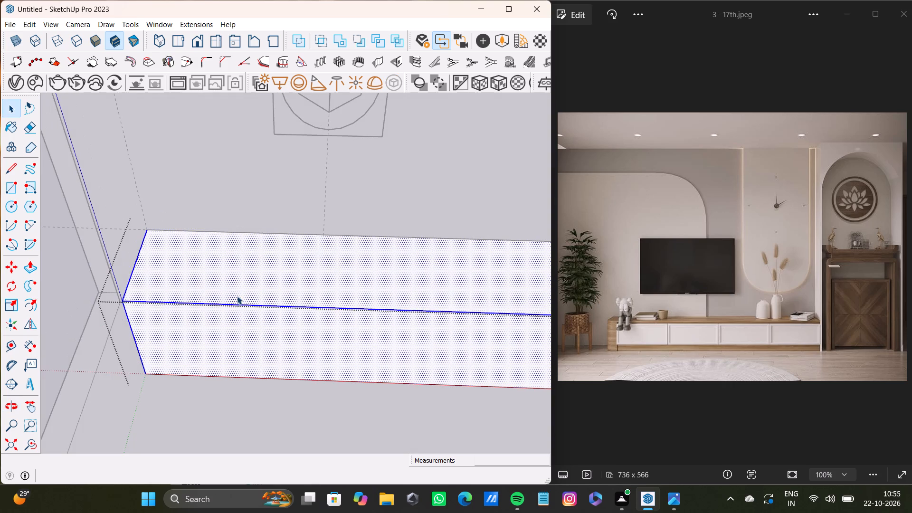
pyautogui.press('a')
pyautogui.scroll(6, 132, 285)
pyautogui.click(133, 267)
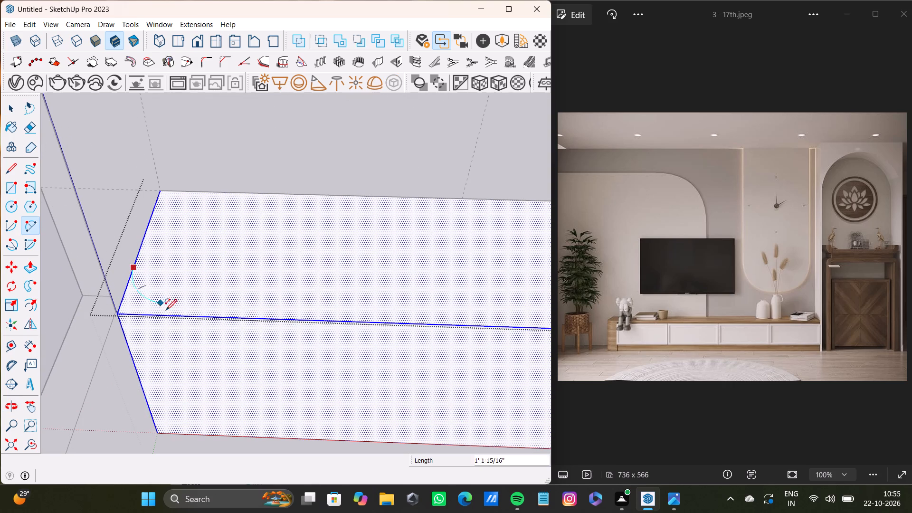
pyautogui.click(177, 313)
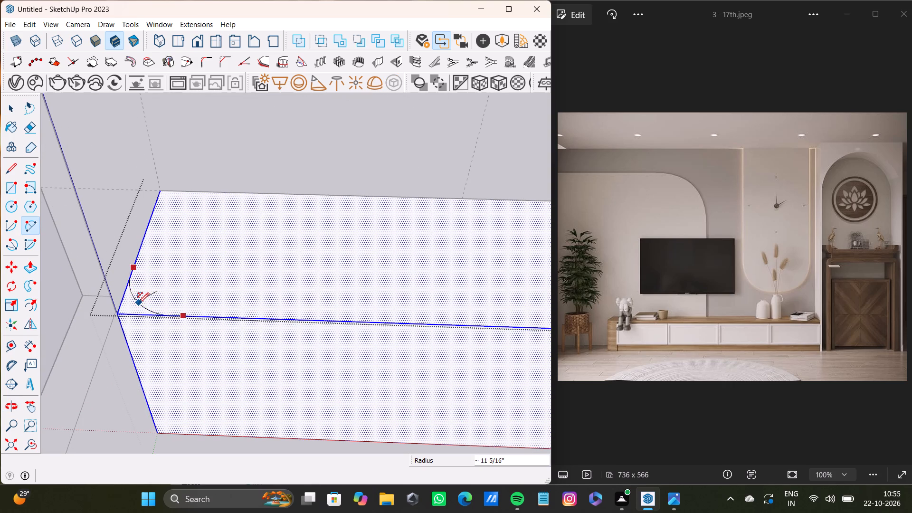
pyautogui.click(143, 306)
# Push/Pull the corner sliver outside the arc down the console's full height of 3' 9 9/16" to round the vertical corner.
pyautogui.press('space')
pyautogui.click(133, 306)
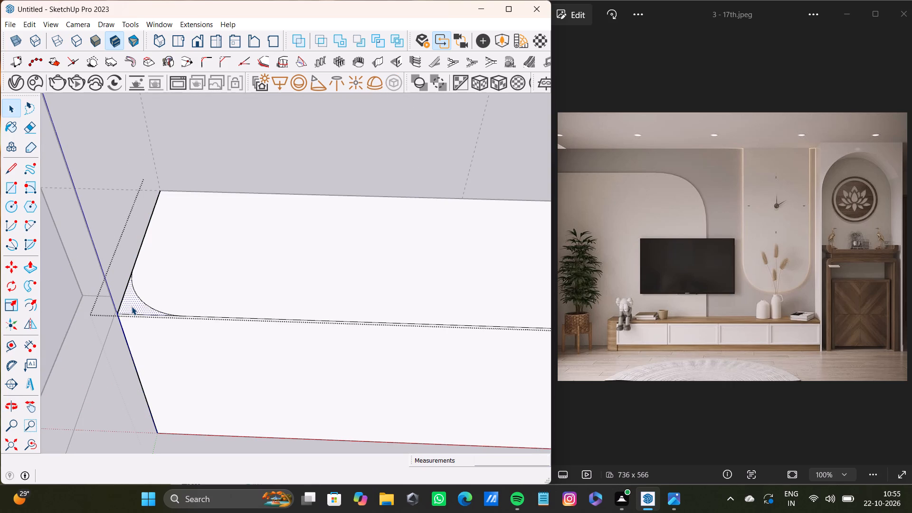
pyautogui.press('p')
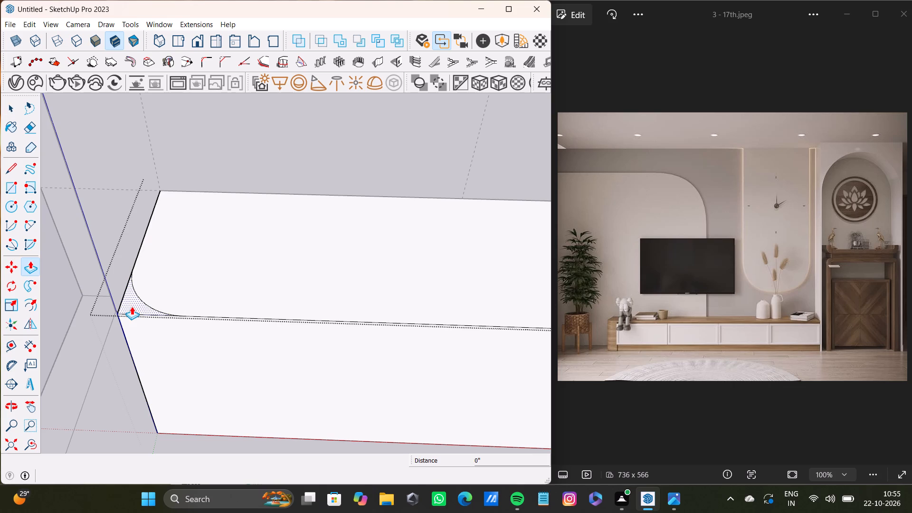
pyautogui.moveTo(134, 306); pyautogui.dragTo(173, 440)
pyautogui.scroll(-11, 177, 426)
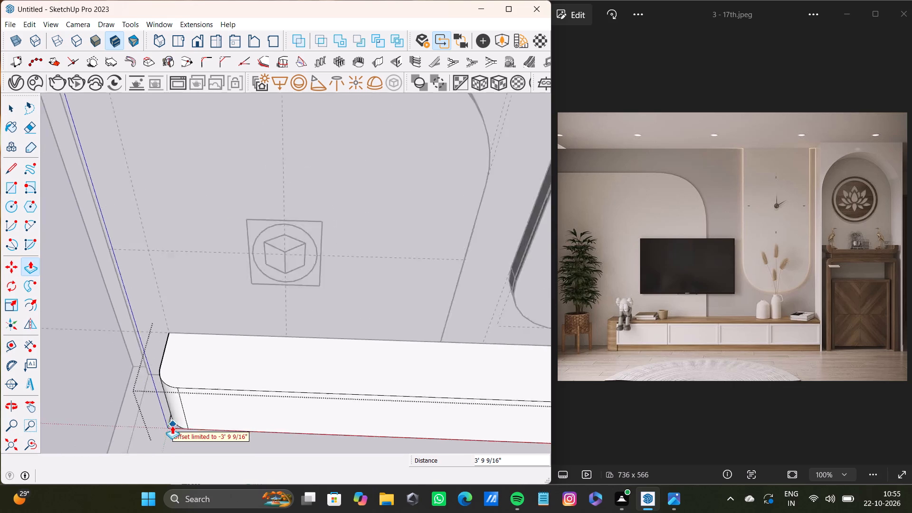
pyautogui.scroll(-2, 172, 426)
pyautogui.moveTo(199, 427); pyautogui.dragTo(182, 408, button='middle')
pyautogui.press('space')
pyautogui.click(185, 370)
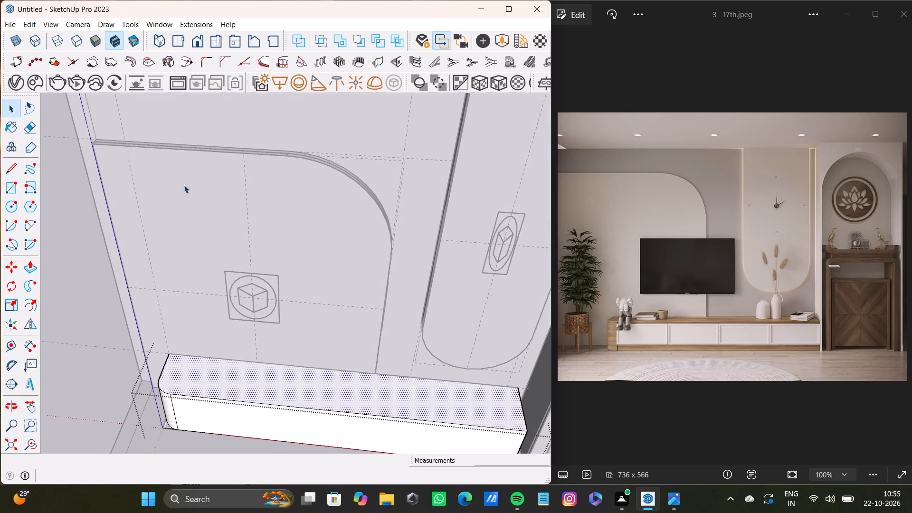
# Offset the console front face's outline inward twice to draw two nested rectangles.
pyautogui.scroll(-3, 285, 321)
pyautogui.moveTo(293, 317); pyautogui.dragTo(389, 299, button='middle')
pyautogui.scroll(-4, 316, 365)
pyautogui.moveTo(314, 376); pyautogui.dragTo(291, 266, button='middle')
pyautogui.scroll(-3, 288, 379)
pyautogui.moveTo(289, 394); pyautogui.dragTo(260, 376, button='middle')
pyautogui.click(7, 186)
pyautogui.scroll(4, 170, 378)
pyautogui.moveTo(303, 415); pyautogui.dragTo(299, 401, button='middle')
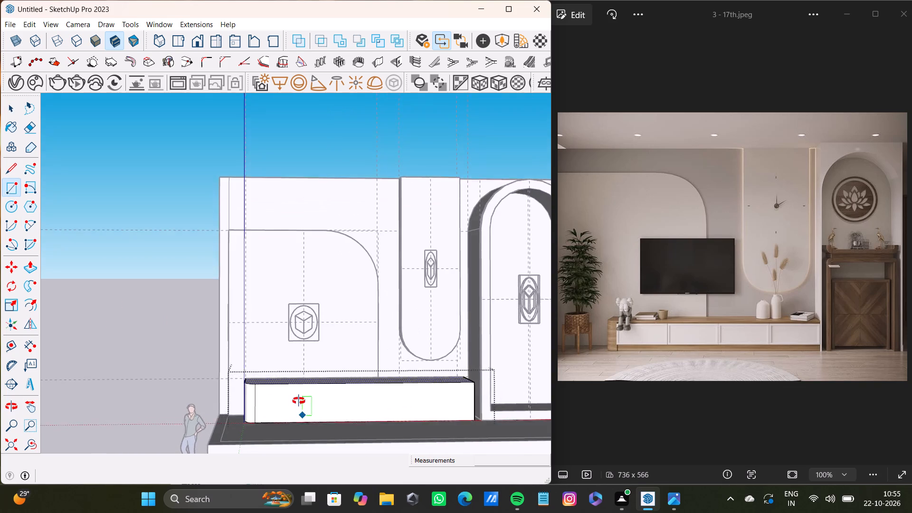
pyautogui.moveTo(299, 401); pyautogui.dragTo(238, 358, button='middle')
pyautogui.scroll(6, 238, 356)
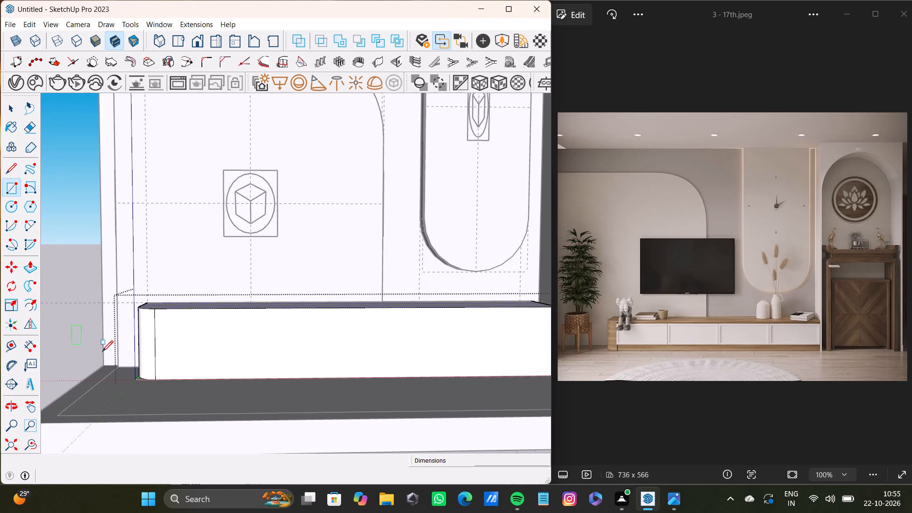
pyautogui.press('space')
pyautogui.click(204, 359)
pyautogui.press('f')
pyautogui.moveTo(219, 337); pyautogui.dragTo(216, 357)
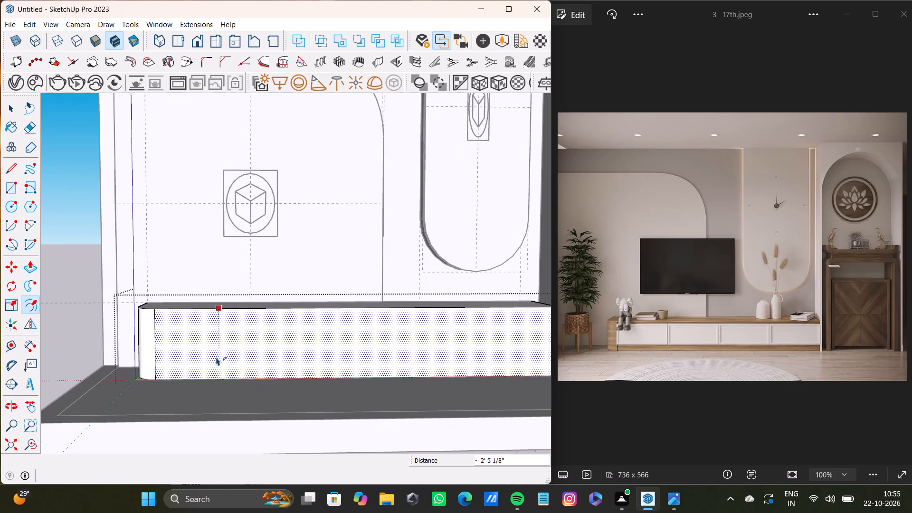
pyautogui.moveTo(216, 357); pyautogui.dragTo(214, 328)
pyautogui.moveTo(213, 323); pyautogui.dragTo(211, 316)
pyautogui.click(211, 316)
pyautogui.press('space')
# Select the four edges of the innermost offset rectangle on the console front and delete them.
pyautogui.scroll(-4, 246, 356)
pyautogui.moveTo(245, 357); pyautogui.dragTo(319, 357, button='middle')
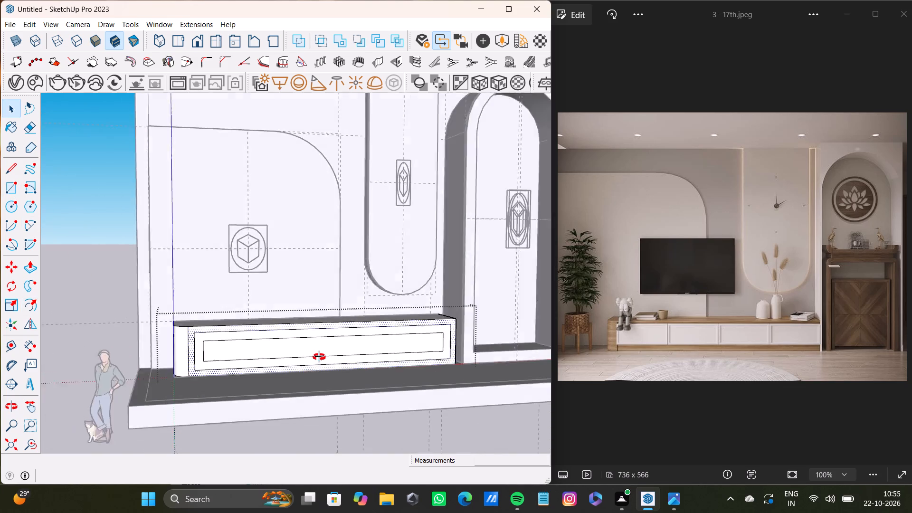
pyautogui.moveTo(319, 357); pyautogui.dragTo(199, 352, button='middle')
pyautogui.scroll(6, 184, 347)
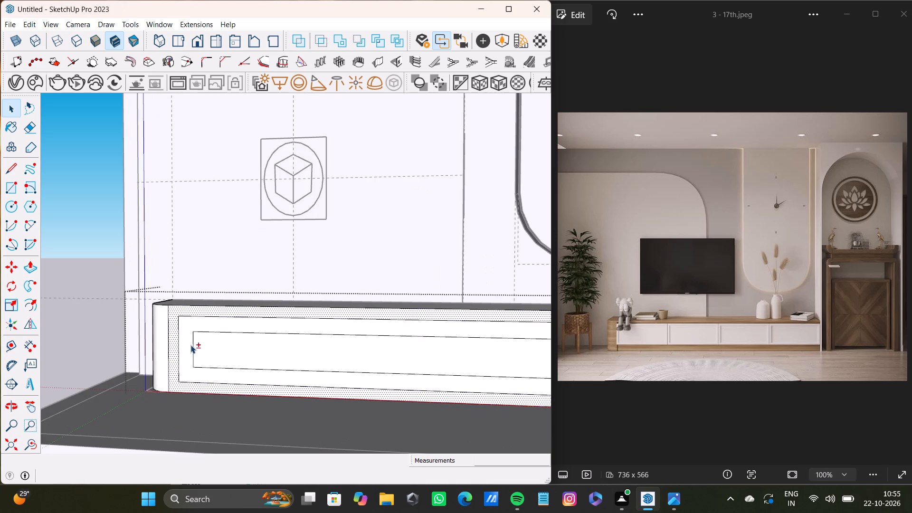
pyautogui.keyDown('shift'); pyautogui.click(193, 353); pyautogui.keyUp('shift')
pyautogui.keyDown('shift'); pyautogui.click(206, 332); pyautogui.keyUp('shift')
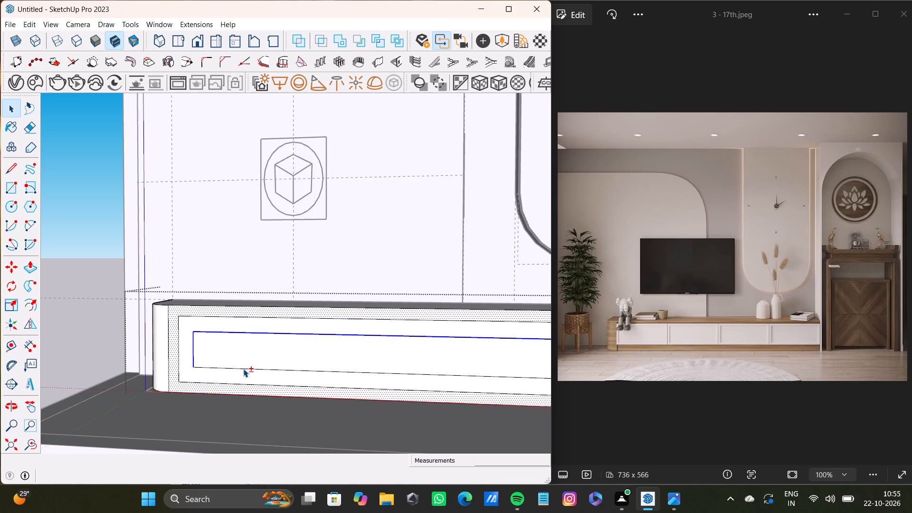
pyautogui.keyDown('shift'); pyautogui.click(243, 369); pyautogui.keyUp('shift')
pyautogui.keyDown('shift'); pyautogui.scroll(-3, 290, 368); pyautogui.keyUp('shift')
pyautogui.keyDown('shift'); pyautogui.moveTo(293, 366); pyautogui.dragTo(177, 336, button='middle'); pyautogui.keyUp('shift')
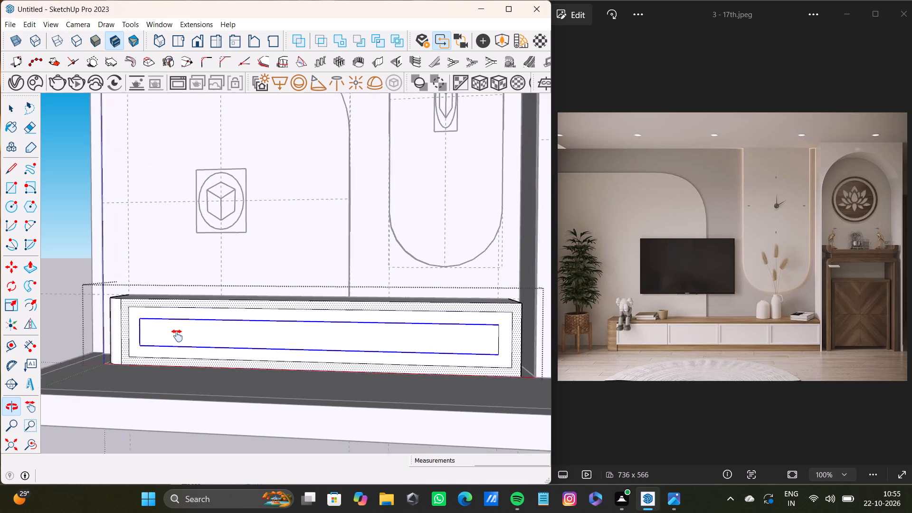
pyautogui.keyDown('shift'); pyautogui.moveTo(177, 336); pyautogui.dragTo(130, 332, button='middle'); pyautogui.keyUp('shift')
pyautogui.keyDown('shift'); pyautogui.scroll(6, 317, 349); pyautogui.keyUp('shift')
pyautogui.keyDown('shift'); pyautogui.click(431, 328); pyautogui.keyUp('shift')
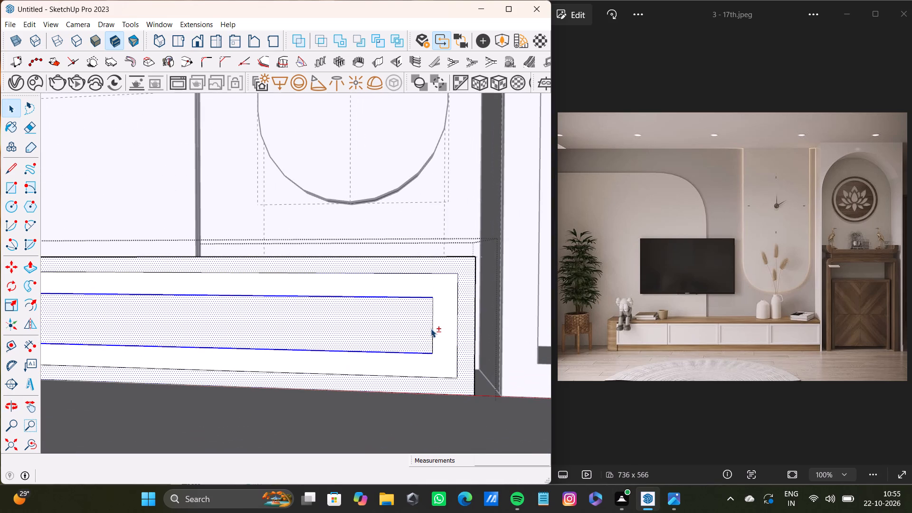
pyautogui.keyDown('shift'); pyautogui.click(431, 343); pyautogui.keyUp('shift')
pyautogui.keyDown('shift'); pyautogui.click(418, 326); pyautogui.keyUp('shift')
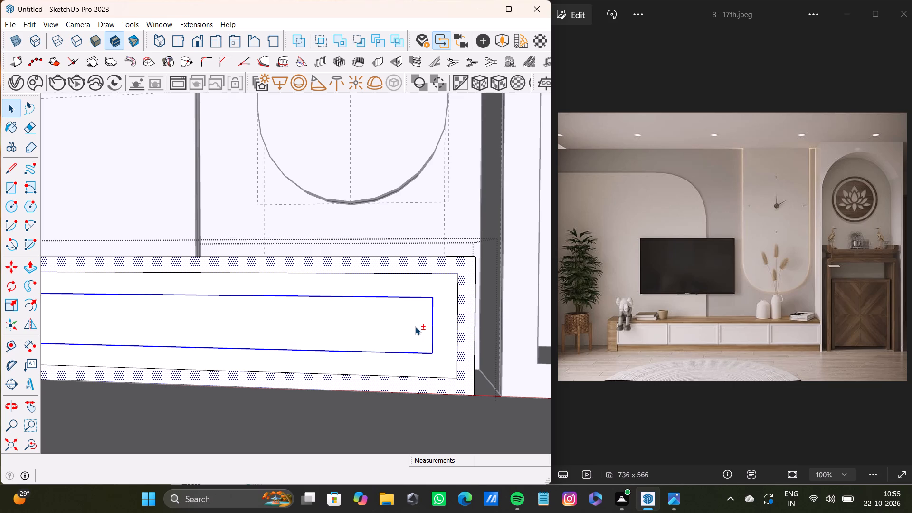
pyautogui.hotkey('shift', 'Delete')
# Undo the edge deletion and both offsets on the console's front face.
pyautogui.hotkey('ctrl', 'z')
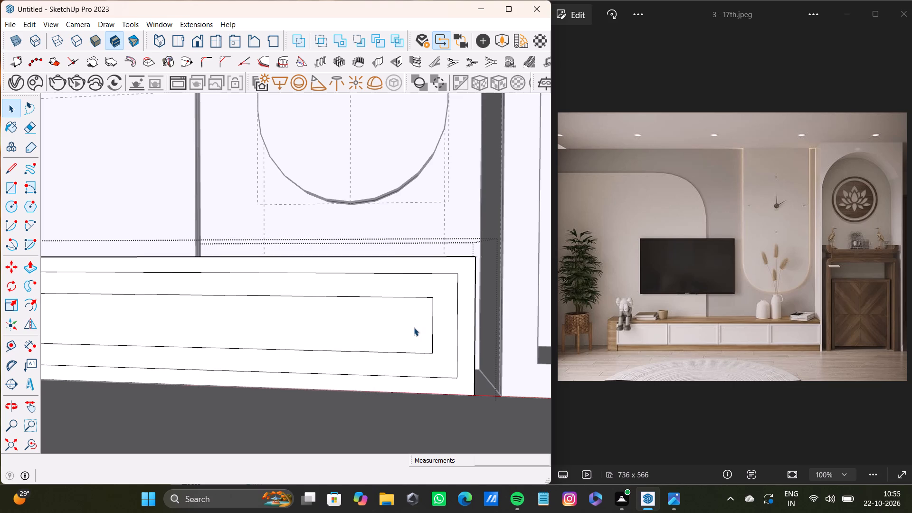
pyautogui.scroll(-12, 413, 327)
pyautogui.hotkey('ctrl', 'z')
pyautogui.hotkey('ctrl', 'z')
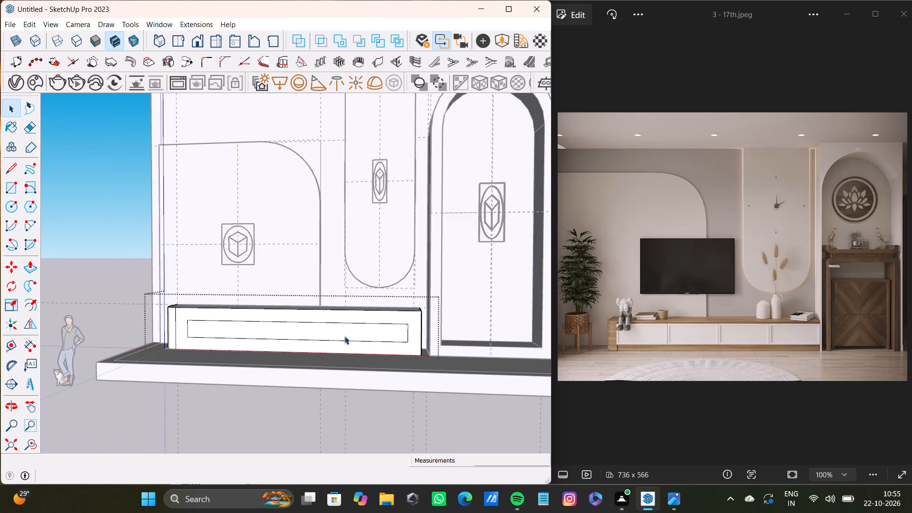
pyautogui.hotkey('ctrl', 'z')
# Offset the console front face's outline inward about 2 3/8" to form a thin frame border.
pyautogui.press('space')
pyautogui.click(216, 322)
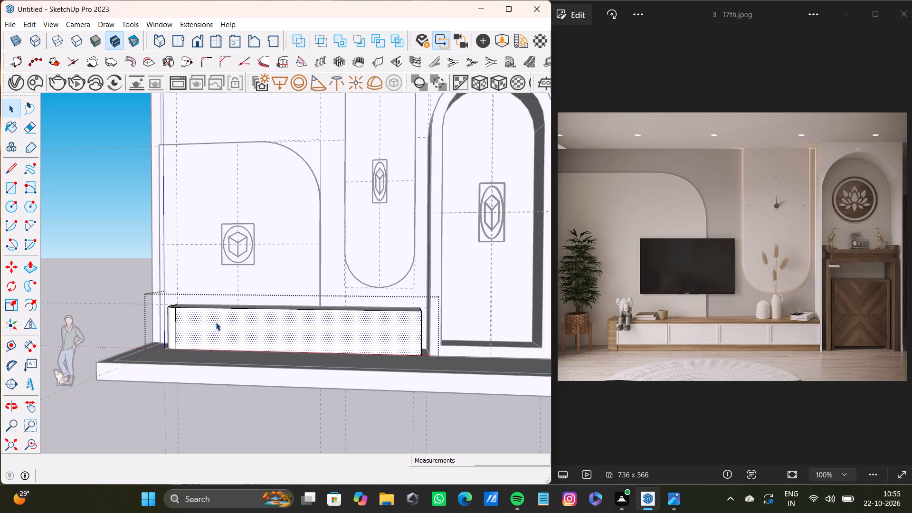
pyautogui.press('f')
pyautogui.moveTo(217, 324); pyautogui.dragTo(216, 330)
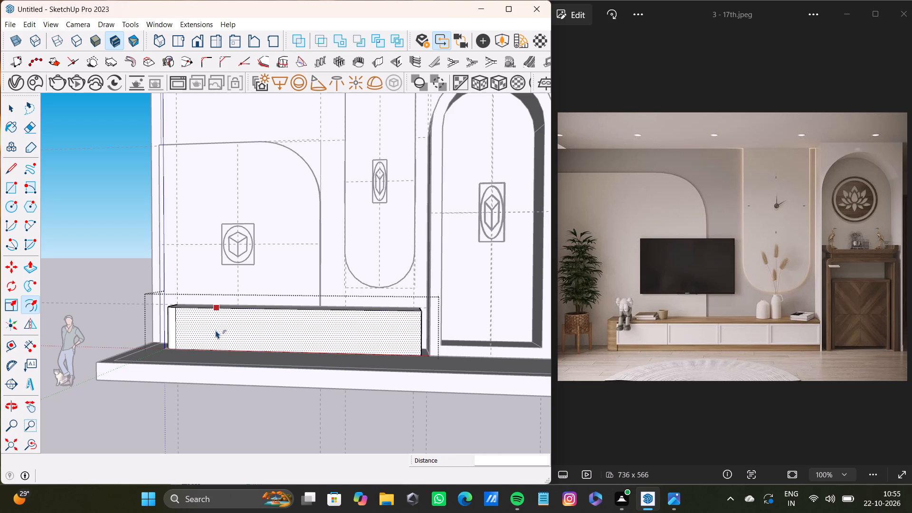
pyautogui.moveTo(216, 330); pyautogui.dragTo(202, 312)
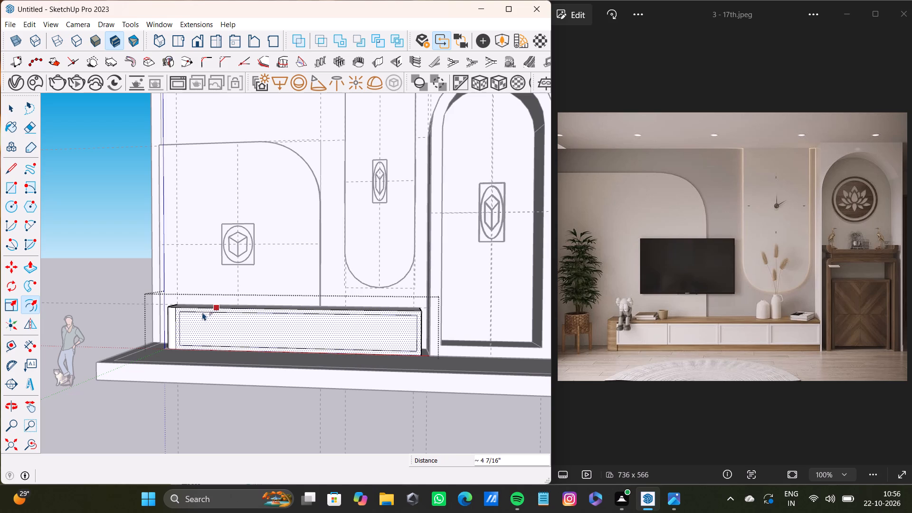
pyautogui.moveTo(202, 312); pyautogui.dragTo(200, 310)
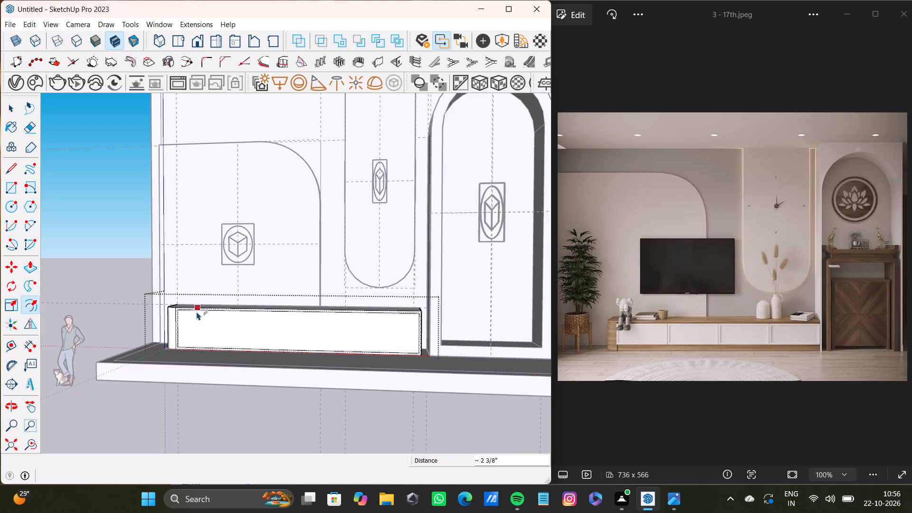
# Place a vertical guide on the console front, parallel to the inner panel's left edge and about a third of the way across.
pyautogui.moveTo(193, 318); pyautogui.dragTo(265, 366, button='middle')
pyautogui.scroll(13, 197, 363)
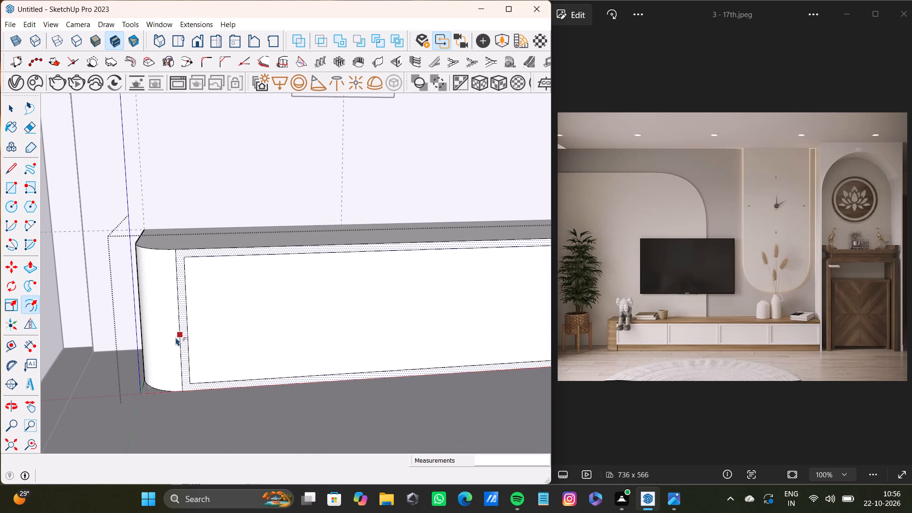
pyautogui.press('t')
pyautogui.moveTo(187, 337); pyautogui.dragTo(209, 338)
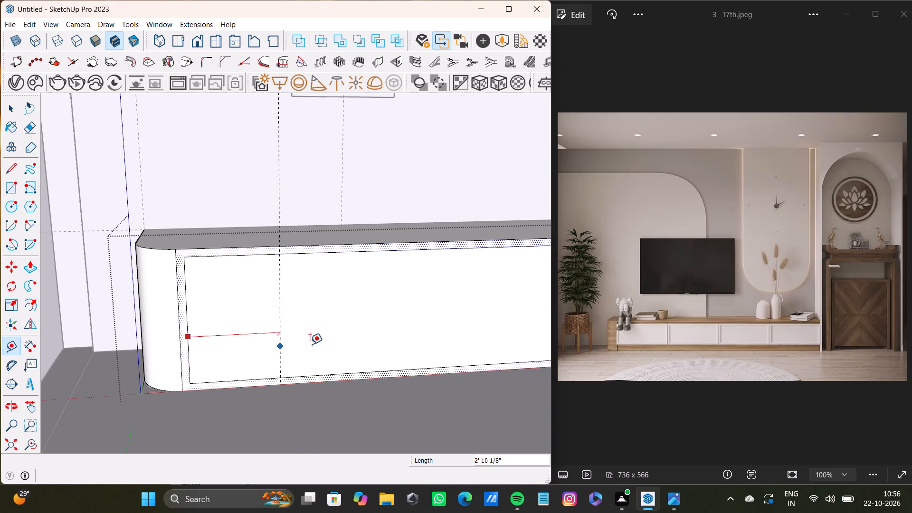
pyautogui.scroll(-12, 310, 344)
pyautogui.moveTo(360, 355); pyautogui.dragTo(199, 374, button='middle')
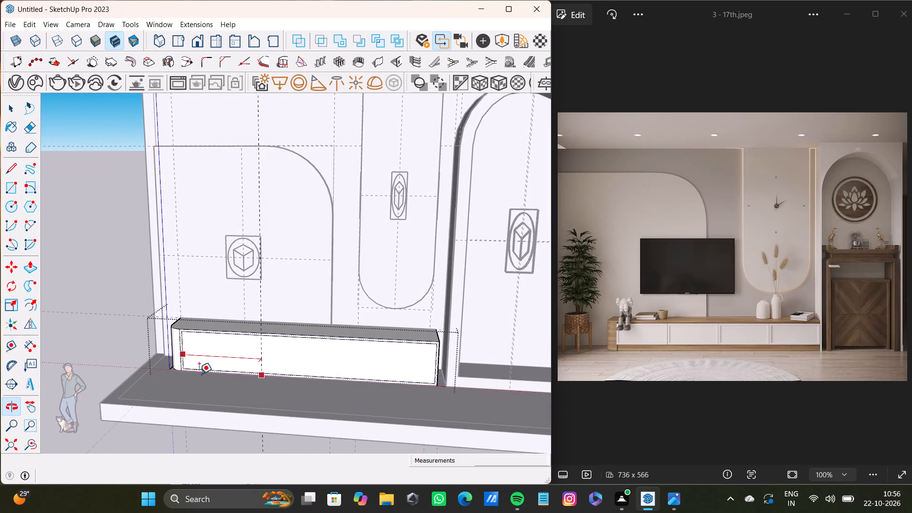
pyautogui.moveTo(199, 374); pyautogui.dragTo(198, 374, button='middle')
pyautogui.scroll(3, 268, 358)
pyautogui.click(277, 351)
# Add a second vertical guide 2" to the right of the new guide on the console front.
pyautogui.click(279, 355)
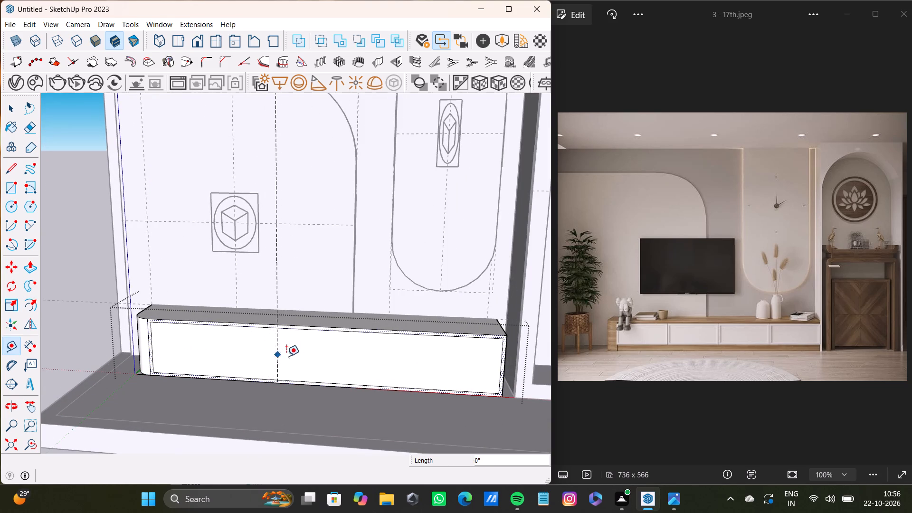
pyautogui.write('2"')
pyautogui.press('Return')
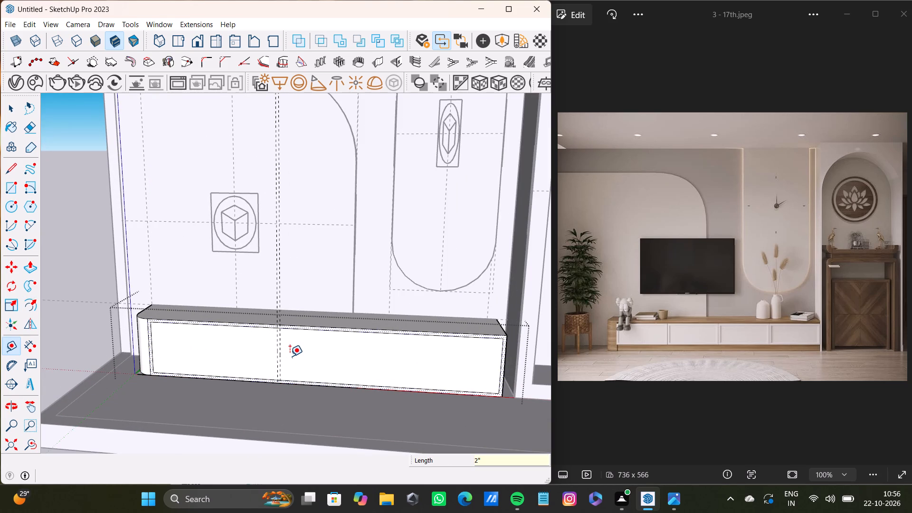
# Place a third vertical guide on the console front, parallel to the second guide and about three-fifths of the way across.
pyautogui.scroll(8, 267, 370)
pyautogui.click(287, 361)
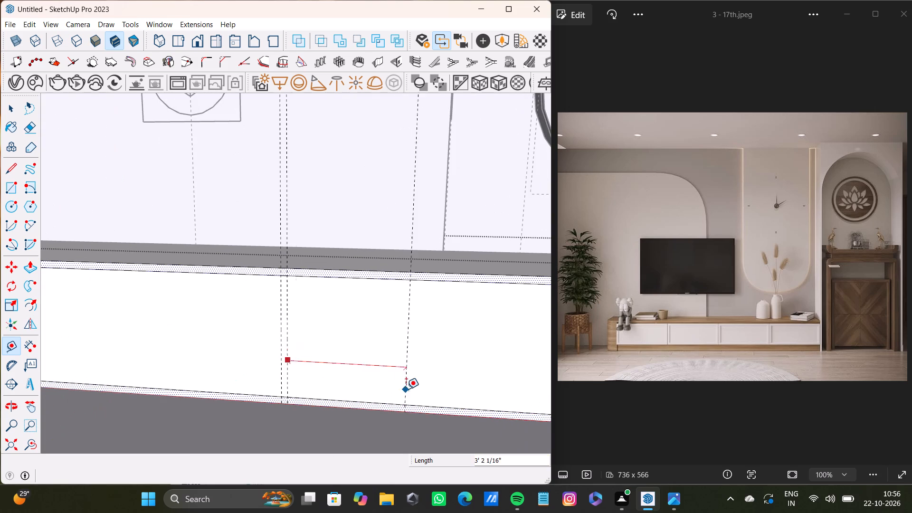
pyautogui.scroll(-13, 406, 389)
pyautogui.keyDown('shift'); pyautogui.moveTo(441, 351); pyautogui.dragTo(384, 315, button='middle'); pyautogui.keyUp('shift')
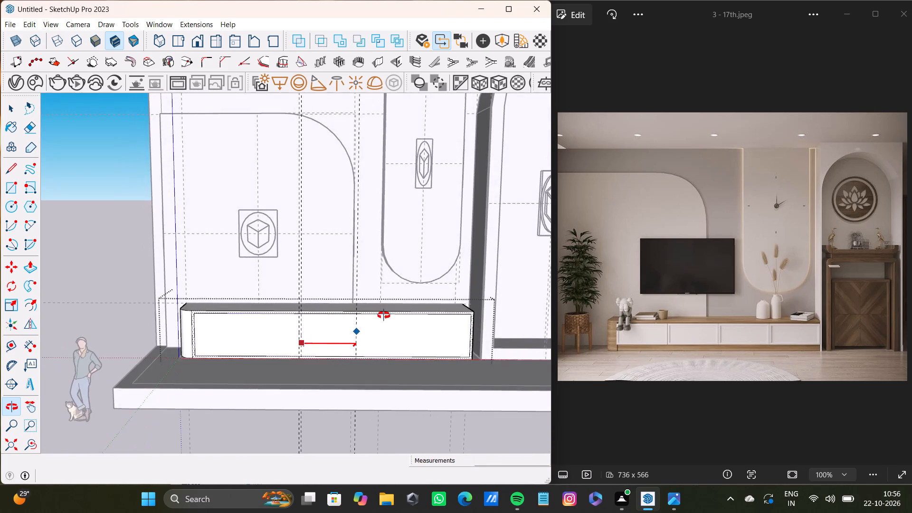
pyautogui.keyDown('shift'); pyautogui.moveTo(384, 315); pyautogui.dragTo(318, 302, button='middle'); pyautogui.keyUp('shift')
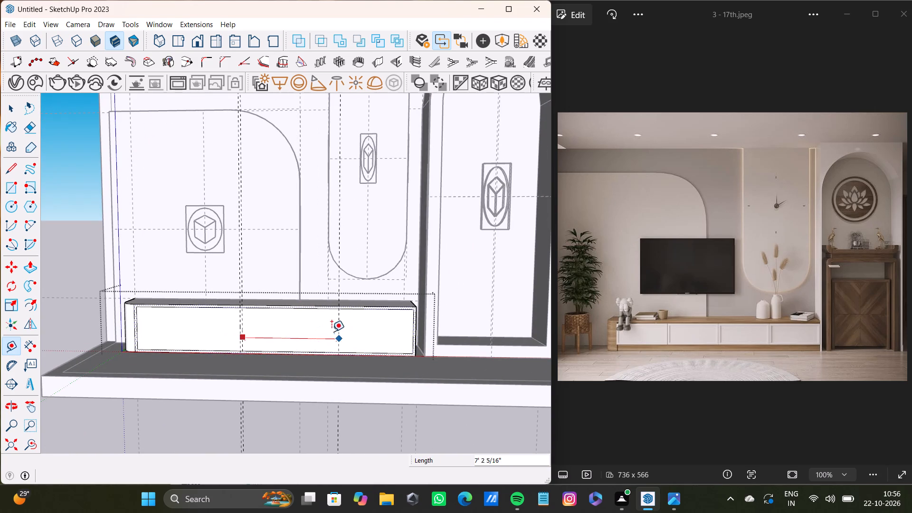
pyautogui.click(306, 336)
# Add a fourth vertical guide 2" to the right of the third guide on the console front.
pyautogui.moveTo(305, 336); pyautogui.dragTo(311, 338)
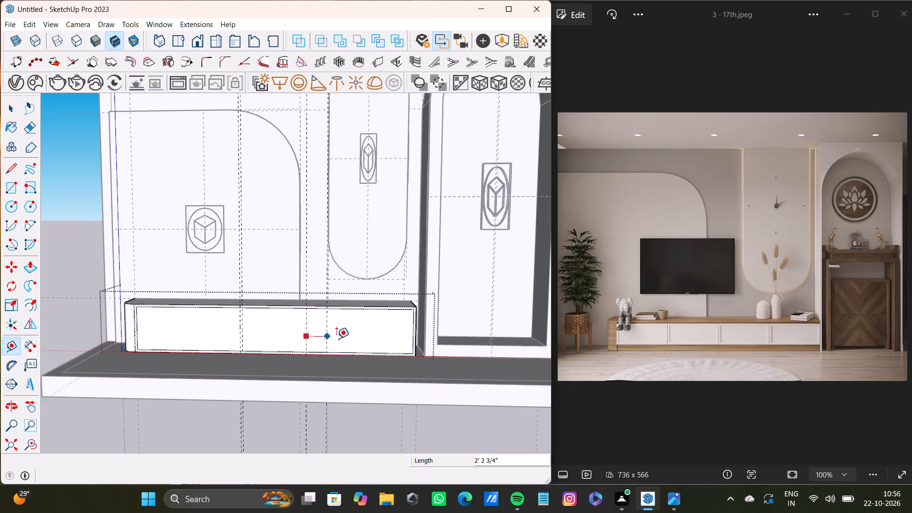
pyautogui.write('2"')
pyautogui.press('Return')
pyautogui.press('Return')
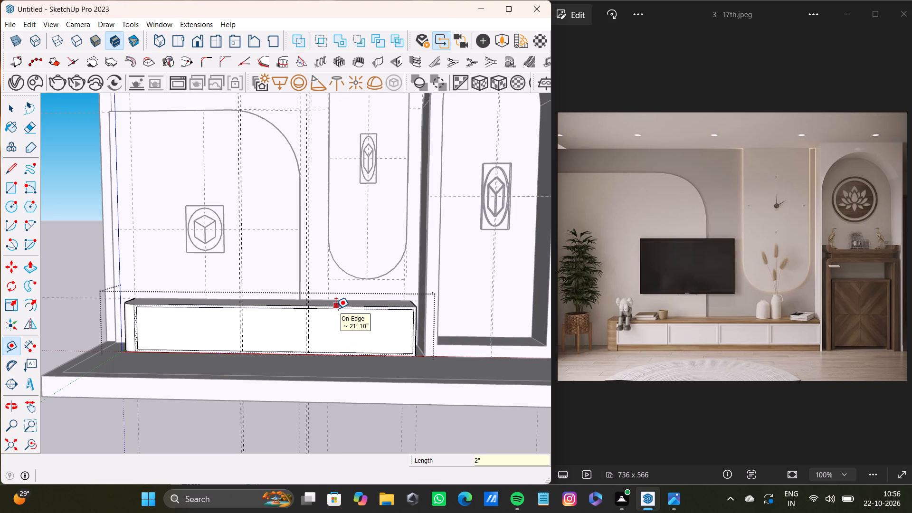
pyautogui.press('space')
# Draw a narrow rectangle between the first pair of guides, spanning the full height of the console's inner panel.
pyautogui.scroll(-3, 181, 275)
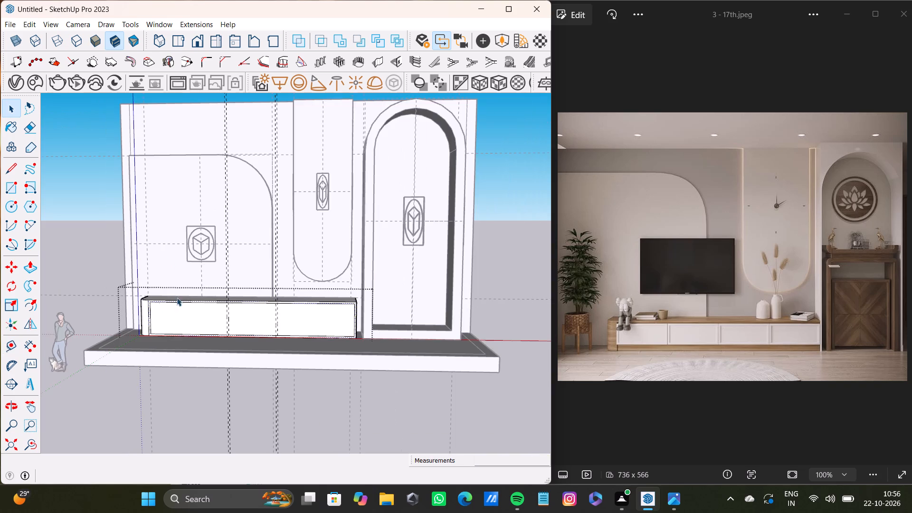
pyautogui.scroll(5, 57, 171)
pyautogui.press('r')
pyautogui.scroll(7, 241, 318)
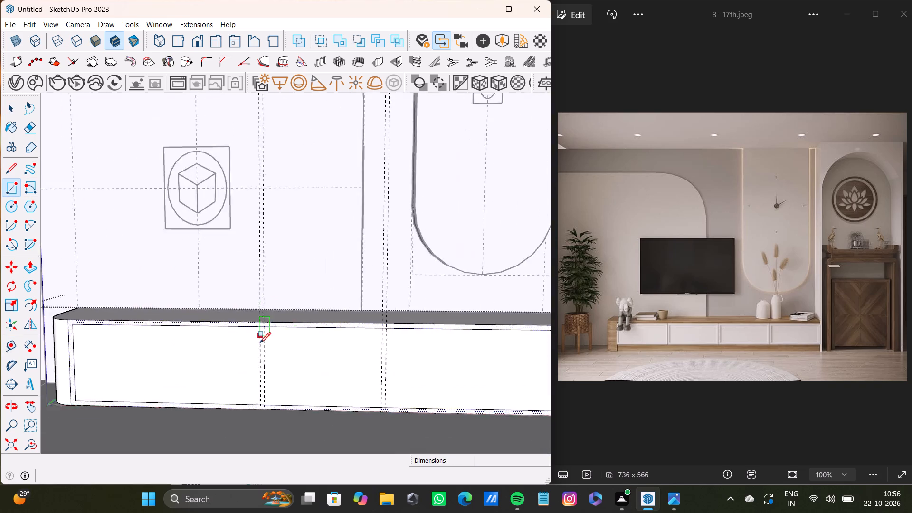
pyautogui.scroll(10, 260, 343)
pyautogui.click(260, 304)
pyautogui.scroll(-4, 272, 375)
pyautogui.keyDown('shift'); pyautogui.moveTo(272, 376); pyautogui.dragTo(255, 301, button='middle'); pyautogui.keyUp('shift')
pyautogui.moveTo(245, 418); pyautogui.dragTo(242, 335, button='middle')
pyautogui.scroll(2, 247, 364)
pyautogui.click(259, 363)
pyautogui.scroll(-8, 258, 363)
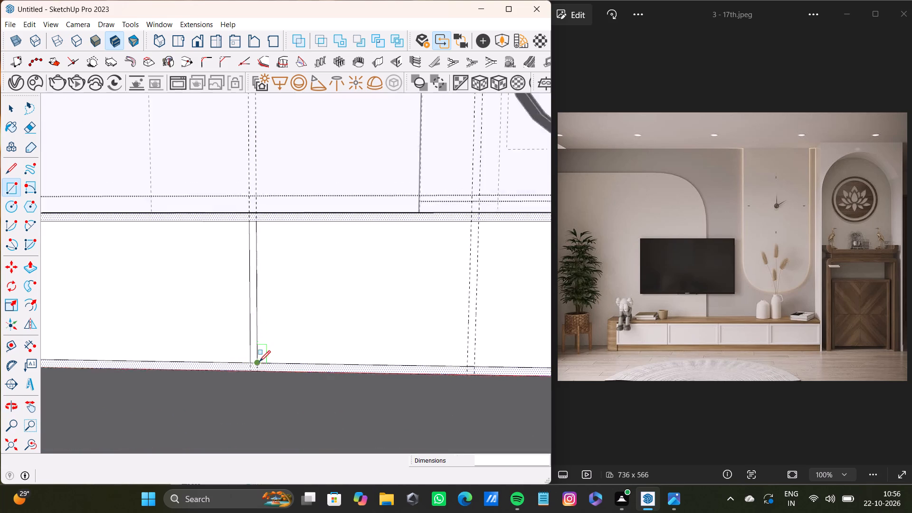
# Draw a matching narrow divider rectangle between the second pair of guides on the console's inner panel.
pyautogui.keyDown('shift'); pyautogui.moveTo(269, 350); pyautogui.dragTo(104, 349, button='middle'); pyautogui.keyUp('shift')
pyautogui.scroll(8, 364, 277)
pyautogui.click(177, 218)
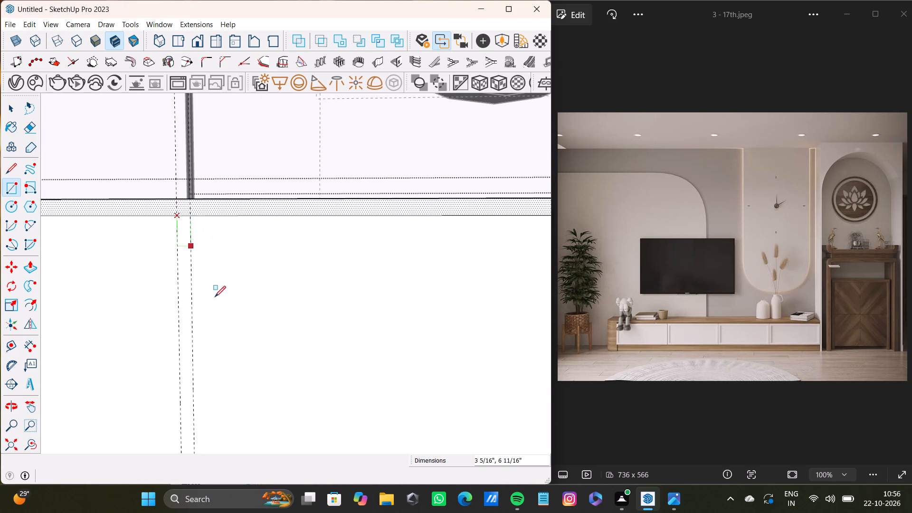
pyautogui.scroll(-3, 215, 313)
pyautogui.keyDown('shift'); pyautogui.moveTo(205, 332); pyautogui.dragTo(200, 225, button='middle'); pyautogui.keyUp('shift')
pyautogui.click(197, 349)
pyautogui.press('space')
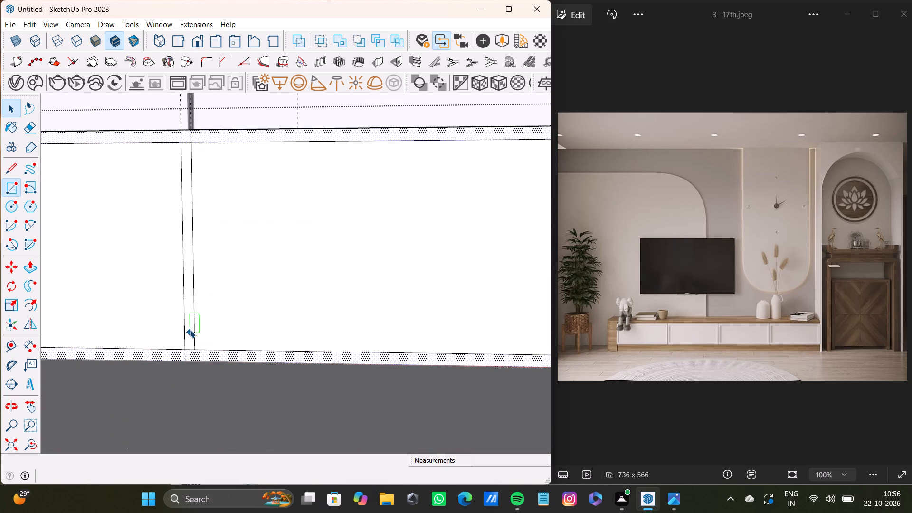
pyautogui.click(190, 330)
pyautogui.moveTo(205, 306); pyautogui.dragTo(201, 355, button='middle')
pyautogui.scroll(-13, 201, 355)
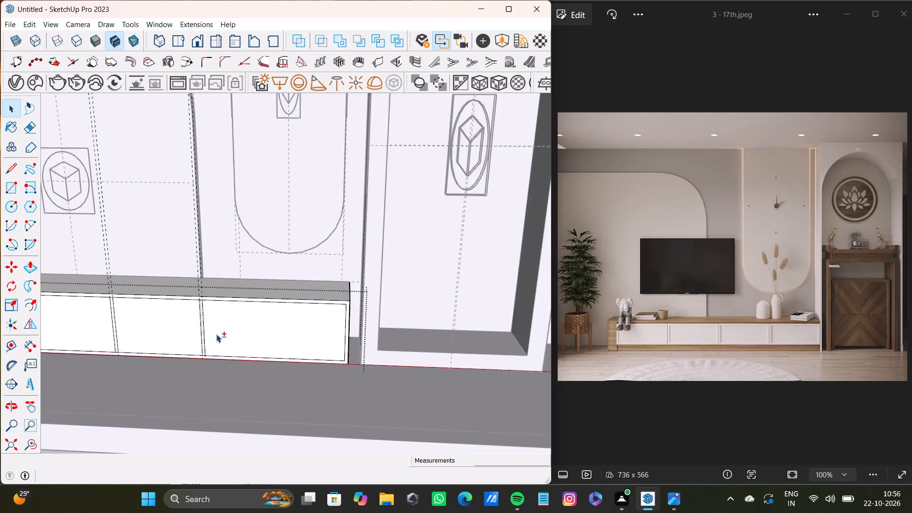
# Pull the left and middle drawer panels of the console outward about 1 7/8" with Push/Pull.
pyautogui.keyDown('shift'); pyautogui.moveTo(216, 334); pyautogui.dragTo(489, 332, button='middle'); pyautogui.keyUp('shift')
pyautogui.scroll(-4, 211, 344)
pyautogui.moveTo(215, 342); pyautogui.dragTo(208, 363, button='middle')
pyautogui.scroll(6, 277, 341)
pyautogui.press('space')
pyautogui.click(277, 315)
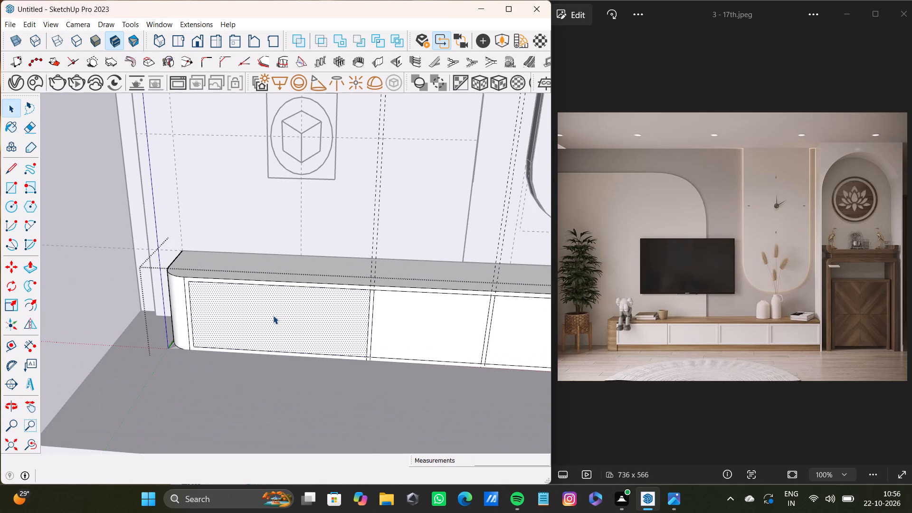
pyautogui.press('p')
pyautogui.click(280, 313)
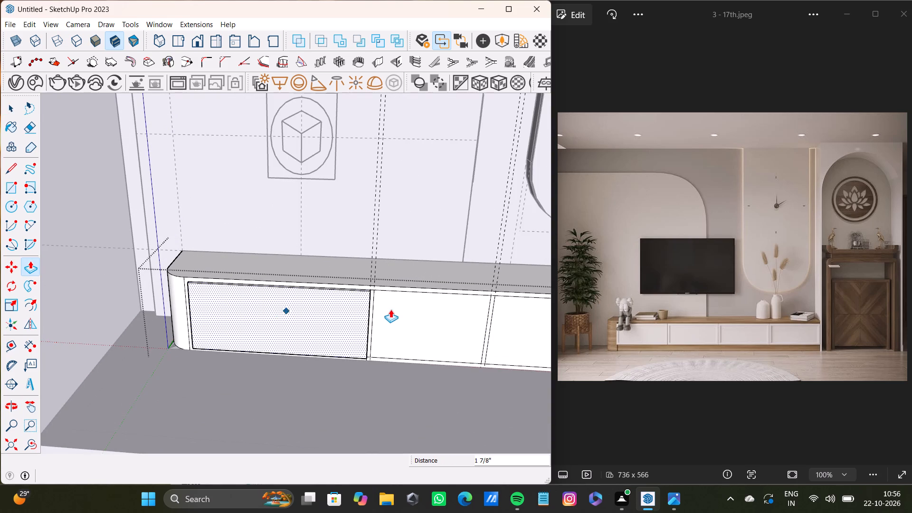
pyautogui.press('space')
pyautogui.click(394, 308)
pyautogui.press('p')
pyautogui.moveTo(396, 305); pyautogui.dragTo(361, 302)
# Pull the console's right drawer panel outward about 1 7/8" to match the others and close the group.
pyautogui.scroll(-4, 364, 314)
pyautogui.keyDown('shift'); pyautogui.moveTo(379, 318); pyautogui.dragTo(190, 297, button='middle'); pyautogui.keyUp('shift')
pyautogui.press('space')
pyautogui.click(320, 306)
pyautogui.press('o')
pyautogui.moveTo(310, 297); pyautogui.dragTo(293, 305)
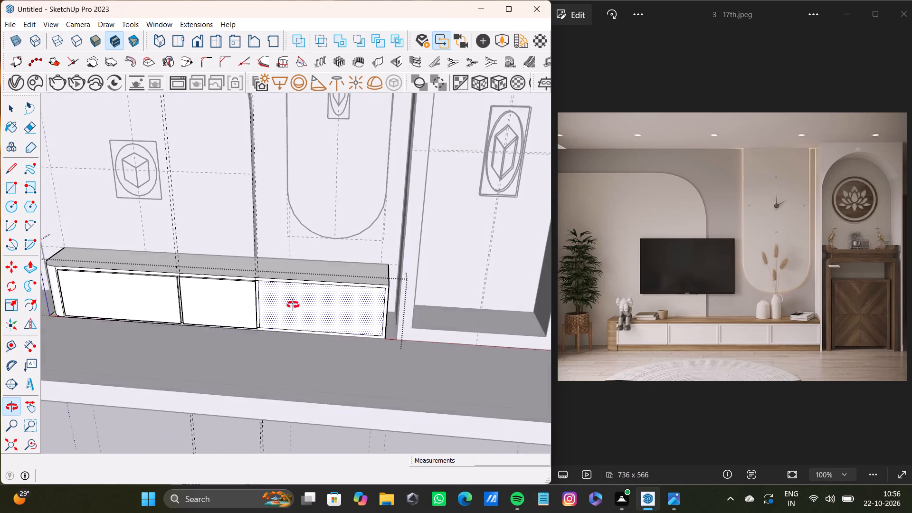
pyautogui.moveTo(293, 305); pyautogui.dragTo(324, 313)
pyautogui.press('p')
pyautogui.moveTo(301, 305); pyautogui.dragTo(256, 298)
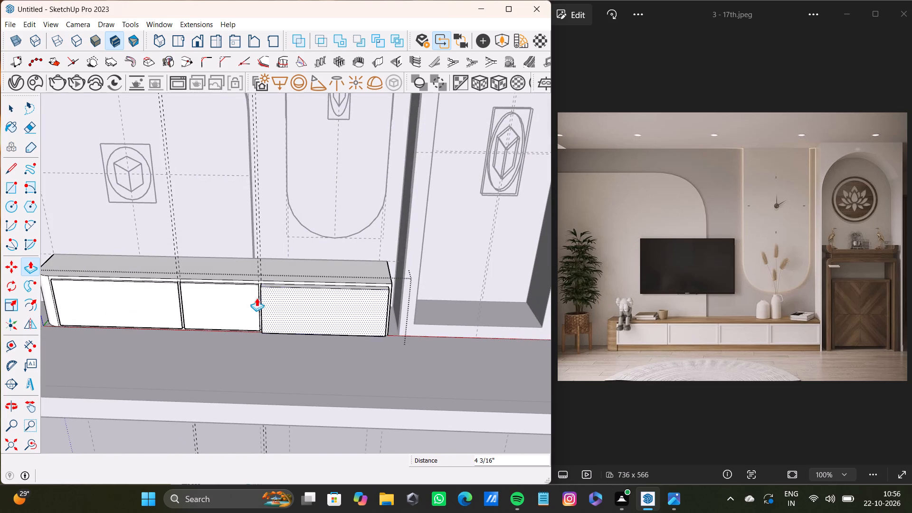
pyautogui.moveTo(256, 298); pyautogui.dragTo(250, 290)
pyautogui.scroll(-5, 247, 291)
pyautogui.moveTo(244, 293); pyautogui.dragTo(370, 303, button='middle')
pyautogui.scroll(-3, 248, 365)
pyautogui.moveTo(240, 361); pyautogui.dragTo(384, 335, button='middle')
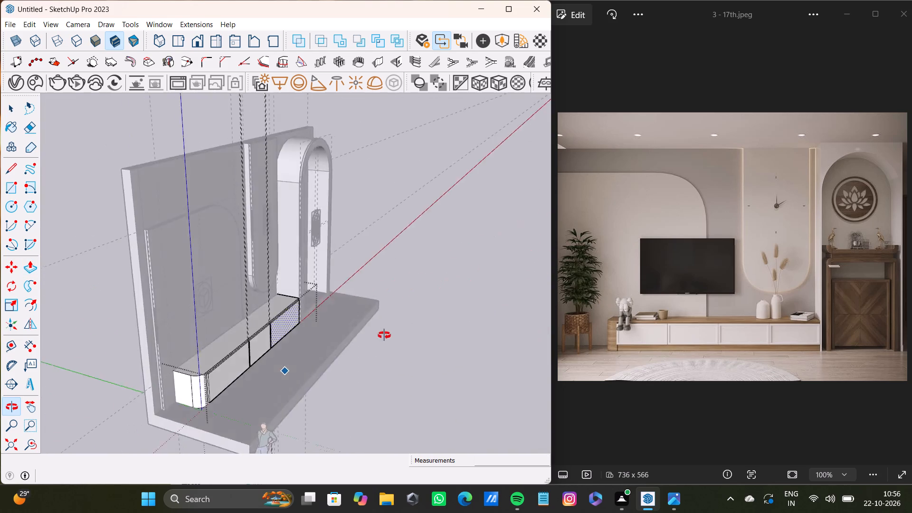
pyautogui.moveTo(384, 335); pyautogui.dragTo(201, 323, button='middle')
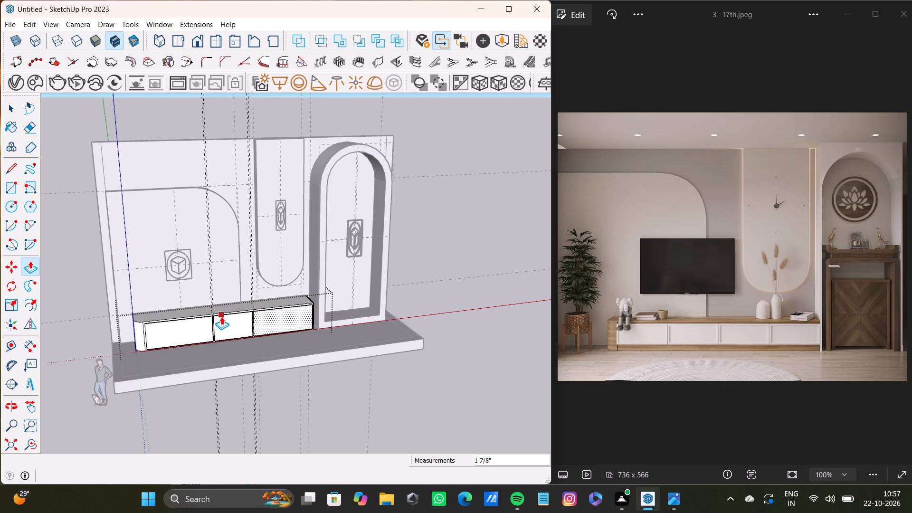
pyautogui.press('space')
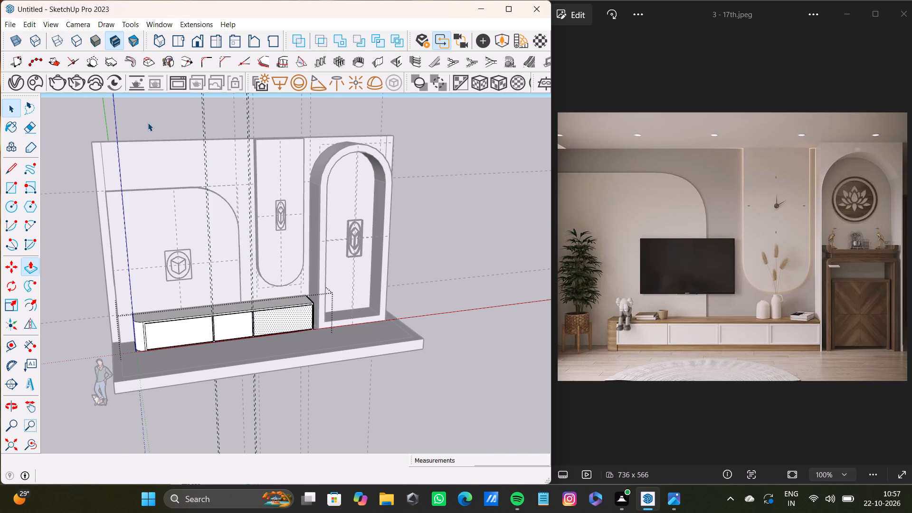
pyautogui.click(148, 123)
# Examine the whole TV wall and the console's drawer fronts from several angles.
pyautogui.scroll(-4, 236, 215)
pyautogui.moveTo(286, 285); pyautogui.dragTo(155, 303, button='middle')
pyautogui.scroll(8, 229, 286)
pyautogui.moveTo(272, 264); pyautogui.dragTo(415, 270, button='middle')
pyautogui.scroll(-3, 275, 277)
pyautogui.keyDown('shift'); pyautogui.moveTo(269, 286); pyautogui.dragTo(204, 298, button='middle'); pyautogui.keyUp('shift')
pyautogui.scroll(-2, 269, 292)
pyautogui.scroll(1, 199, 302)
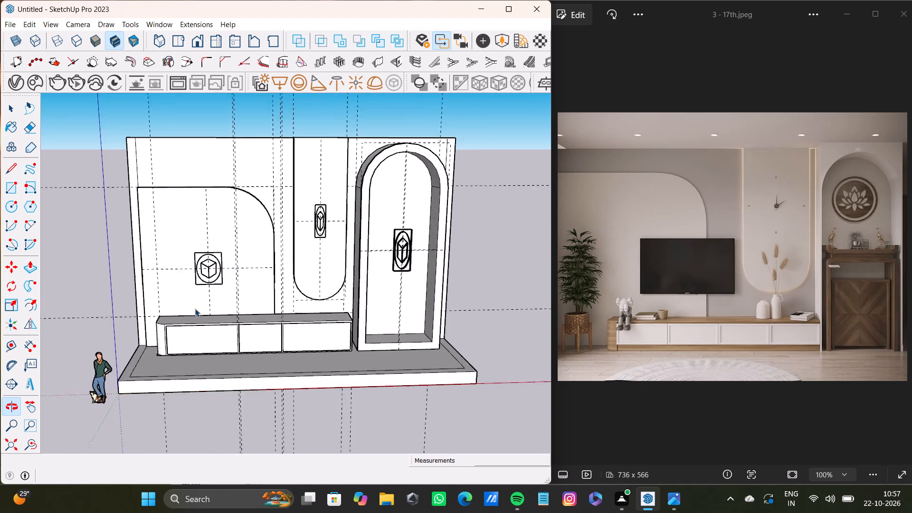
pyautogui.scroll(6, 195, 308)
# Open the wall-and-floor group and extend its left end face outward about 3' 9 3/16" with Push/Pull.
pyautogui.keyDown('shift'); pyautogui.moveTo(196, 329); pyautogui.dragTo(334, 268, button='middle'); pyautogui.keyUp('shift')
pyautogui.moveTo(238, 323); pyautogui.dragTo(361, 345, button='middle')
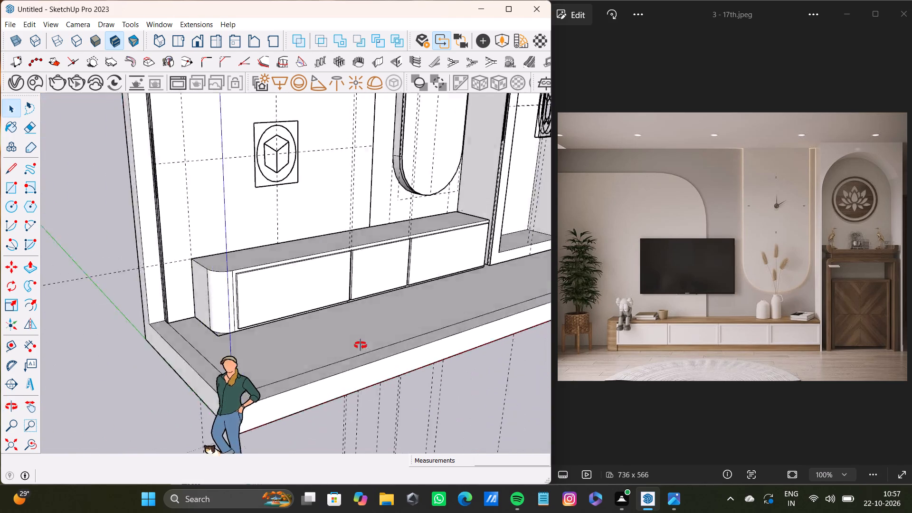
pyautogui.moveTo(361, 345); pyautogui.dragTo(363, 344, button='middle')
pyautogui.scroll(3, 223, 382)
pyautogui.press('space')
pyautogui.click(232, 376)
pyautogui.doubleClick(232, 376)
pyautogui.click(236, 383)
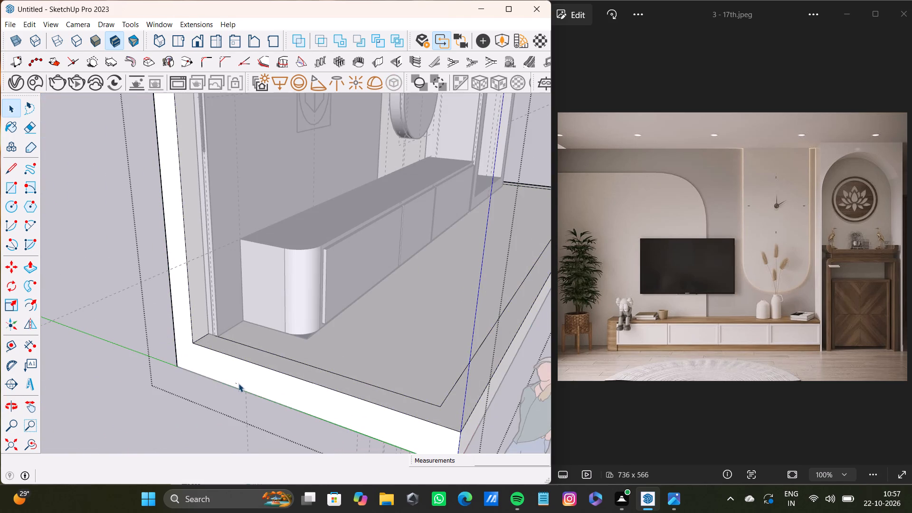
pyautogui.press('p')
pyautogui.moveTo(244, 380); pyautogui.dragTo(163, 410)
pyautogui.scroll(-3, 158, 413)
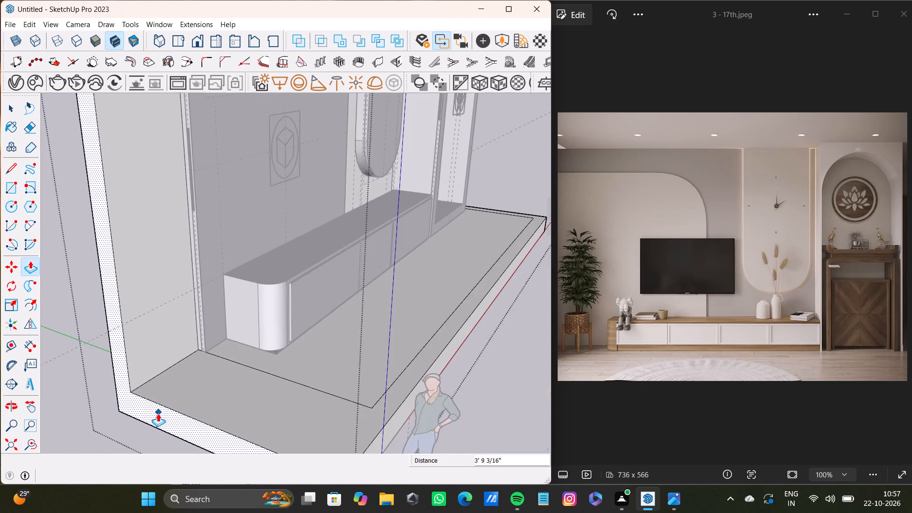
# Draw a line on the left end face from the inner wall-floor corner down to the bottom edge, about 1' 4 7/8" long.
pyautogui.keyDown('shift'); pyautogui.moveTo(157, 413); pyautogui.dragTo(182, 393, button='middle'); pyautogui.keyUp('shift')
pyautogui.press('l')
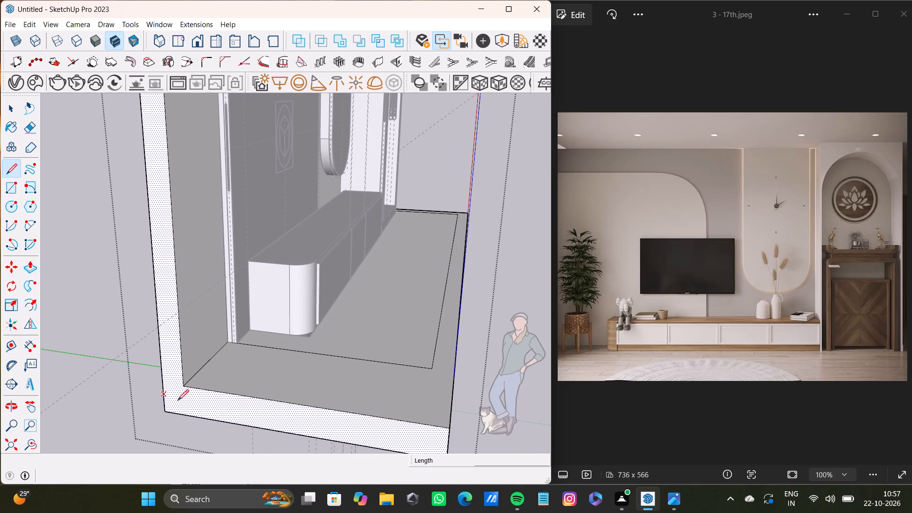
pyautogui.scroll(7, 181, 400)
pyautogui.click(181, 371)
pyautogui.click(182, 435)
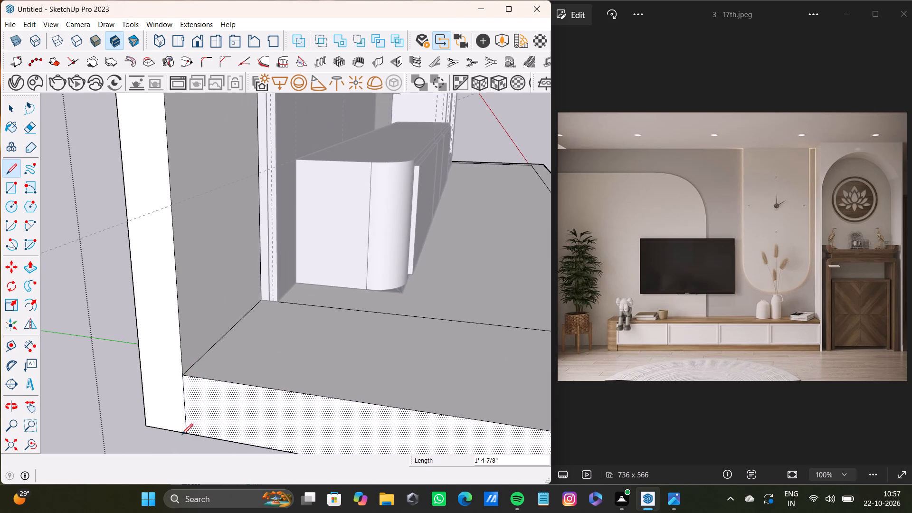
pyautogui.press('space')
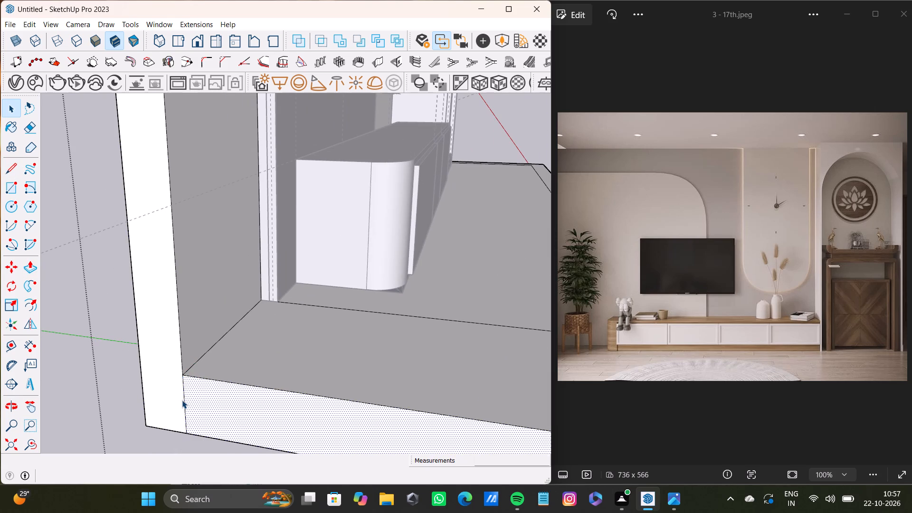
# Examine the extended wall and floor from the front and above, and close the group.
pyautogui.scroll(-8, 182, 400)
pyautogui.moveTo(182, 401); pyautogui.dragTo(203, 411, button='middle')
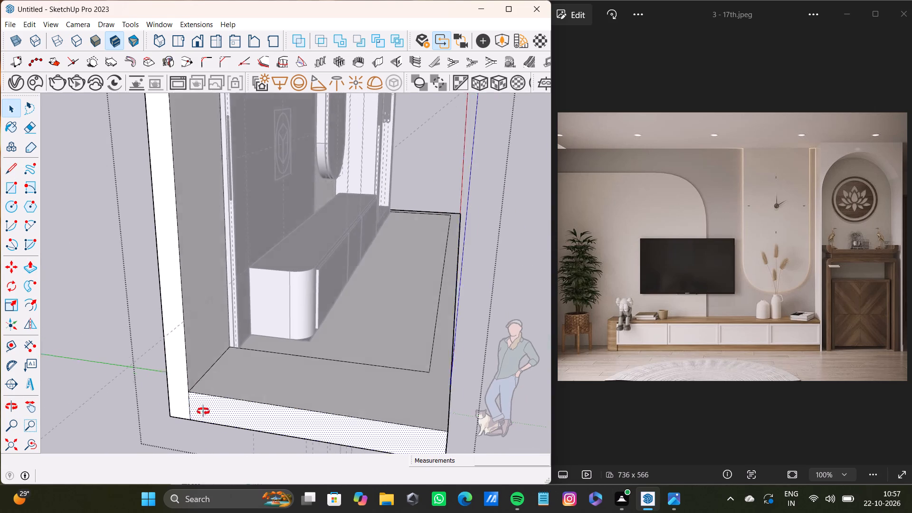
pyautogui.moveTo(203, 411); pyautogui.dragTo(59, 390, button='middle')
pyautogui.scroll(-8, 124, 384)
pyautogui.moveTo(194, 389); pyautogui.dragTo(55, 400, button='middle')
pyautogui.scroll(-4, 98, 377)
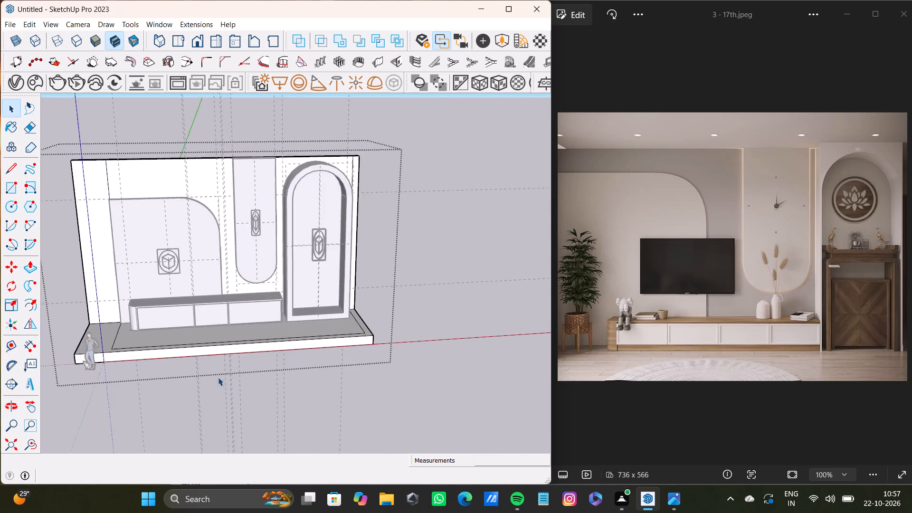
pyautogui.moveTo(217, 376); pyautogui.dragTo(97, 395, button='middle')
pyautogui.scroll(5, 355, 378)
pyautogui.moveTo(361, 373); pyautogui.dragTo(491, 394, button='middle')
pyautogui.scroll(-7, 401, 371)
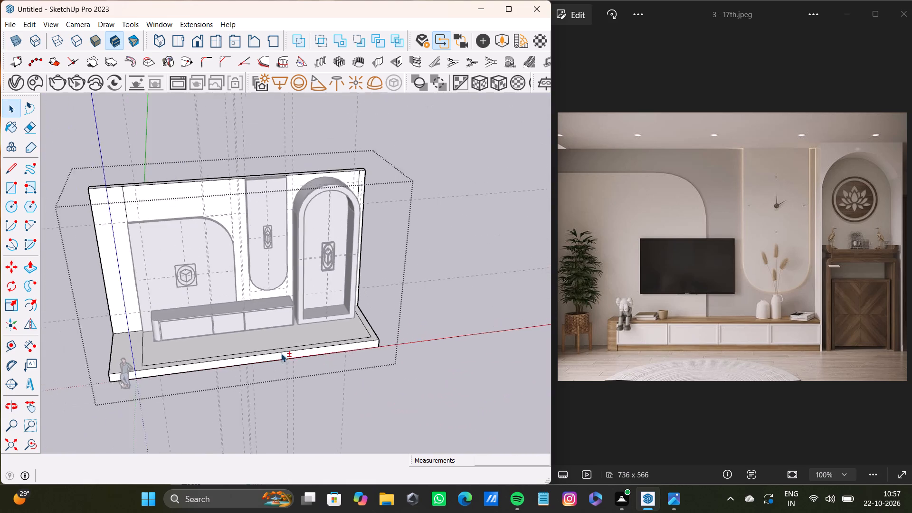
pyautogui.keyDown('shift'); pyautogui.moveTo(281, 353); pyautogui.dragTo(326, 376, button='middle'); pyautogui.keyUp('shift')
pyautogui.press('space')
pyautogui.click(217, 144)
# Reopen the wall-and-floor group and raise the back wall's top face with Push/Pull.
pyautogui.scroll(8, 146, 246)
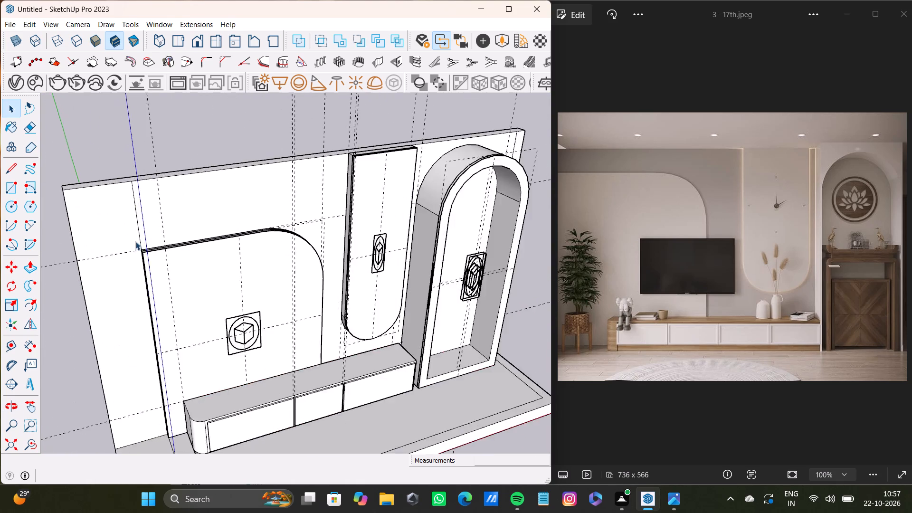
pyautogui.scroll(9, 135, 241)
pyautogui.scroll(-8, 144, 260)
pyautogui.keyDown('shift'); pyautogui.moveTo(156, 275); pyautogui.dragTo(170, 267, button='middle'); pyautogui.keyUp('shift')
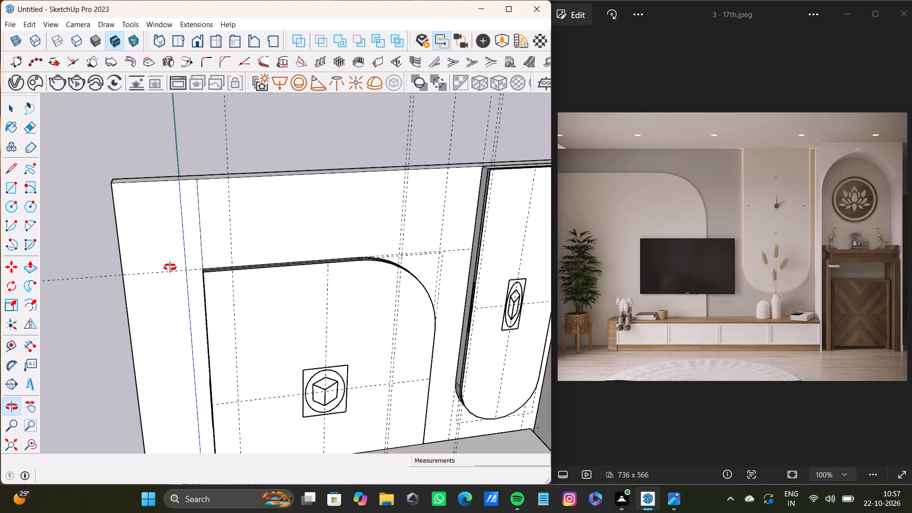
pyautogui.keyDown('shift'); pyautogui.moveTo(170, 267); pyautogui.dragTo(102, 354, button='middle'); pyautogui.keyUp('shift')
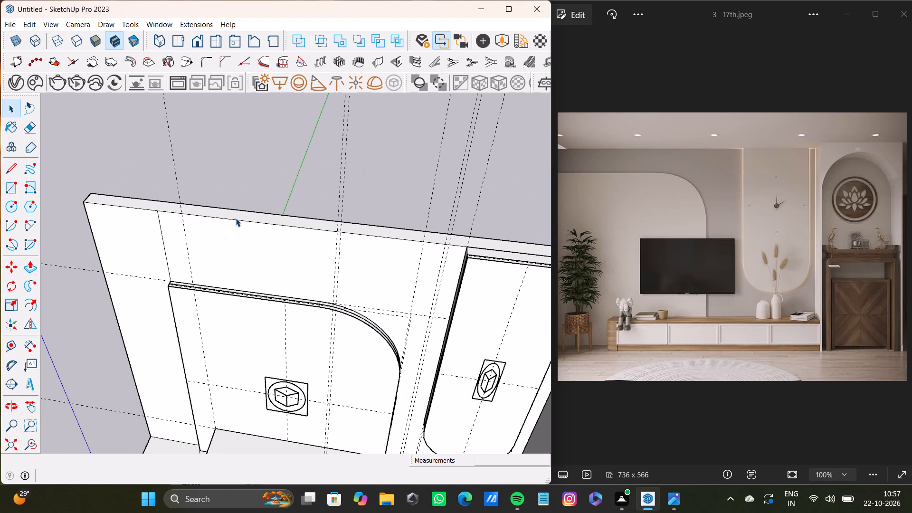
pyautogui.click(239, 215)
pyautogui.tripleClick(239, 215)
pyautogui.click(245, 215)
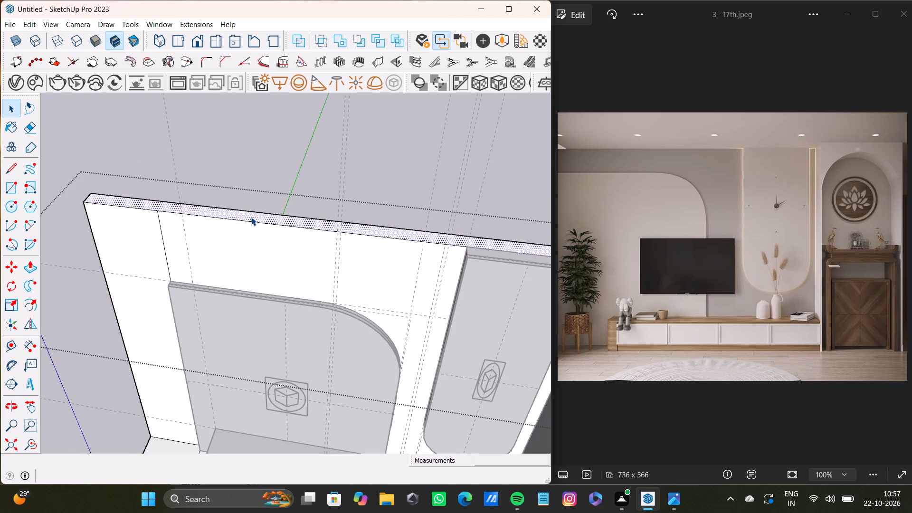
pyautogui.press('p')
pyautogui.moveTo(252, 217); pyautogui.dragTo(248, 182)
# Place a horizontal guide on the back wall about 11 3/4" below its top front edge.
pyautogui.press('t')
pyautogui.scroll(4, 242, 206)
pyautogui.moveTo(242, 206); pyautogui.dragTo(284, 177, button='middle')
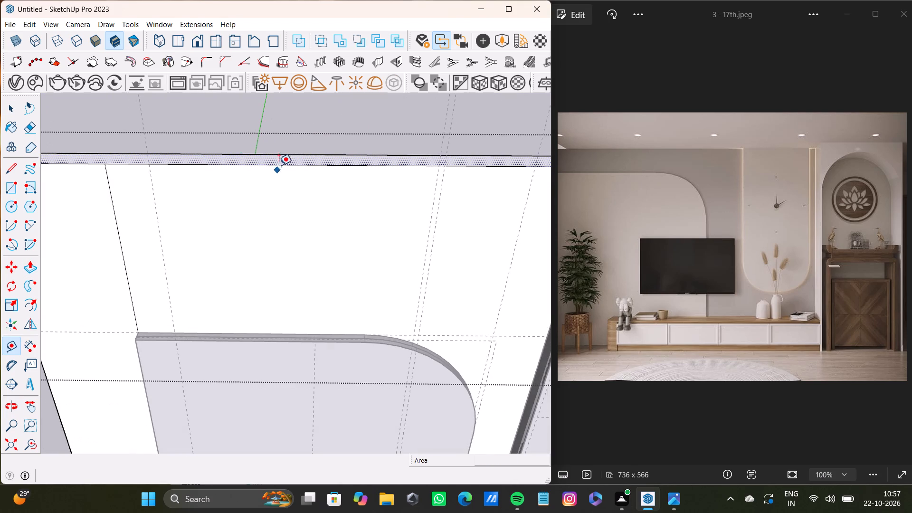
pyautogui.click(280, 165)
pyautogui.keyDown('shift'); pyautogui.moveTo(277, 218); pyautogui.dragTo(95, 203, button='middle'); pyautogui.keyUp('shift')
pyautogui.scroll(-5, 217, 272)
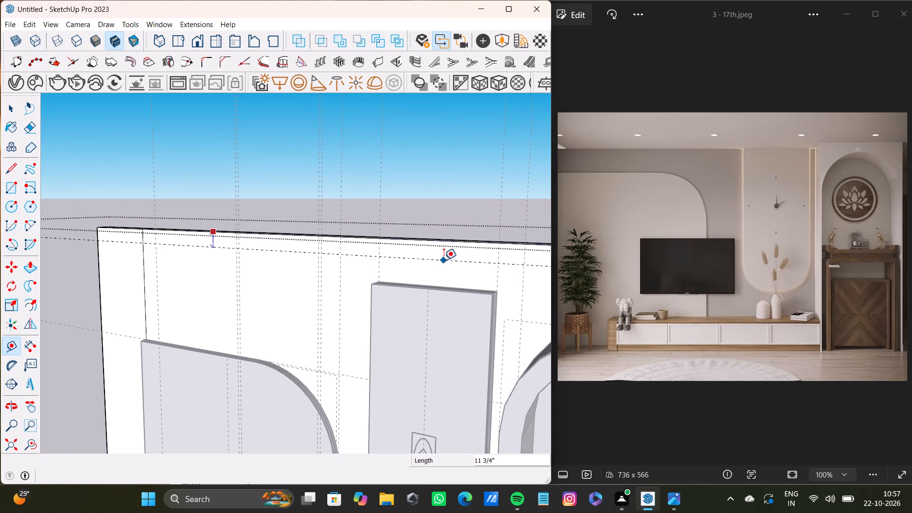
pyautogui.click(444, 260)
pyautogui.moveTo(215, 278); pyautogui.dragTo(349, 345, button='middle')
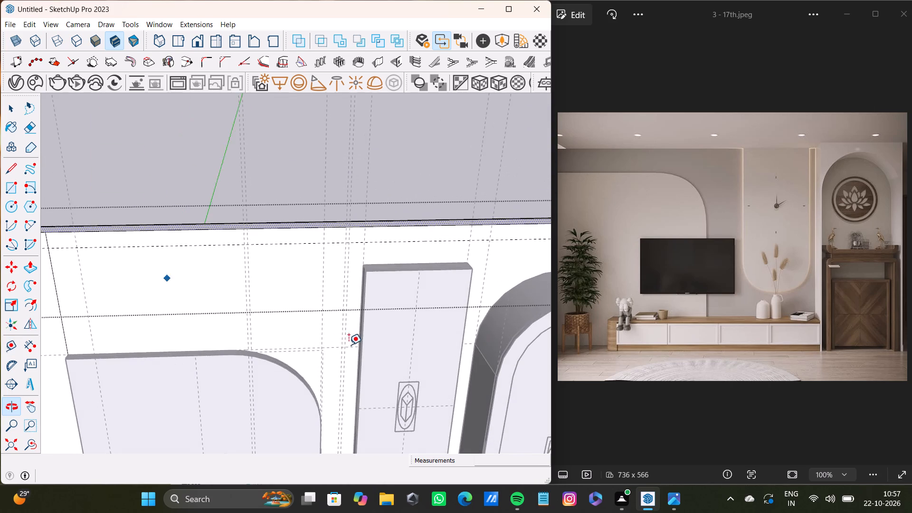
# Undo the last guide and place a horizontal one 9" below the back wall's top front edge.
pyautogui.moveTo(349, 345); pyautogui.dragTo(349, 345, button='middle')
pyautogui.hotkey('ctrl', 'z')
pyautogui.keyDown('shift'); pyautogui.moveTo(272, 350); pyautogui.dragTo(256, 369, button='middle'); pyautogui.keyUp('shift')
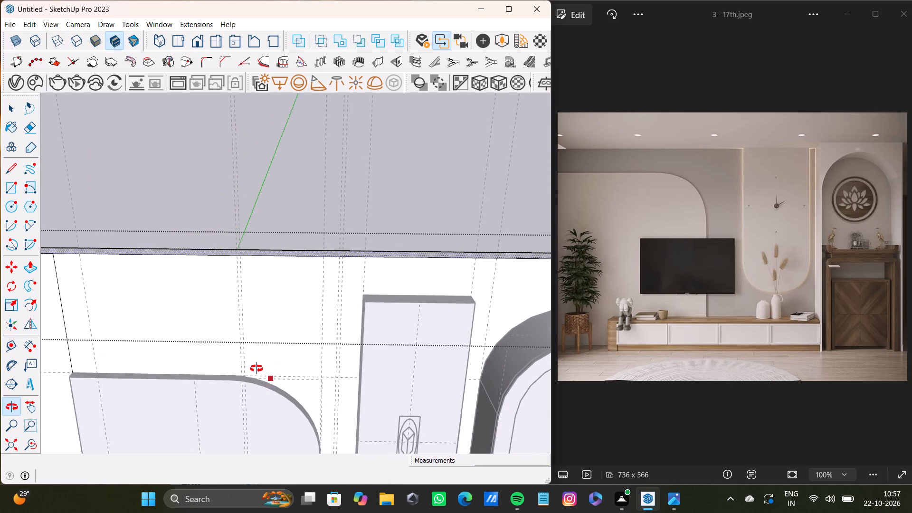
pyautogui.keyDown('shift'); pyautogui.moveTo(256, 369); pyautogui.dragTo(223, 363, button='middle'); pyautogui.keyUp('shift')
pyautogui.scroll(8, 227, 314)
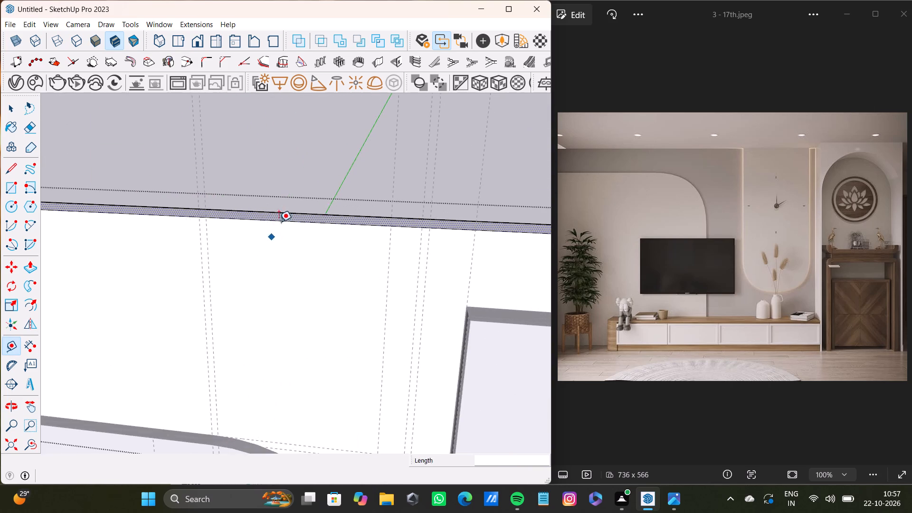
pyautogui.click(287, 218)
pyautogui.scroll(-2, 289, 276)
pyautogui.moveTo(298, 289); pyautogui.dragTo(335, 323, button='middle')
pyautogui.scroll(-4, 291, 326)
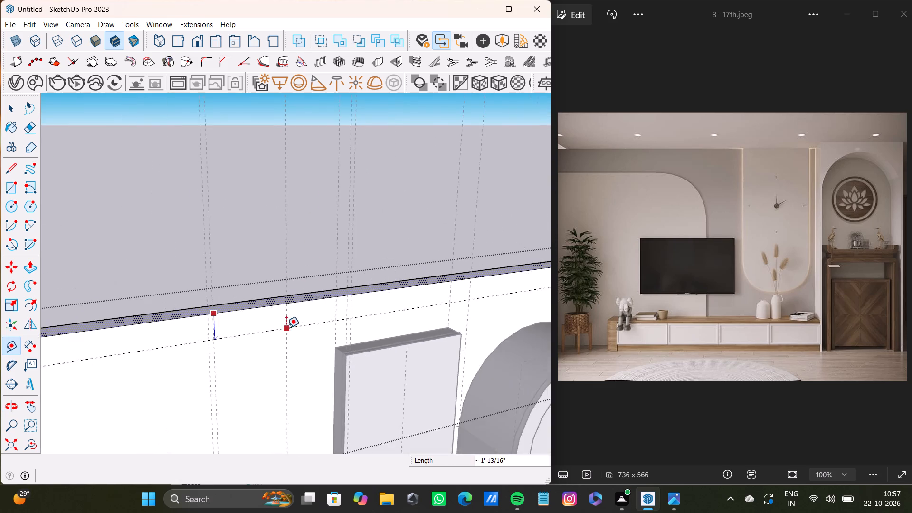
pyautogui.scroll(-3, 286, 328)
pyautogui.moveTo(279, 329); pyautogui.dragTo(263, 331, button='middle')
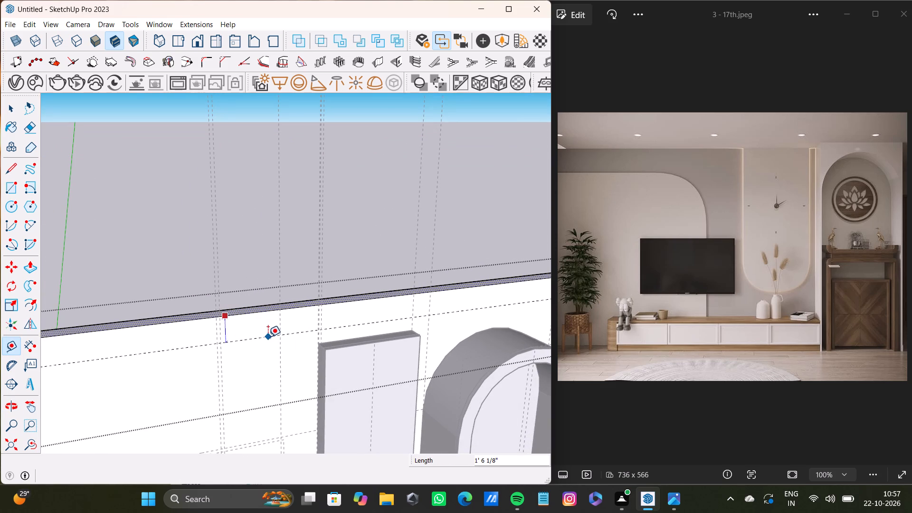
pyautogui.write('9"')
pyautogui.press('Return')
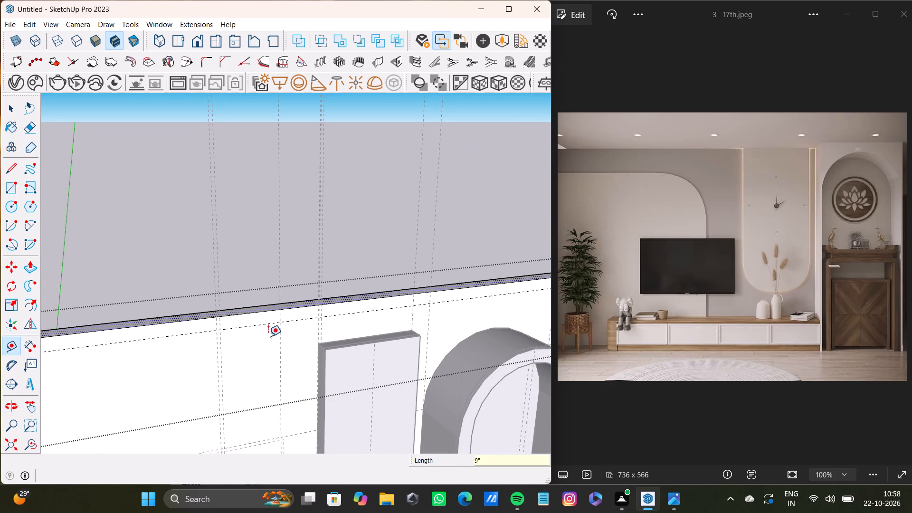
# Draw a line along the guide on the back wall, from its left edge to the vertical line near the right end.
pyautogui.press('space')
pyautogui.scroll(-8, 269, 336)
pyautogui.keyDown('shift'); pyautogui.moveTo(247, 387); pyautogui.dragTo(318, 357, button='middle'); pyautogui.keyUp('shift')
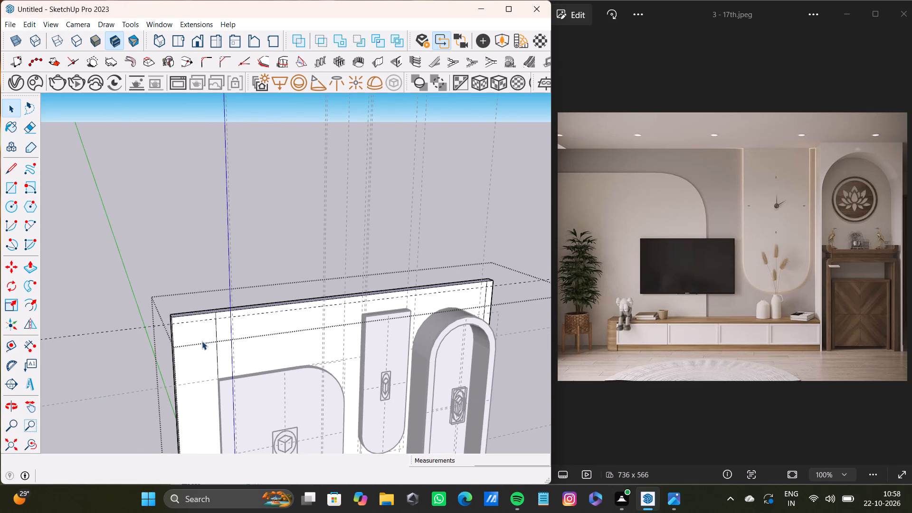
pyautogui.press('l')
pyautogui.scroll(13, 161, 342)
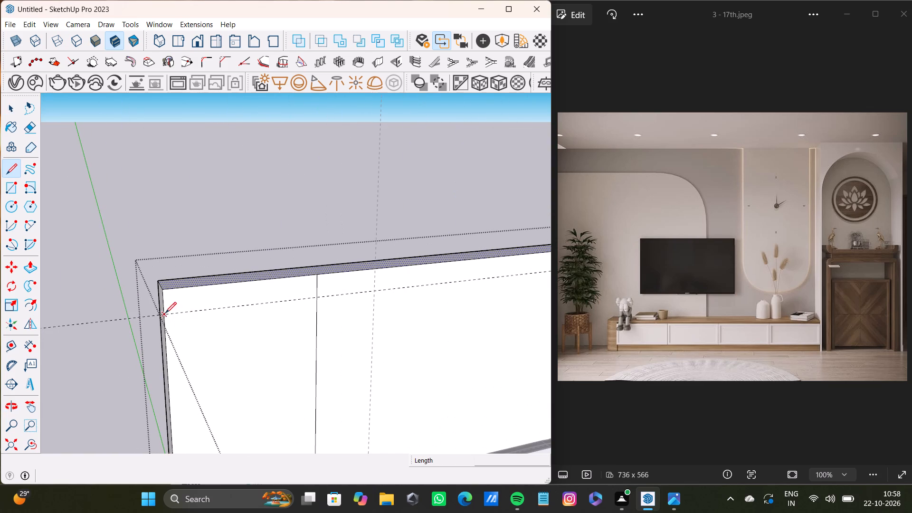
pyautogui.click(164, 313)
pyautogui.scroll(-5, 305, 320)
pyautogui.keyDown('shift'); pyautogui.moveTo(489, 284); pyautogui.dragTo(231, 339, button='middle'); pyautogui.keyUp('shift')
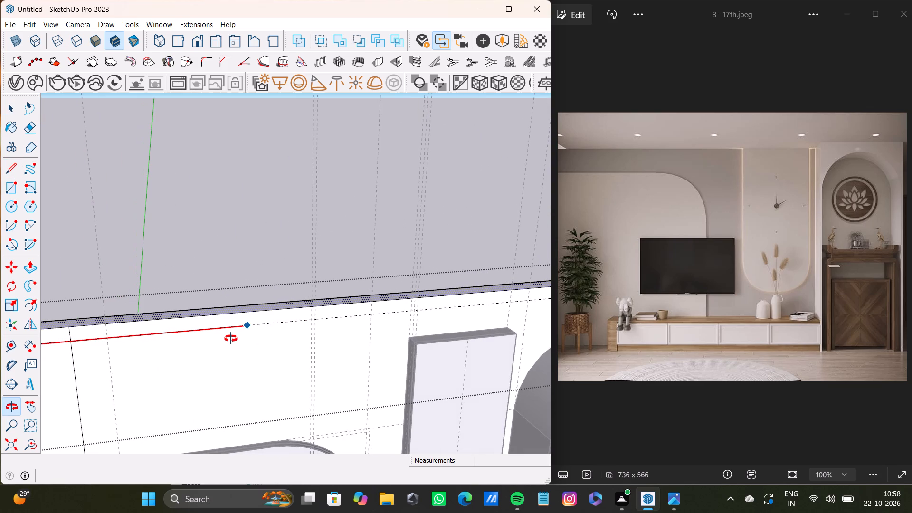
pyautogui.keyDown('shift'); pyautogui.moveTo(231, 339); pyautogui.dragTo(230, 346, button='middle'); pyautogui.keyUp('shift')
pyautogui.scroll(-8, 233, 344)
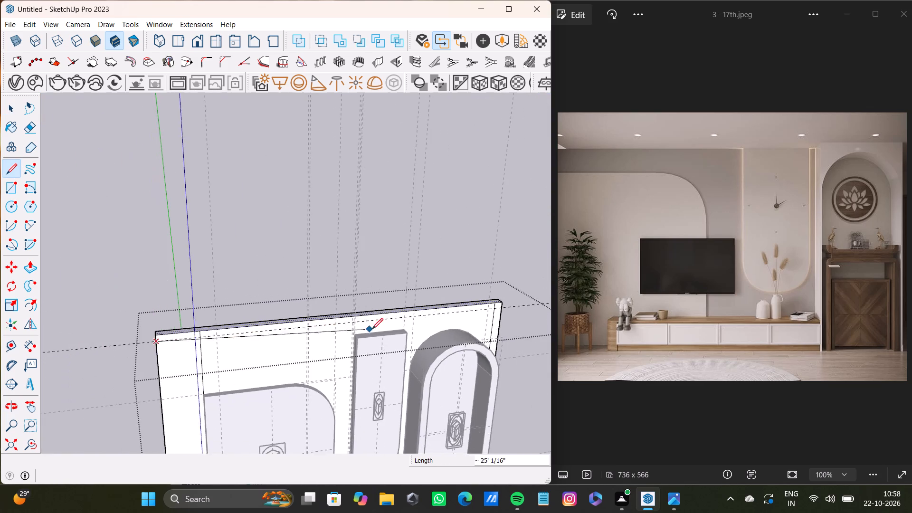
pyautogui.keyDown('shift'); pyautogui.moveTo(372, 329); pyautogui.dragTo(191, 358, button='middle'); pyautogui.keyUp('shift')
pyautogui.scroll(4, 286, 340)
pyautogui.click(342, 339)
pyautogui.press('space')
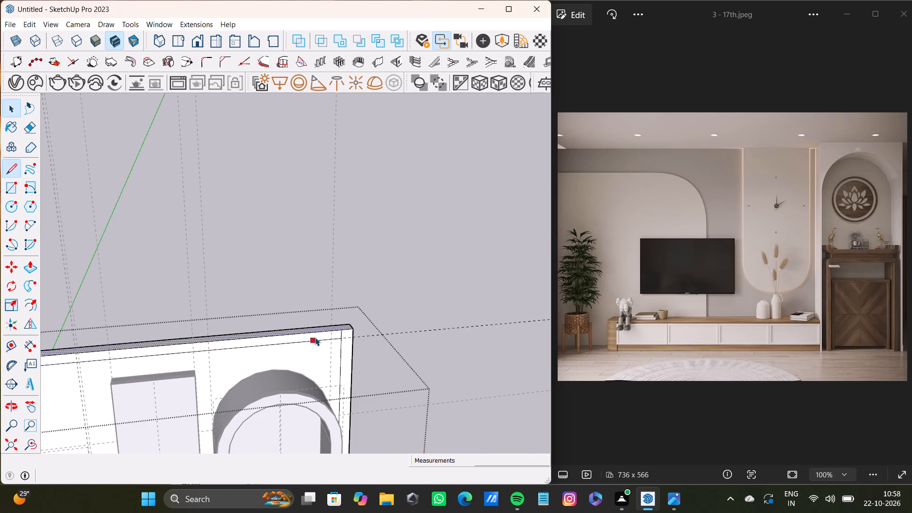
# Push/Pull the strip along the top of the back wall forward to the floor's front edge, forming a ceiling slab.
pyautogui.click(318, 335)
pyautogui.press('p')
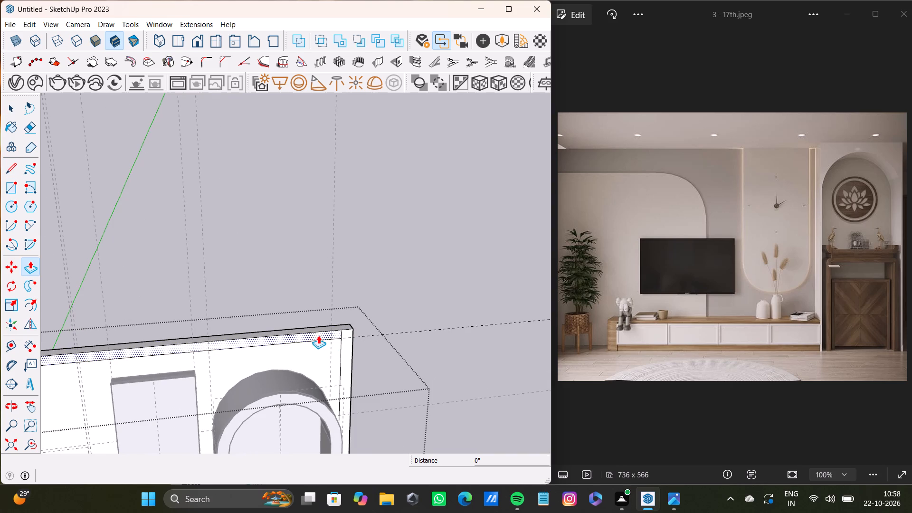
pyautogui.moveTo(318, 335); pyautogui.dragTo(324, 375)
pyautogui.scroll(-8, 324, 376)
pyautogui.keyDown('shift'); pyautogui.moveTo(333, 422); pyautogui.dragTo(152, 340, button='middle'); pyautogui.keyUp('shift')
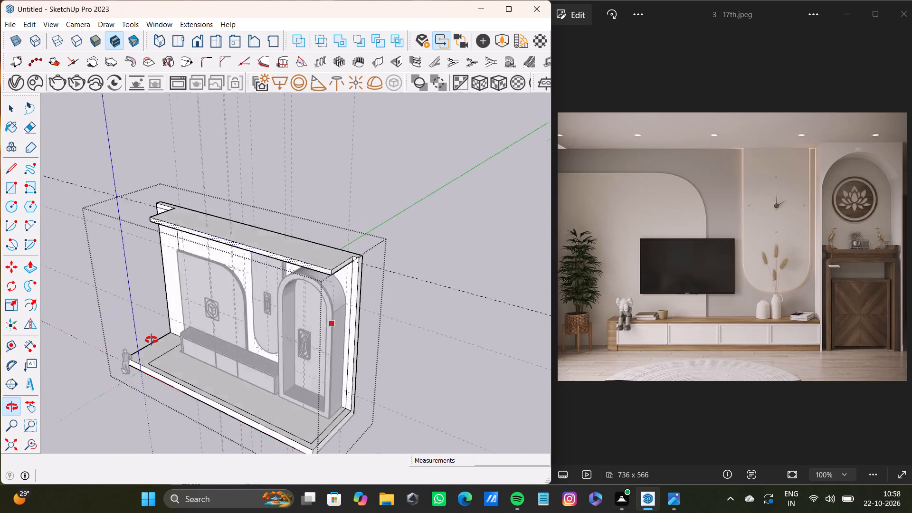
pyautogui.keyDown('shift'); pyautogui.moveTo(152, 340); pyautogui.dragTo(152, 338, button='middle'); pyautogui.keyUp('shift')
pyautogui.scroll(3, 267, 275)
pyautogui.moveTo(336, 266); pyautogui.dragTo(272, 301)
pyautogui.scroll(-5, 256, 318)
pyautogui.keyDown('shift'); pyautogui.moveTo(273, 336); pyautogui.dragTo(268, 226, button='middle'); pyautogui.keyUp('shift')
pyautogui.moveTo(261, 187); pyautogui.dragTo(267, 355)
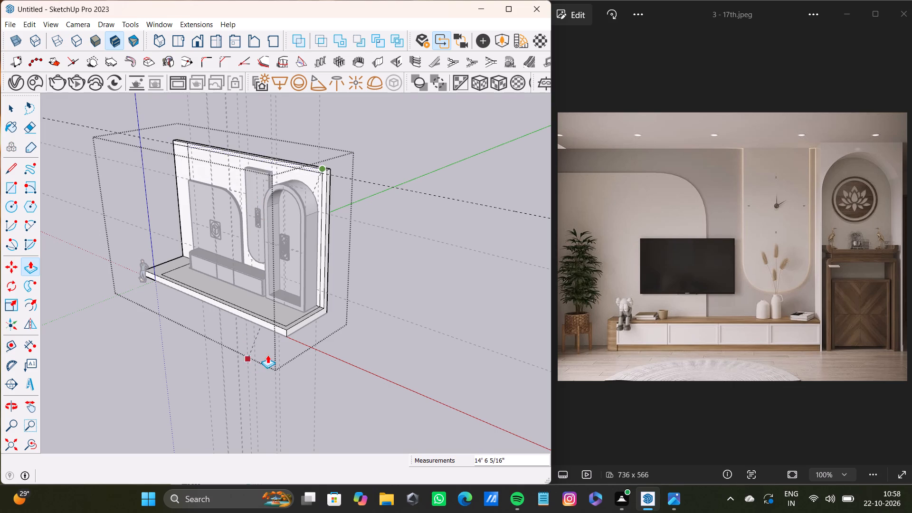
pyautogui.moveTo(267, 355); pyautogui.dragTo(279, 331)
pyautogui.scroll(1, 330, 330)
pyautogui.moveTo(331, 330); pyautogui.dragTo(391, 335, button='middle')
pyautogui.press('space')
# Push/Pull the narrow vertical strip at the back wall's right end forward to the floor's front edge, forming a side wall.
pyautogui.scroll(3, 334, 266)
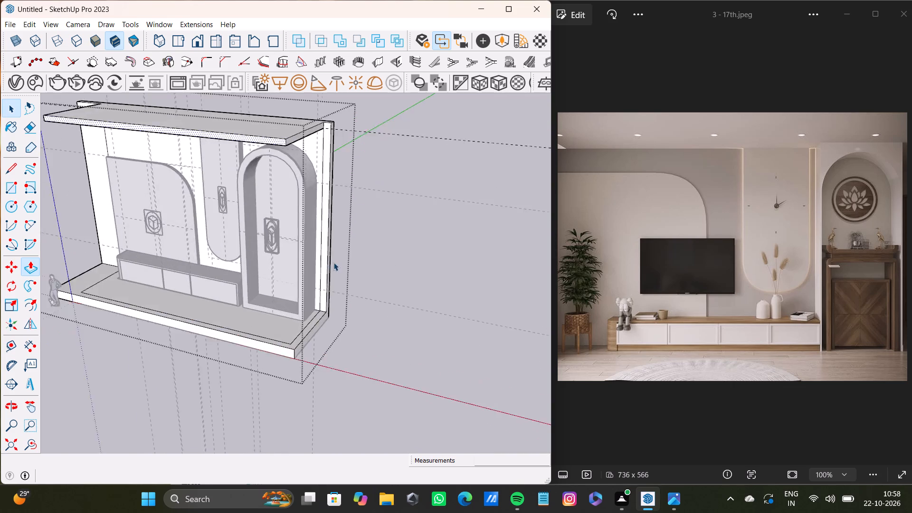
pyautogui.scroll(4, 333, 262)
pyautogui.click(330, 261)
pyautogui.click(321, 269)
pyautogui.scroll(-3, 321, 270)
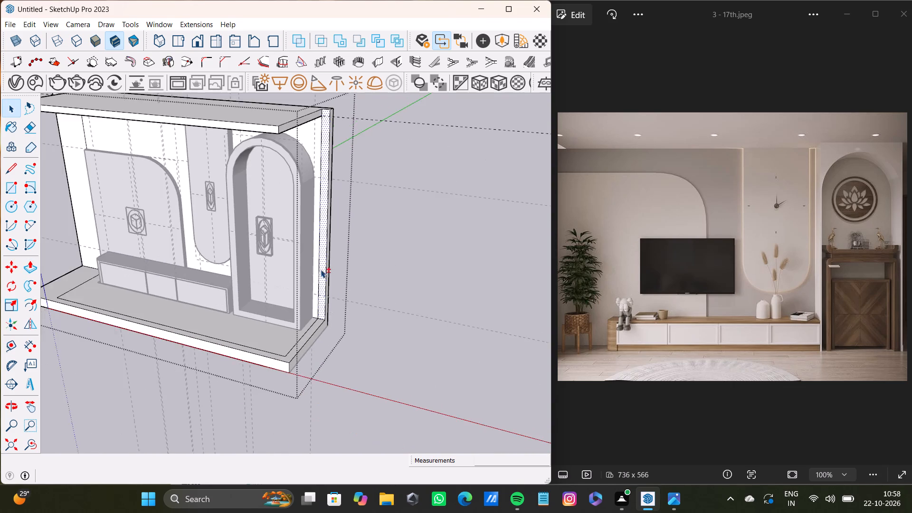
pyautogui.keyDown('shift'); pyautogui.moveTo(321, 265); pyautogui.dragTo(339, 332, button='middle'); pyautogui.keyUp('shift')
pyautogui.press('p')
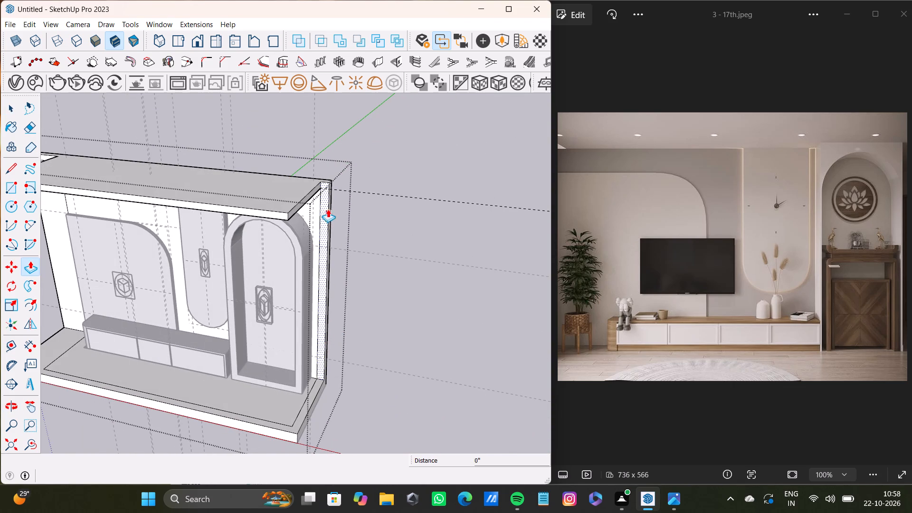
pyautogui.moveTo(328, 207); pyautogui.dragTo(284, 211)
# Push/Pull the remaining top-left strip of the back wall forward about 11' 7/8", flush with the ceiling slab's front.
pyautogui.scroll(-5, 275, 242)
pyautogui.moveTo(286, 258); pyautogui.dragTo(475, 263, button='middle')
pyautogui.scroll(-4, 390, 325)
pyautogui.keyDown('shift'); pyautogui.moveTo(344, 330); pyautogui.dragTo(352, 330, button='middle'); pyautogui.keyUp('shift')
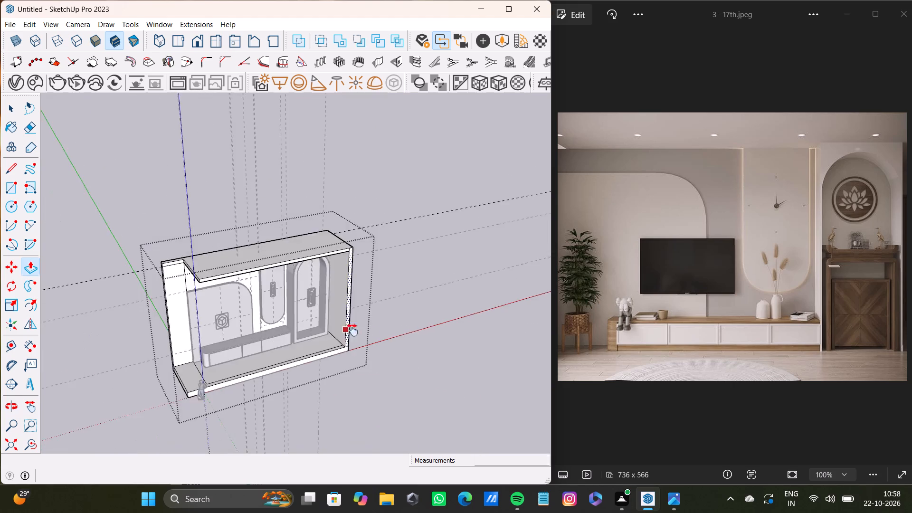
pyautogui.keyDown('shift'); pyautogui.moveTo(352, 330); pyautogui.dragTo(409, 324, button='middle'); pyautogui.keyUp('shift')
pyautogui.scroll(10, 185, 293)
pyautogui.press('space')
pyautogui.click(273, 243)
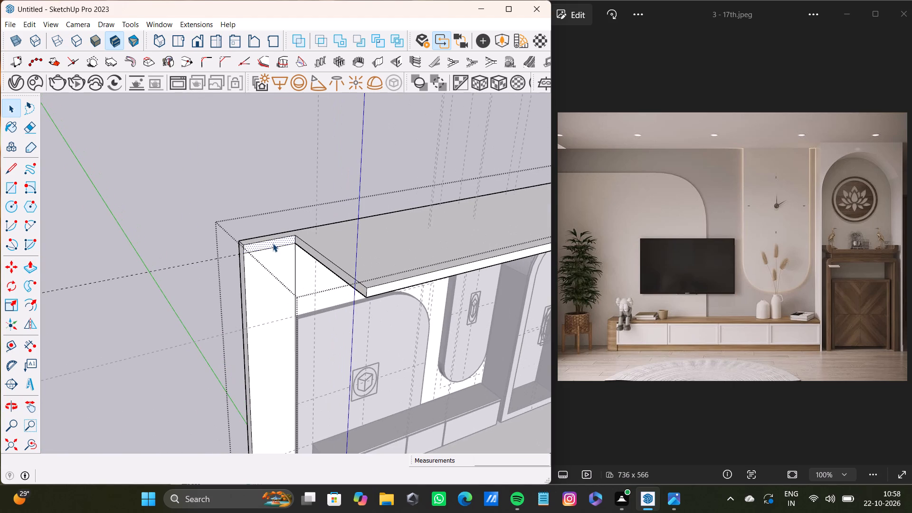
pyautogui.press('p')
pyautogui.moveTo(273, 243); pyautogui.dragTo(361, 291)
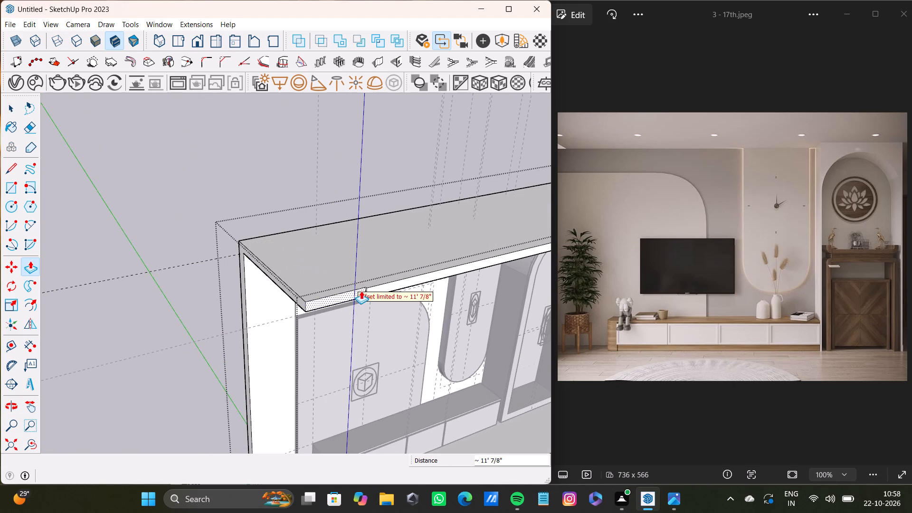
pyautogui.moveTo(361, 291); pyautogui.dragTo(363, 291)
pyautogui.press('space')
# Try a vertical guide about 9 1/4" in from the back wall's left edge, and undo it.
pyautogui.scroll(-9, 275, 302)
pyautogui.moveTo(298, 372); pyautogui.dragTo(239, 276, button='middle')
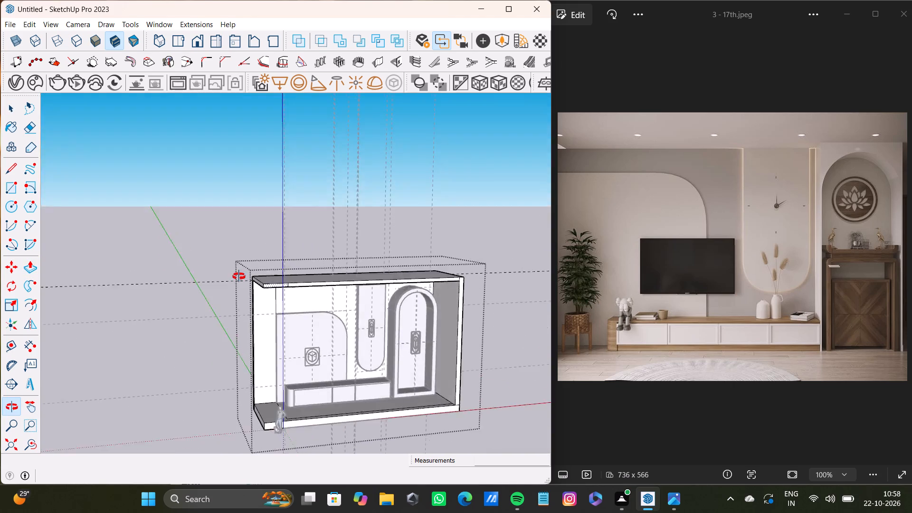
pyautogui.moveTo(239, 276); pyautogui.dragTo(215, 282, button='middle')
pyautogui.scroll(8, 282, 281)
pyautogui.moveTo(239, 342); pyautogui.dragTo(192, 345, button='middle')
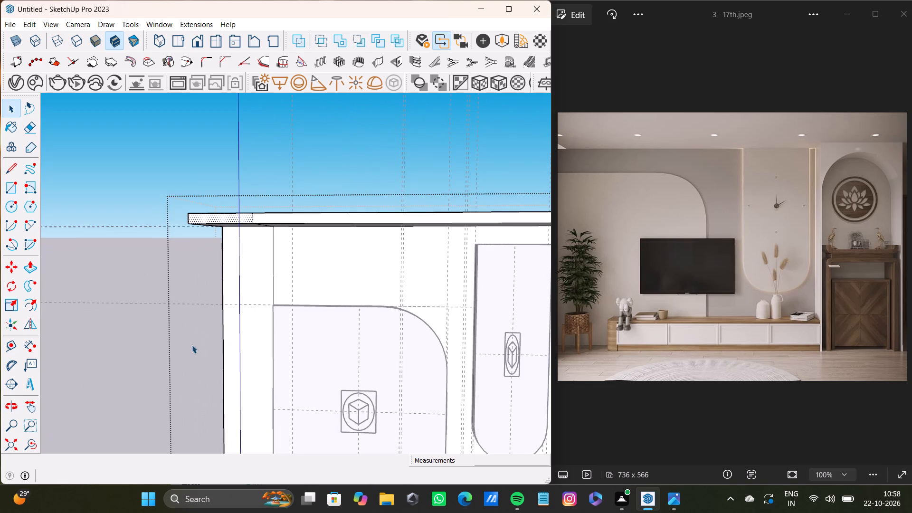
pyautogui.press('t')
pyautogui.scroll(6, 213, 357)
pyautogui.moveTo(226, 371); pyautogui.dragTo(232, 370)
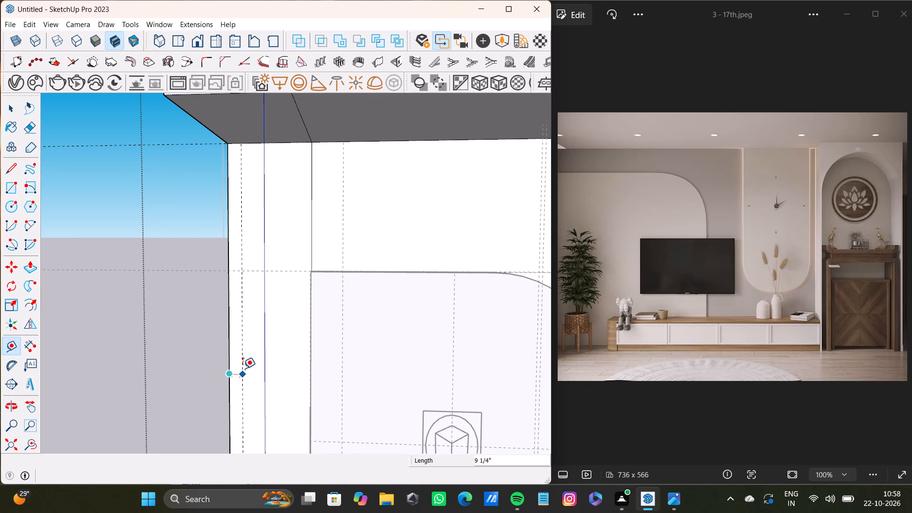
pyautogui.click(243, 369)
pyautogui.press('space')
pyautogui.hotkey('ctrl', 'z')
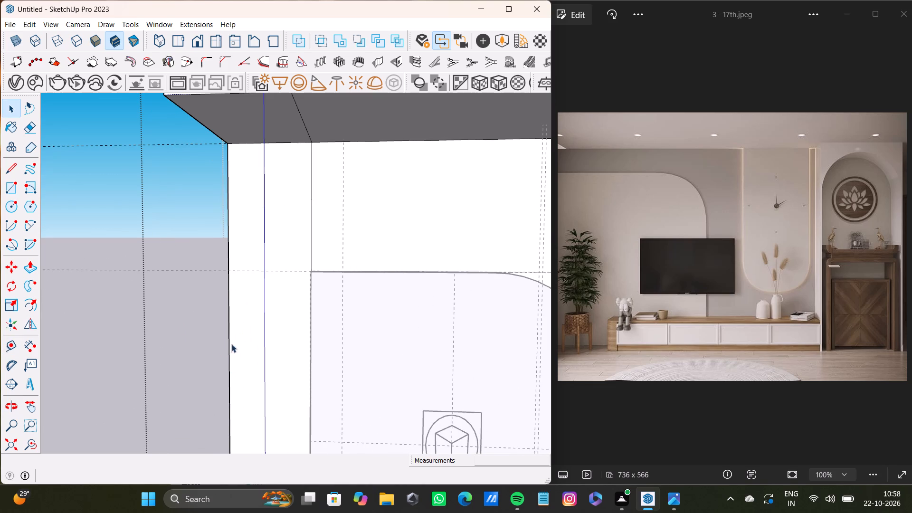
# Place a vertical guide 9" in from the back wall's left edge.
pyautogui.press('t')
pyautogui.click(230, 360)
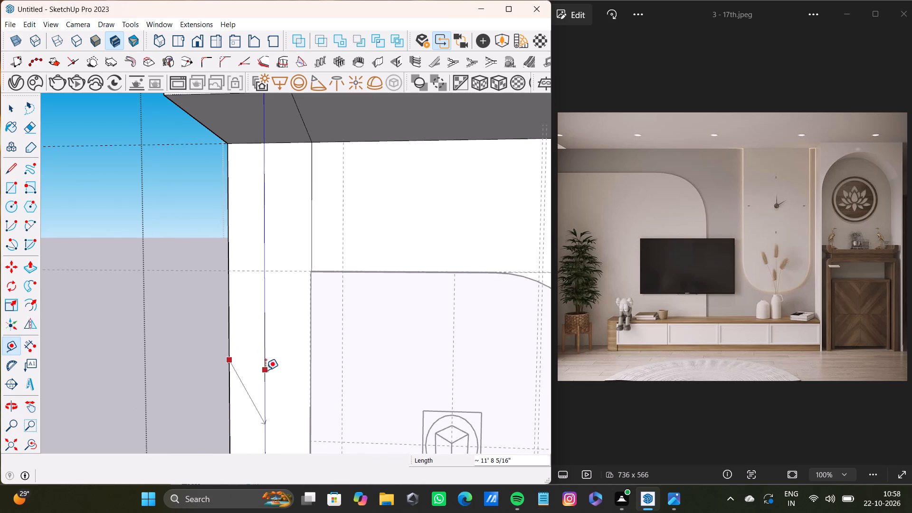
pyautogui.write('9"')
pyautogui.press('Return')
# Draw a vertical line along the 9" guide on the back wall, from the ceiling slab down to the floor.
pyautogui.press('l')
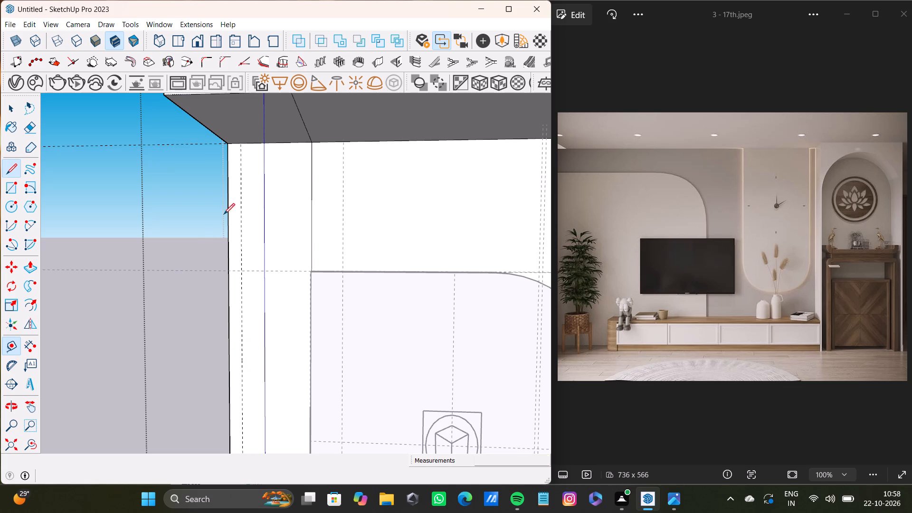
pyautogui.click(242, 143)
pyautogui.scroll(-3, 270, 296)
pyautogui.keyDown('shift'); pyautogui.moveTo(261, 348); pyautogui.dragTo(255, 251, button='middle'); pyautogui.keyUp('shift')
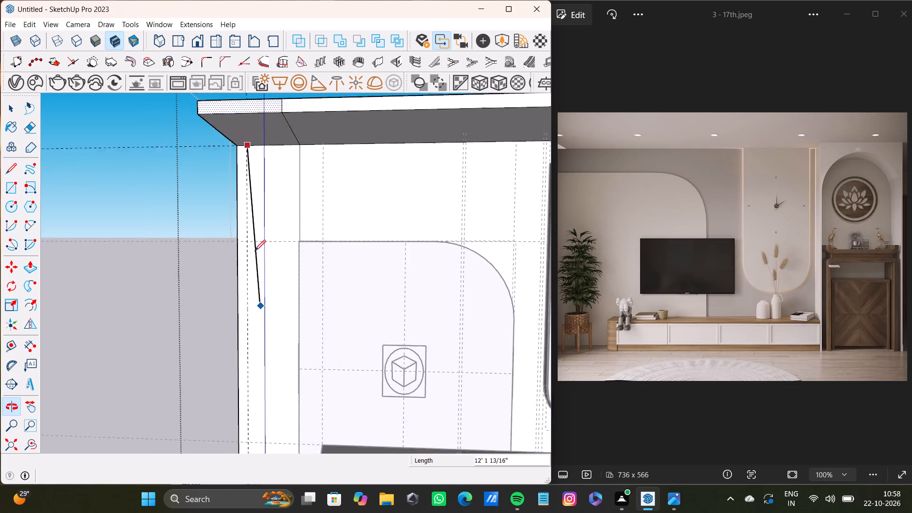
pyautogui.keyDown('shift'); pyautogui.moveTo(255, 251); pyautogui.dragTo(255, 257, button='middle'); pyautogui.keyUp('shift')
pyautogui.scroll(-2, 233, 334)
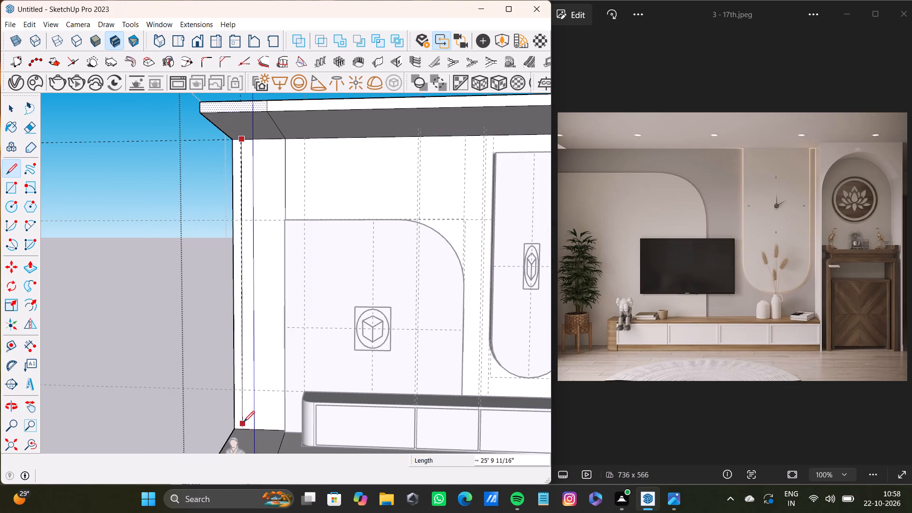
pyautogui.scroll(7, 244, 421)
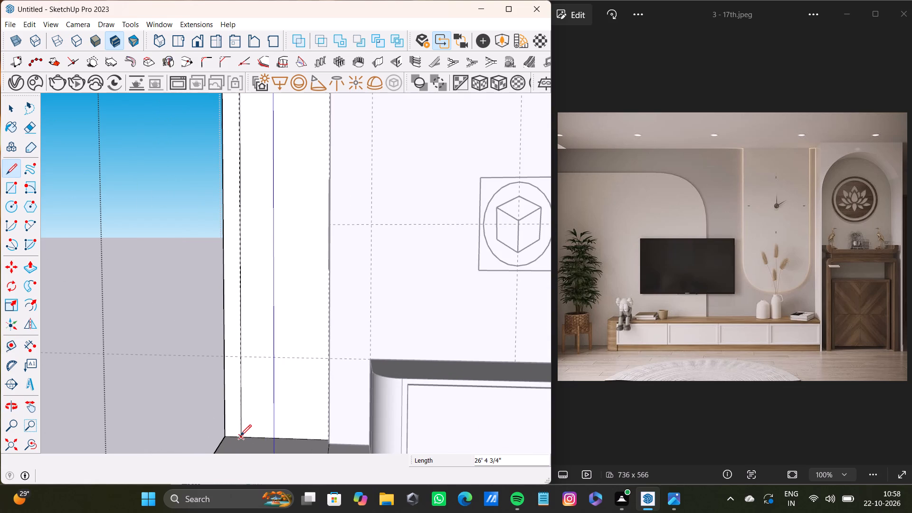
pyautogui.click(240, 436)
pyautogui.press('space')
# Push/Pull the 9" strip at the back wall's left end forward to the floor's front edge, forming the left side wall.
pyautogui.click(237, 423)
pyautogui.scroll(-8, 237, 422)
pyautogui.keyDown('shift'); pyautogui.moveTo(236, 420); pyautogui.dragTo(239, 410, button='middle'); pyautogui.keyUp('shift')
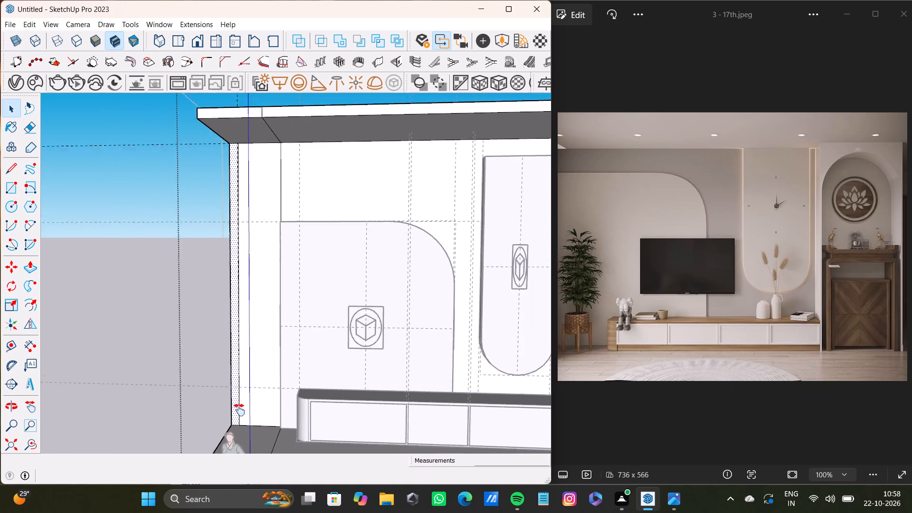
pyautogui.keyDown('shift'); pyautogui.moveTo(239, 410); pyautogui.dragTo(205, 442, button='middle'); pyautogui.keyUp('shift')
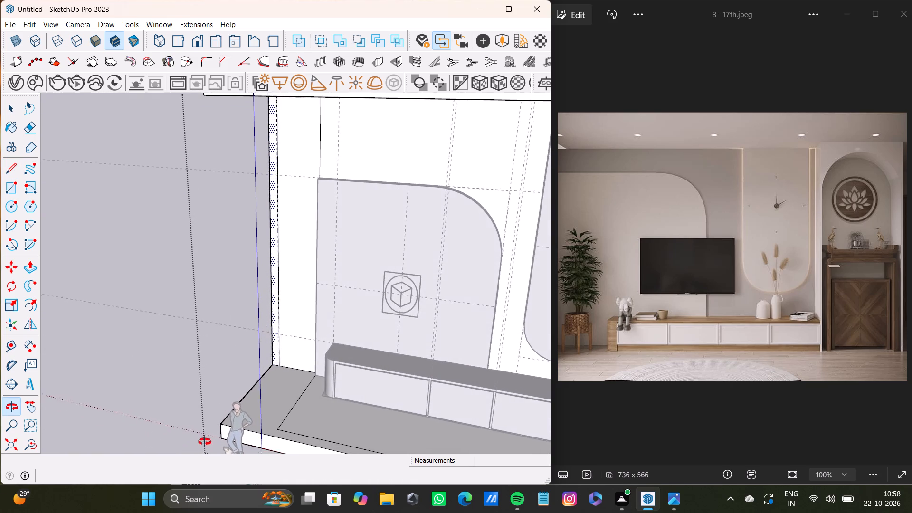
pyautogui.keyDown('shift'); pyautogui.moveTo(205, 442); pyautogui.dragTo(165, 451, button='middle'); pyautogui.keyUp('shift')
pyautogui.press('p')
pyautogui.moveTo(284, 353); pyautogui.dragTo(272, 359)
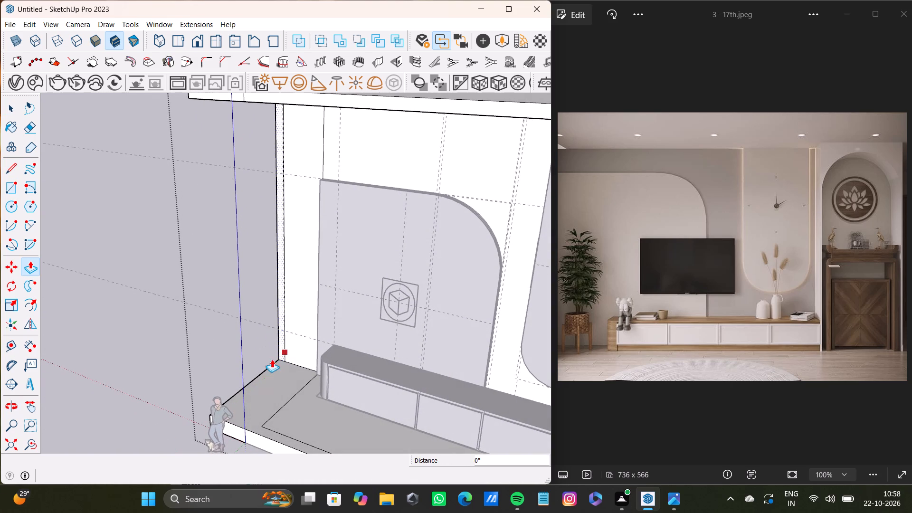
pyautogui.moveTo(272, 359); pyautogui.dragTo(202, 418)
pyautogui.scroll(4, 247, 380)
pyautogui.moveTo(245, 376); pyautogui.dragTo(295, 373, button='middle')
pyautogui.press('space')
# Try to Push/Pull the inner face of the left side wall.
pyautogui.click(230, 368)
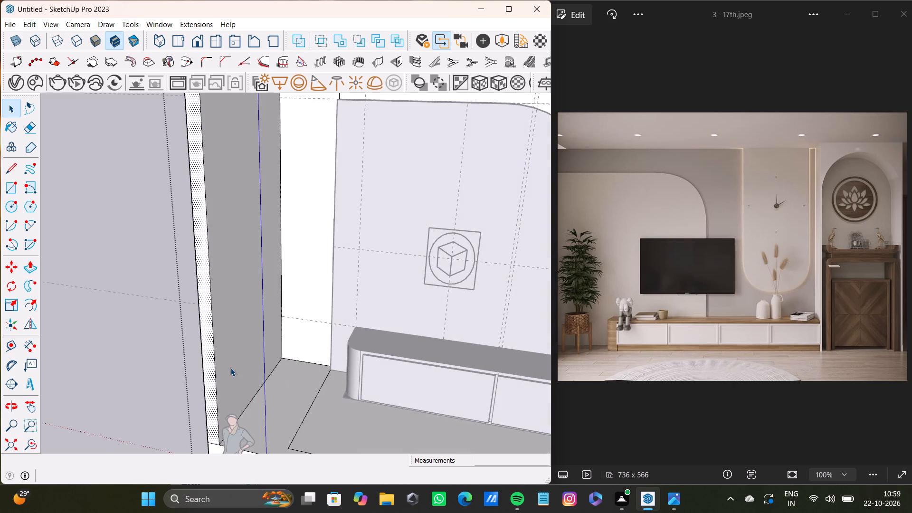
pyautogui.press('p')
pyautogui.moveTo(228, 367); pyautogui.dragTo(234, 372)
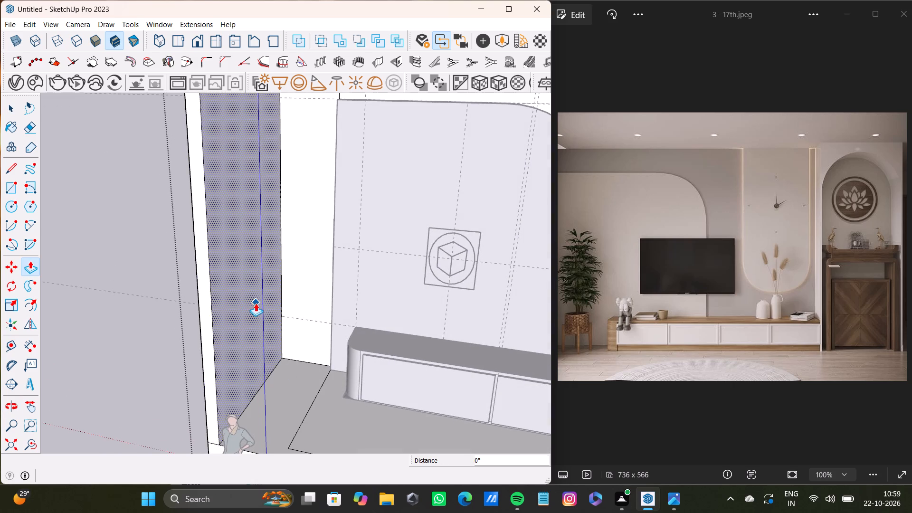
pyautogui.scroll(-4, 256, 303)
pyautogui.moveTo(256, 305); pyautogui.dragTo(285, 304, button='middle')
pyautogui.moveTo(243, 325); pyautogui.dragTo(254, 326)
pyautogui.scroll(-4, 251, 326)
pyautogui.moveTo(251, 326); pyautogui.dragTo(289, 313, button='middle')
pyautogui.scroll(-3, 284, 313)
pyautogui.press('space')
# Delete the leftover short vertical edge on the ceiling slab's front face, near the left side wall.
pyautogui.scroll(8, 274, 226)
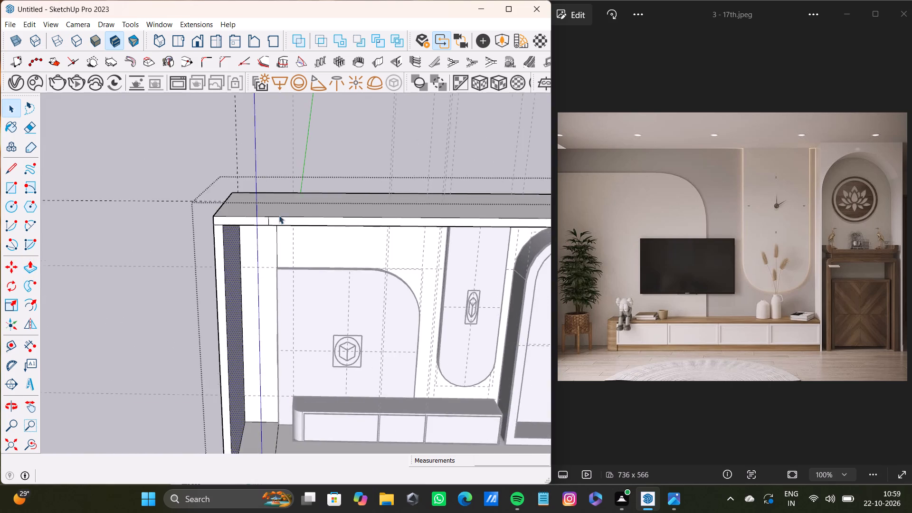
pyautogui.scroll(8, 279, 215)
pyautogui.click(260, 228)
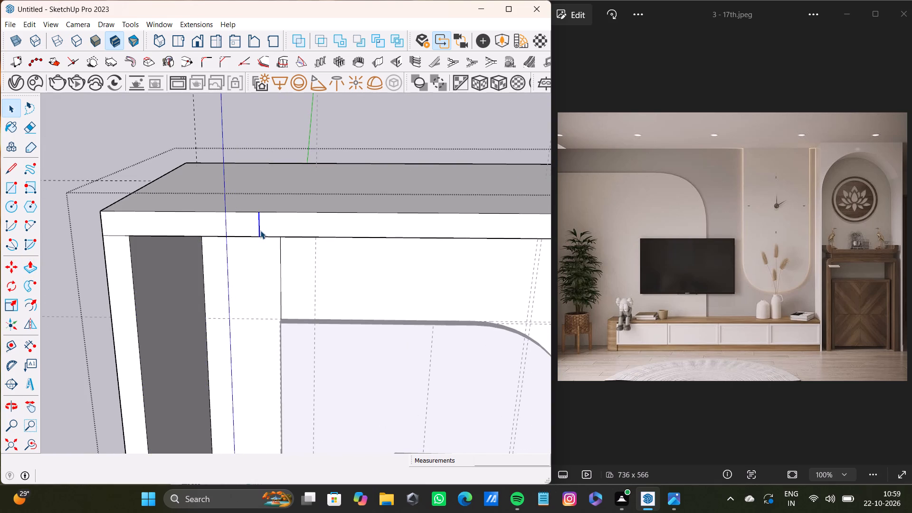
pyautogui.press('Delete')
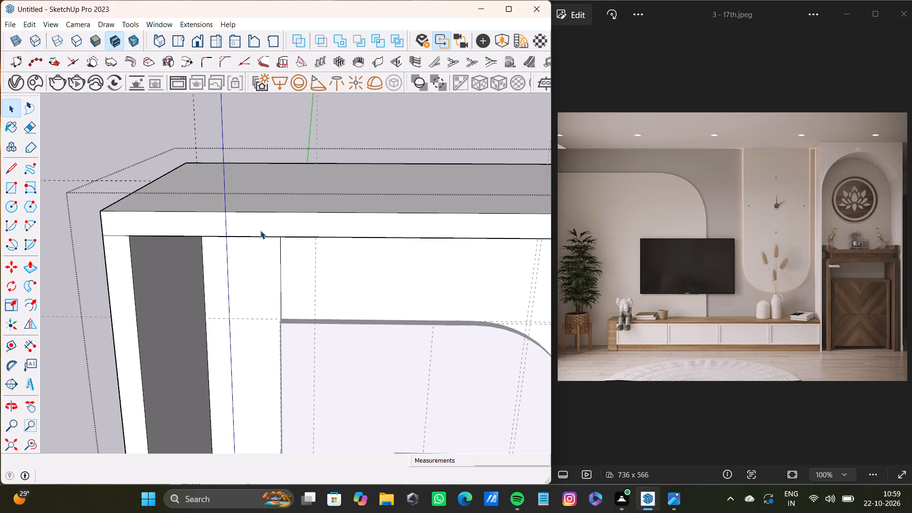
pyautogui.press('space')
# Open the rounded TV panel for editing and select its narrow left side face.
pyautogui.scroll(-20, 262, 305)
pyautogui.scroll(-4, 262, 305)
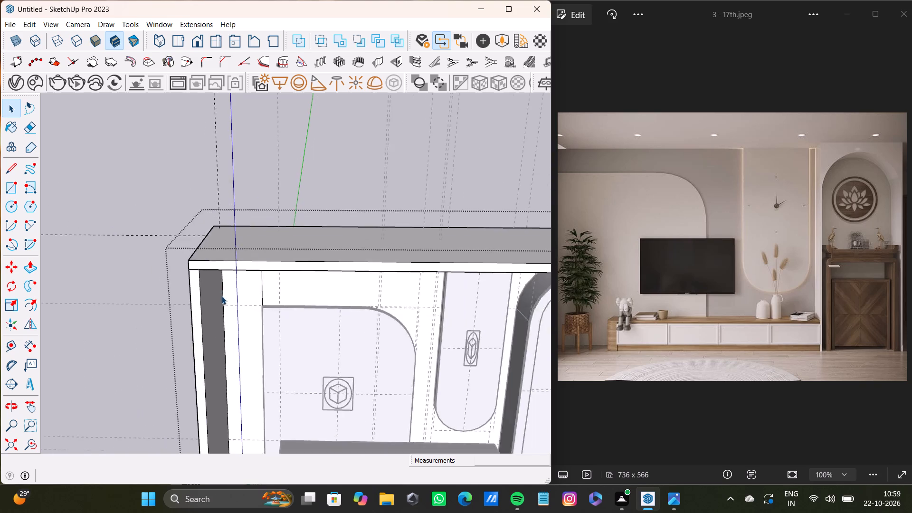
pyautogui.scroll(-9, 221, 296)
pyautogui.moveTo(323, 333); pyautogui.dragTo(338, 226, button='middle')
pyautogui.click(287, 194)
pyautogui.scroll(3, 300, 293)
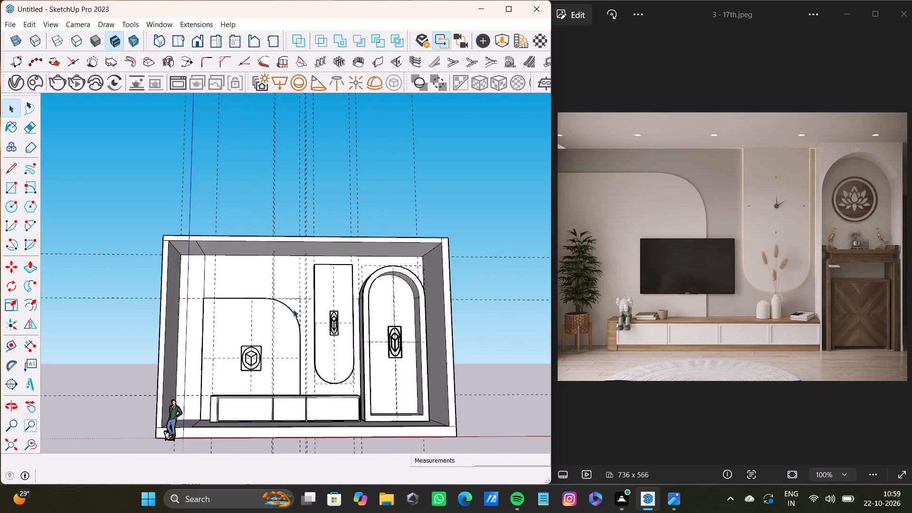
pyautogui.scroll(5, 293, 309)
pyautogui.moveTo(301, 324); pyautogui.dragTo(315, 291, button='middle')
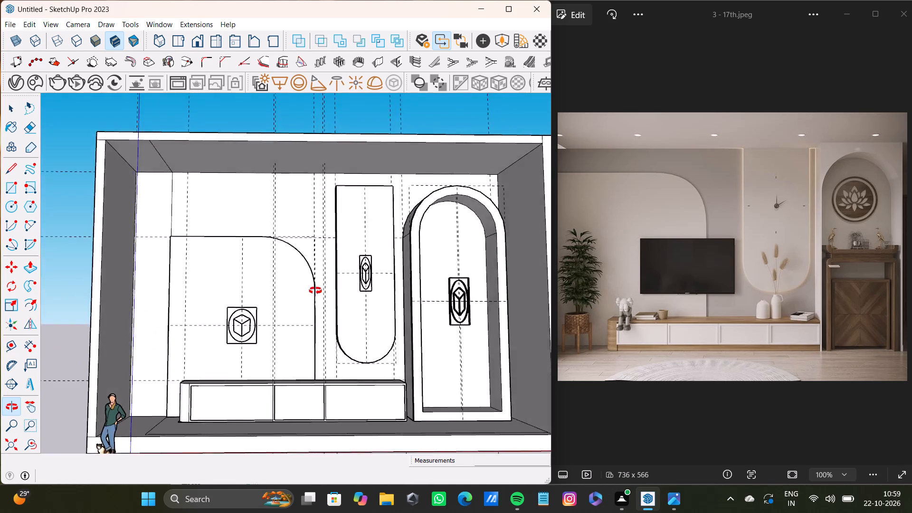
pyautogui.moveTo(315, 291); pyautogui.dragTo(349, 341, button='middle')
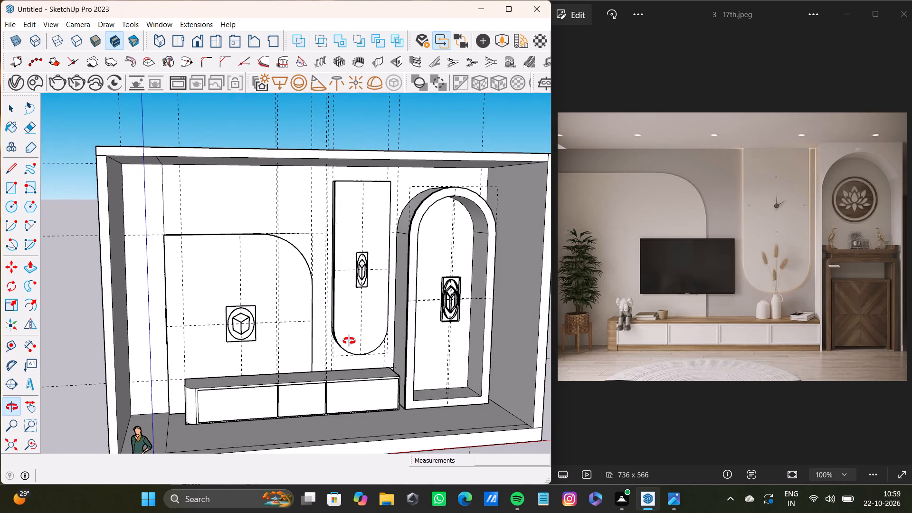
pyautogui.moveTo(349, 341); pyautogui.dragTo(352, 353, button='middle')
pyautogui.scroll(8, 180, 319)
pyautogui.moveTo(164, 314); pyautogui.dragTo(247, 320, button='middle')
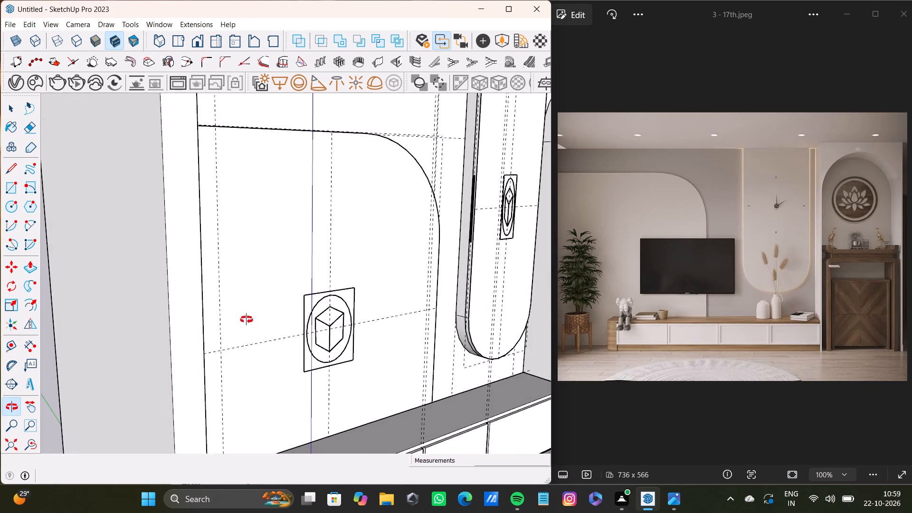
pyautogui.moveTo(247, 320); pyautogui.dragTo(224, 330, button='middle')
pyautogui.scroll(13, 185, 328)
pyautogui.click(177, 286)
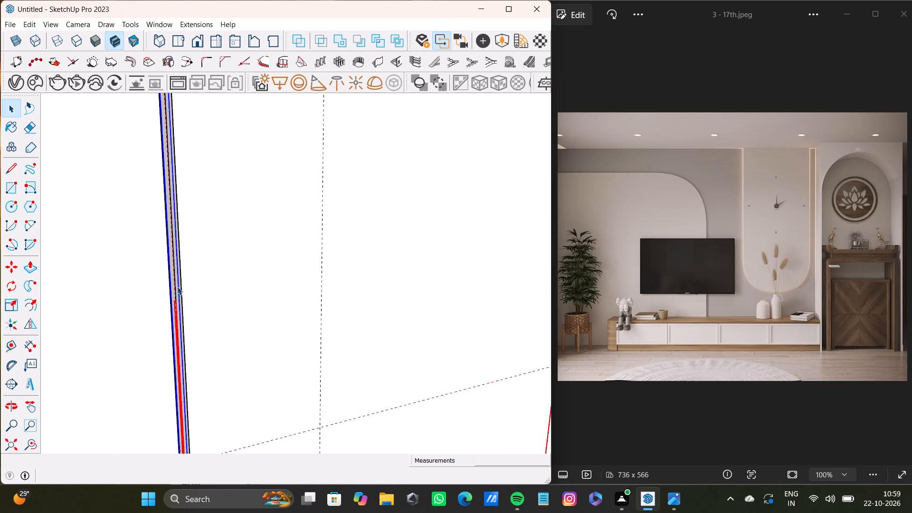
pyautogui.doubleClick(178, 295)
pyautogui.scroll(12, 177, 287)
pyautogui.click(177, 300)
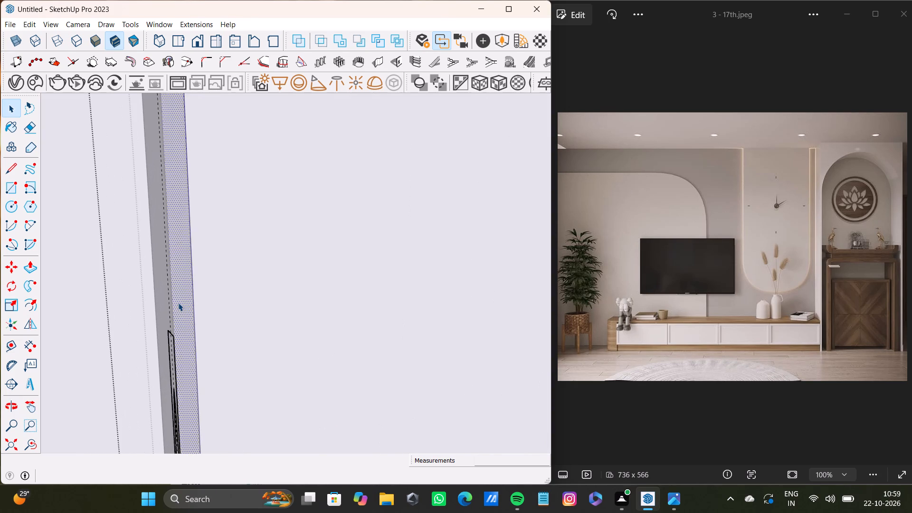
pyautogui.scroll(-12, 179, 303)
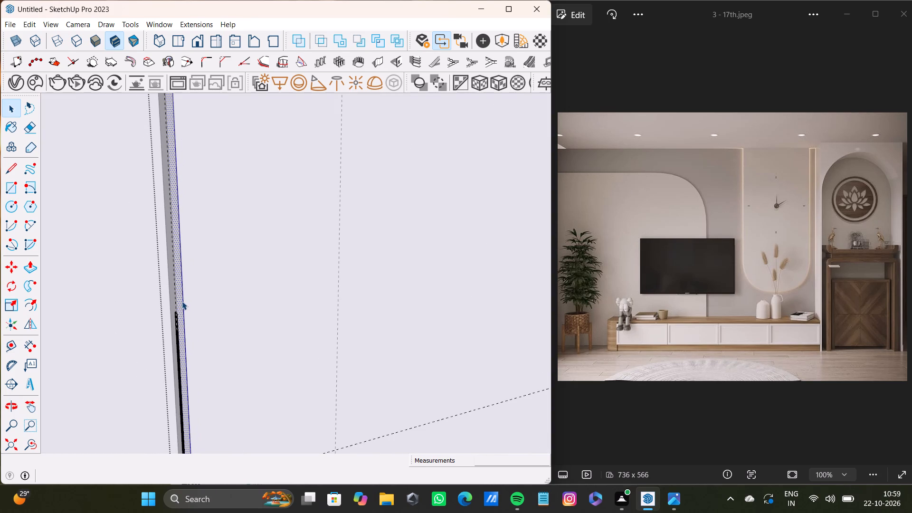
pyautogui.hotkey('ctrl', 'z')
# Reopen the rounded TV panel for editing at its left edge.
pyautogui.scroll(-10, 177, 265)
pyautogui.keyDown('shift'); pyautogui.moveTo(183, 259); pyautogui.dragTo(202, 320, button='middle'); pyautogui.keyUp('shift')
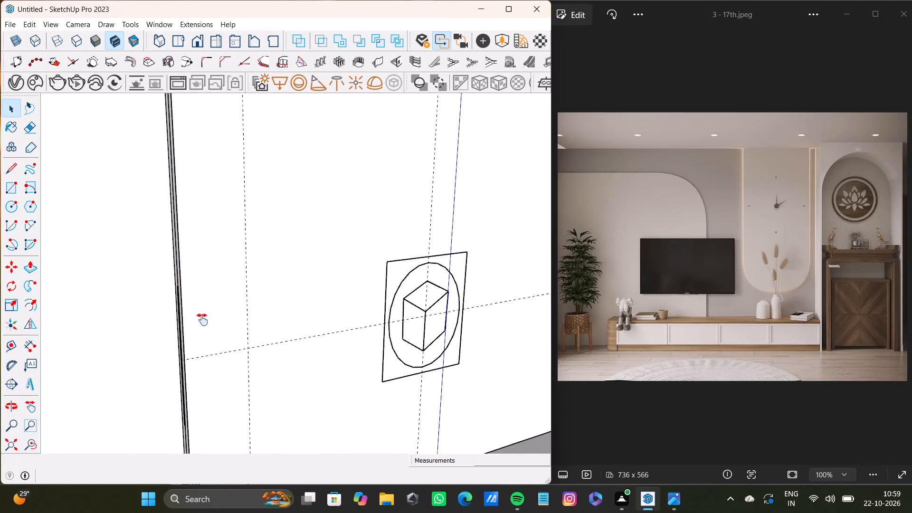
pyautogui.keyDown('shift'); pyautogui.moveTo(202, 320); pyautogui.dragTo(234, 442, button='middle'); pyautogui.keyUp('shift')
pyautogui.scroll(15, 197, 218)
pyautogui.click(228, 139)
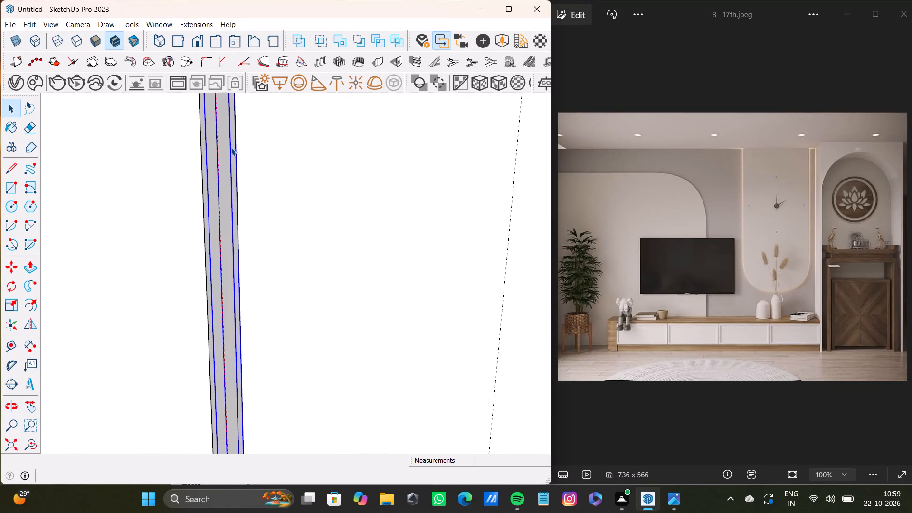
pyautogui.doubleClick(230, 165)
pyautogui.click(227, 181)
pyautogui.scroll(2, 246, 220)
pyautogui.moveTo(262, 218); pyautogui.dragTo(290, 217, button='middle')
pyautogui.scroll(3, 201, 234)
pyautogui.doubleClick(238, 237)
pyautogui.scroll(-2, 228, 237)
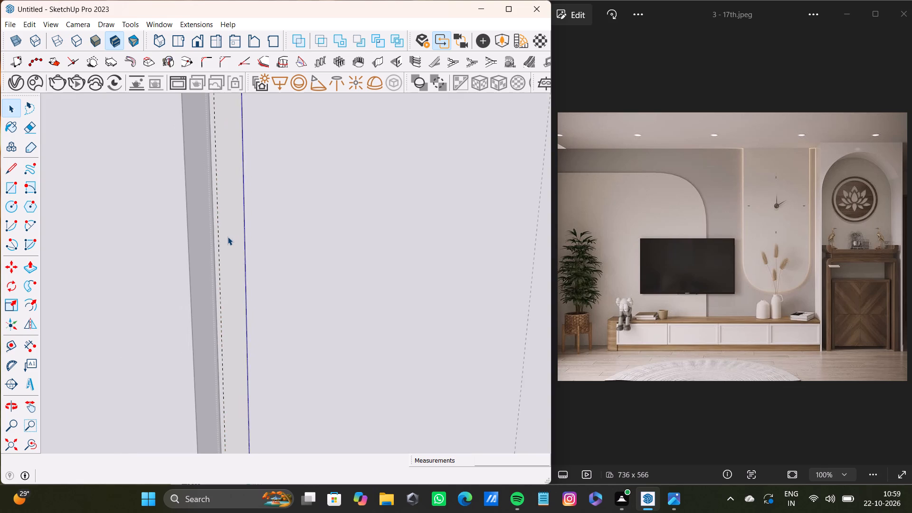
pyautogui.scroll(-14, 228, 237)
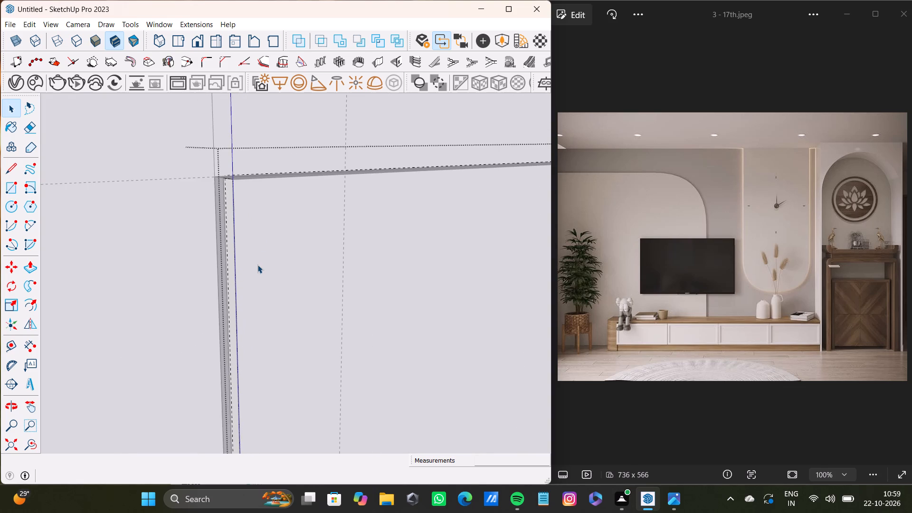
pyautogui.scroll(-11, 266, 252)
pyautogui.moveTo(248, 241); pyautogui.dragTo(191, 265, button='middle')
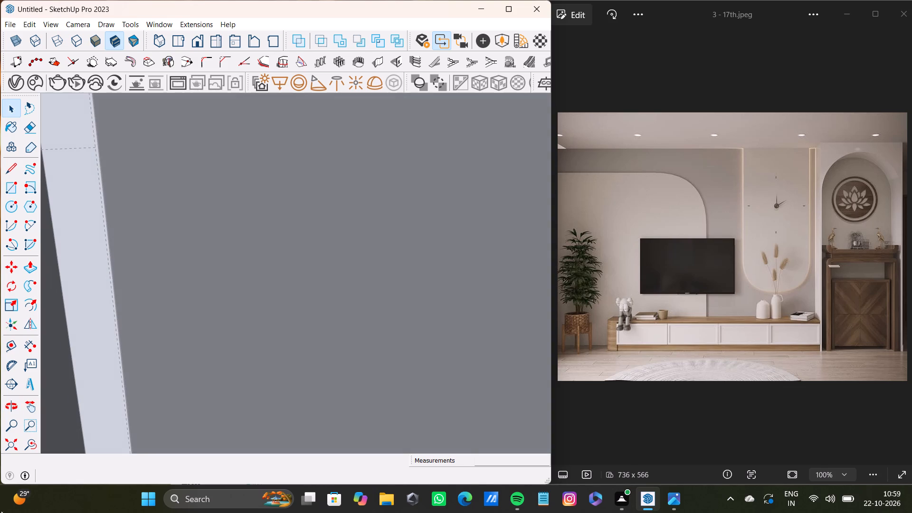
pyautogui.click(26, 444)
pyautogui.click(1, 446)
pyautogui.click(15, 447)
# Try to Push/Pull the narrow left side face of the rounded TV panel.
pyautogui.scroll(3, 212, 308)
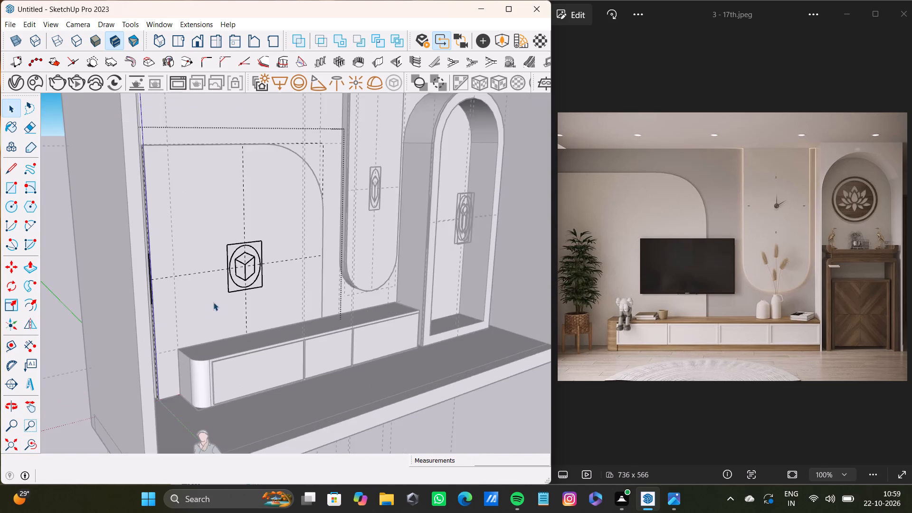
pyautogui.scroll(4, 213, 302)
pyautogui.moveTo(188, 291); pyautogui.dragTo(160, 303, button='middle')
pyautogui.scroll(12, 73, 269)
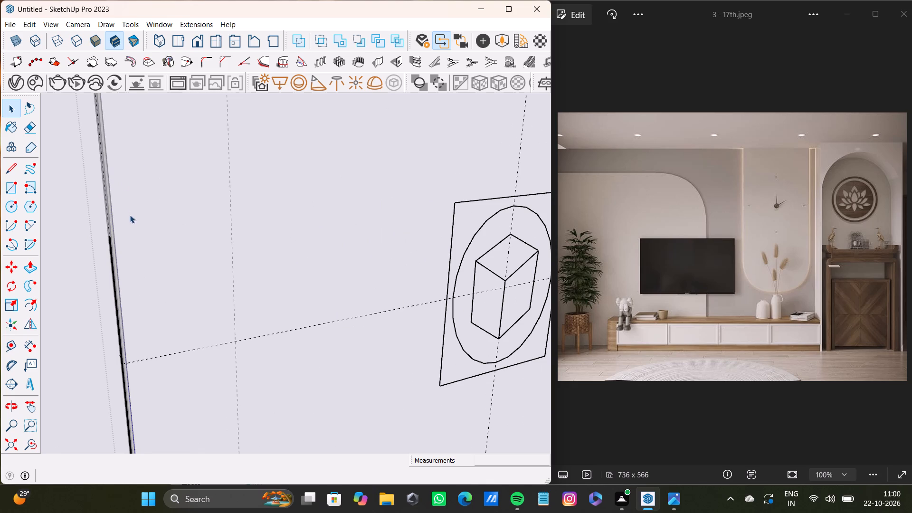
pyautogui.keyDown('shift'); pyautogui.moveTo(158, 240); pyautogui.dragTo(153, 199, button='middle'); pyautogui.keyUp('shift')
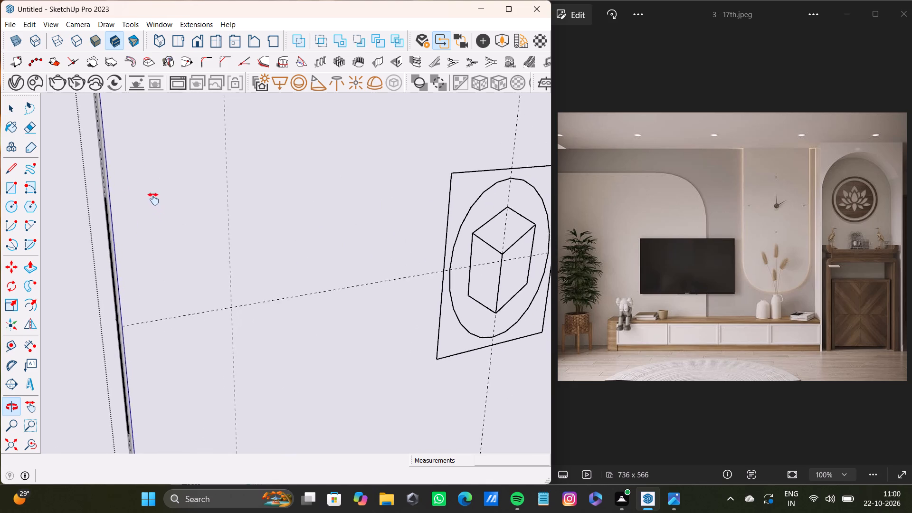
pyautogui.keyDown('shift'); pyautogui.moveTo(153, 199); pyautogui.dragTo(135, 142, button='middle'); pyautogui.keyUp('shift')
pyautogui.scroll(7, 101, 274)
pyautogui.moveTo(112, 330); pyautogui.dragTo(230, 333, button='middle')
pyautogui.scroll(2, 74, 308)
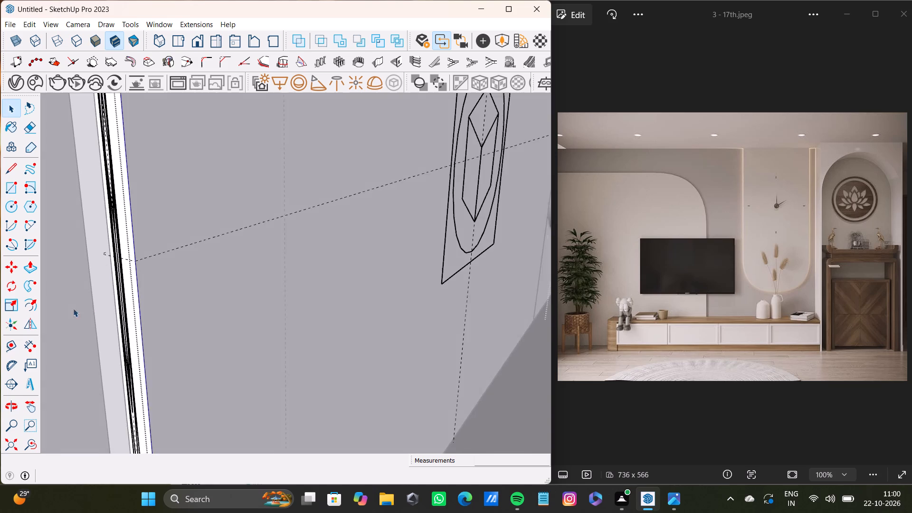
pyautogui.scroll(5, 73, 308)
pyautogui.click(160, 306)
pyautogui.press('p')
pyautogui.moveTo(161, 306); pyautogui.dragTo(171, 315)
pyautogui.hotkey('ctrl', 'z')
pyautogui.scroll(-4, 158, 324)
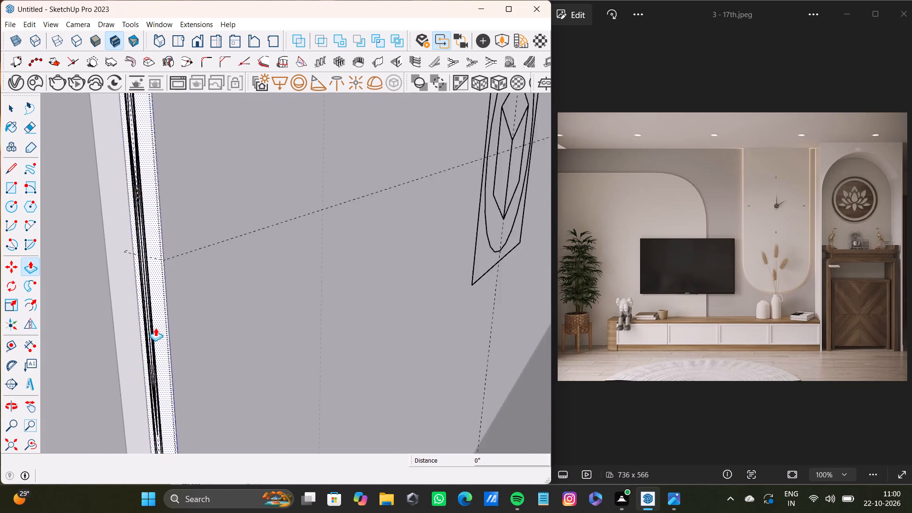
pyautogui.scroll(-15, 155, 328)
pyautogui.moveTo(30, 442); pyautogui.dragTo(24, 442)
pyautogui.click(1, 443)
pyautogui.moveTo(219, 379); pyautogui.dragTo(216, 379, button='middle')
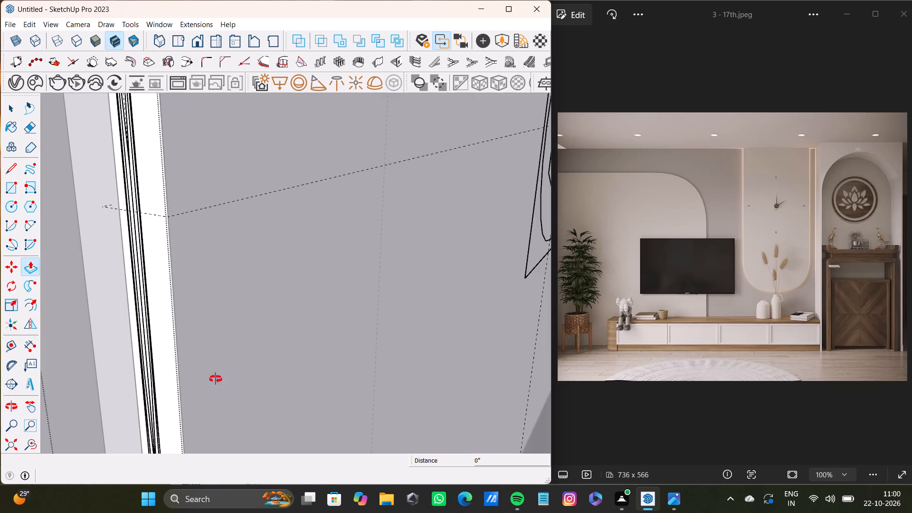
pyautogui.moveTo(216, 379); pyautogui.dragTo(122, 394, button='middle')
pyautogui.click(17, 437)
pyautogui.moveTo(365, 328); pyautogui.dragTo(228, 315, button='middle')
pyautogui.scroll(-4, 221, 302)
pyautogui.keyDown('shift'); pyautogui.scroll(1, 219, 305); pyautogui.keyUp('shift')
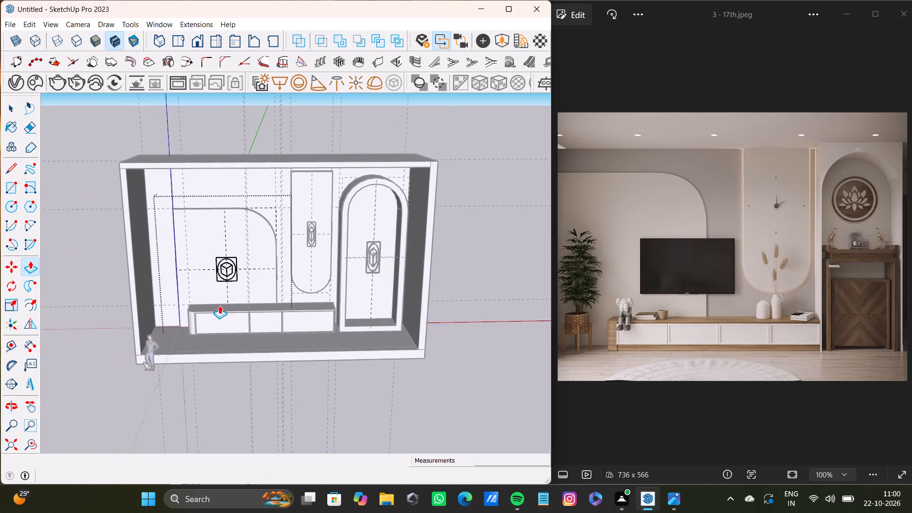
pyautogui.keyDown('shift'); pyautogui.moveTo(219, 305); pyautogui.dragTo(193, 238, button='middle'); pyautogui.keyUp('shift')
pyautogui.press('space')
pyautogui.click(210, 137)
# Select the room shell and examine the side walls, ceiling and TV wall layout from several front angles.
pyautogui.scroll(6, 177, 190)
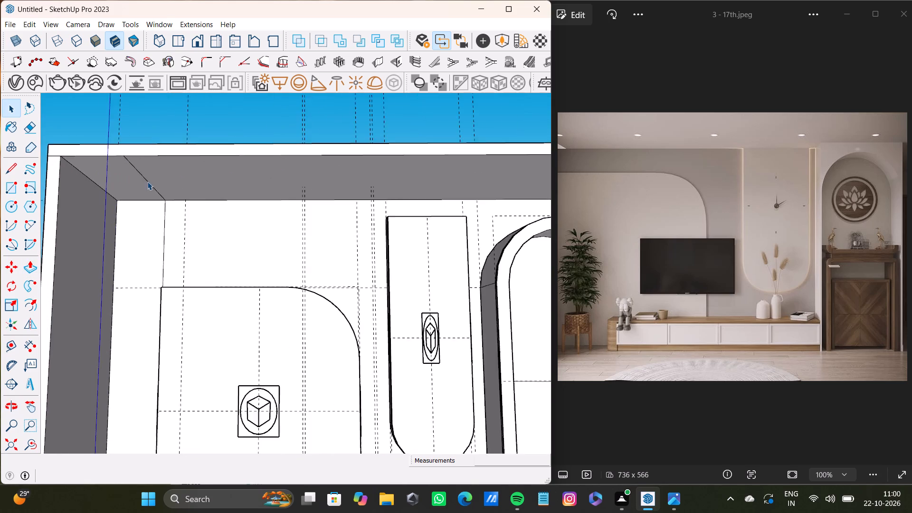
pyautogui.scroll(3, 147, 181)
pyautogui.click(154, 189)
pyautogui.scroll(-7, 161, 202)
pyautogui.moveTo(171, 214); pyautogui.dragTo(179, 202, button='middle')
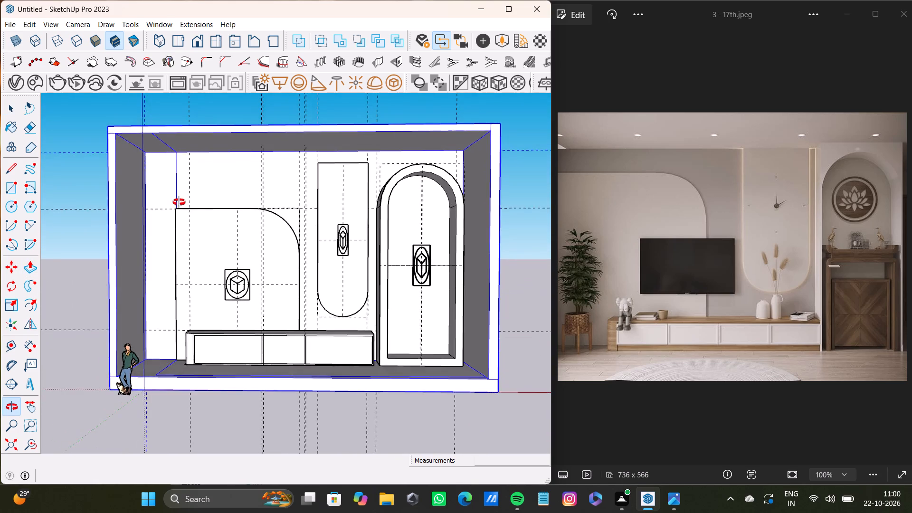
pyautogui.moveTo(179, 202); pyautogui.dragTo(179, 222, button='middle')
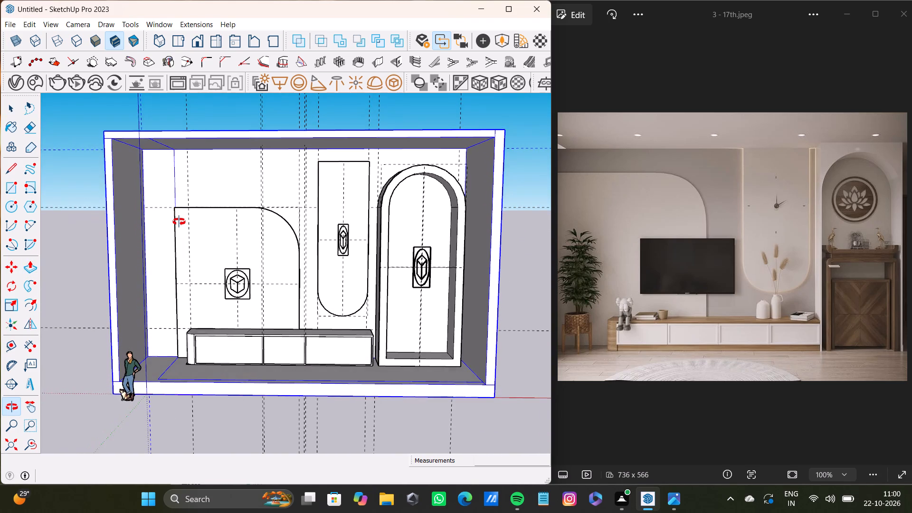
pyautogui.moveTo(179, 222); pyautogui.dragTo(179, 232, button='middle')
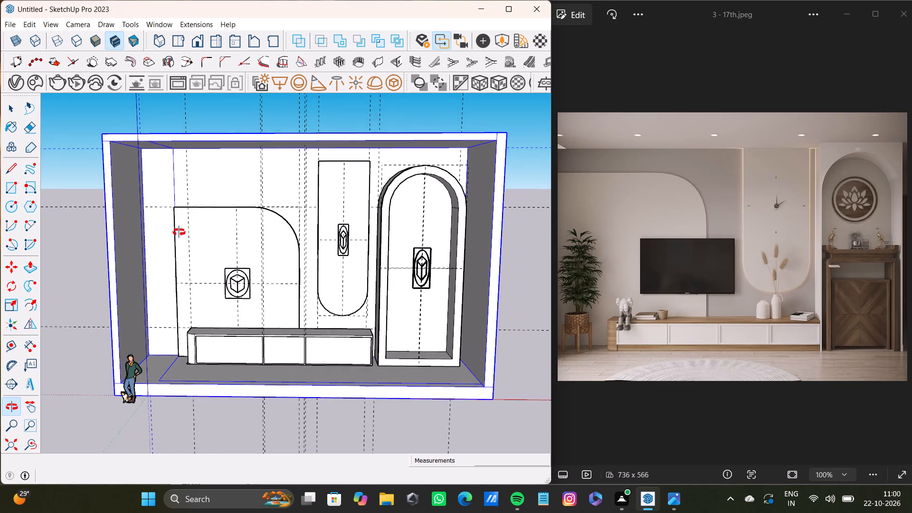
pyautogui.moveTo(179, 232); pyautogui.dragTo(184, 247, button='middle')
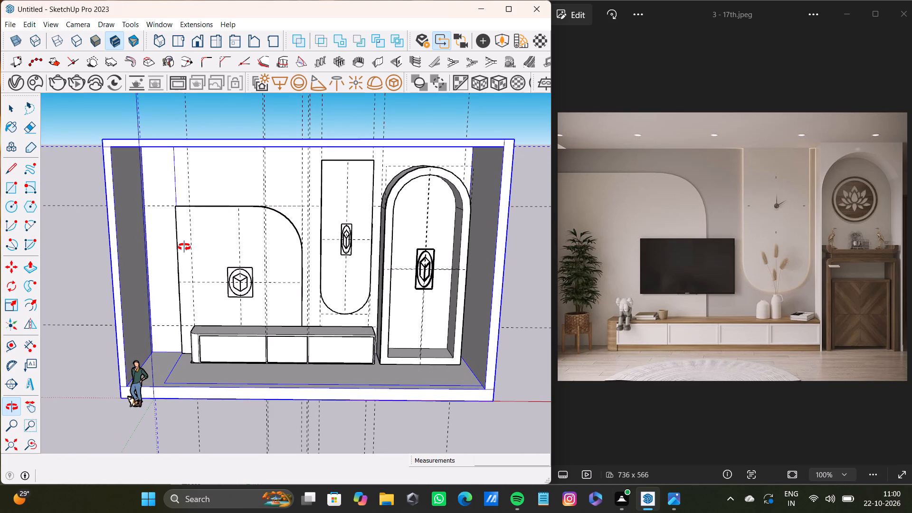
pyautogui.moveTo(184, 247); pyautogui.dragTo(212, 251, button='middle')
pyautogui.scroll(7, 205, 262)
pyautogui.moveTo(278, 298); pyautogui.dragTo(251, 276, button='middle')
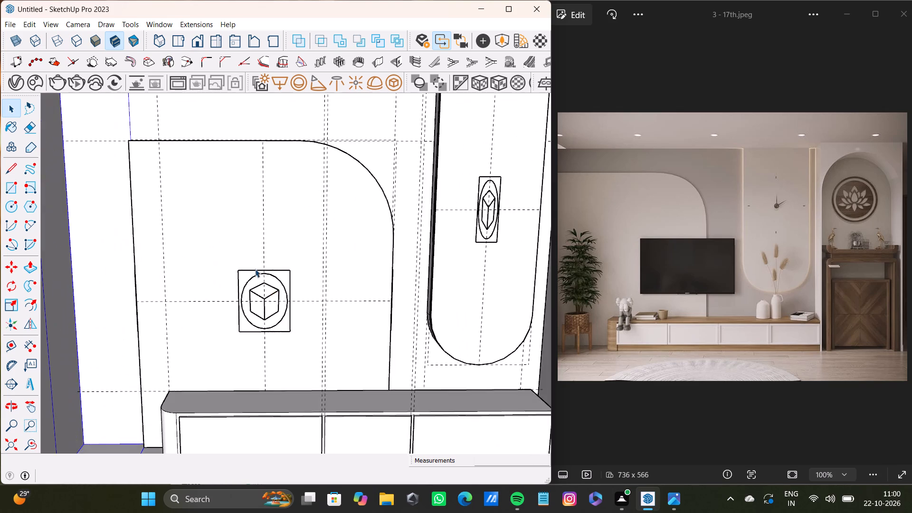
pyautogui.scroll(-7, 258, 269)
pyautogui.keyDown('shift'); pyautogui.moveTo(307, 292); pyautogui.dragTo(266, 251, button='middle'); pyautogui.keyUp('shift')
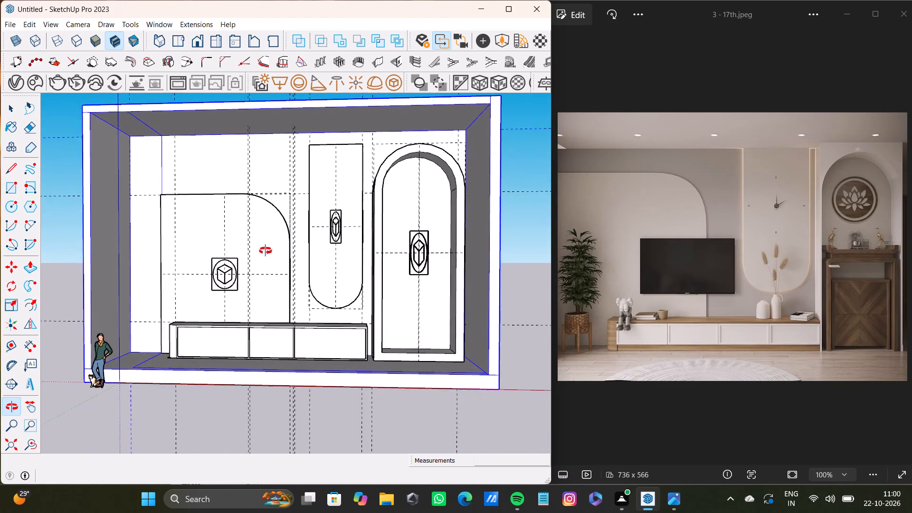
pyautogui.keyDown('shift'); pyautogui.moveTo(266, 251); pyautogui.dragTo(283, 284, button='middle'); pyautogui.keyUp('shift')
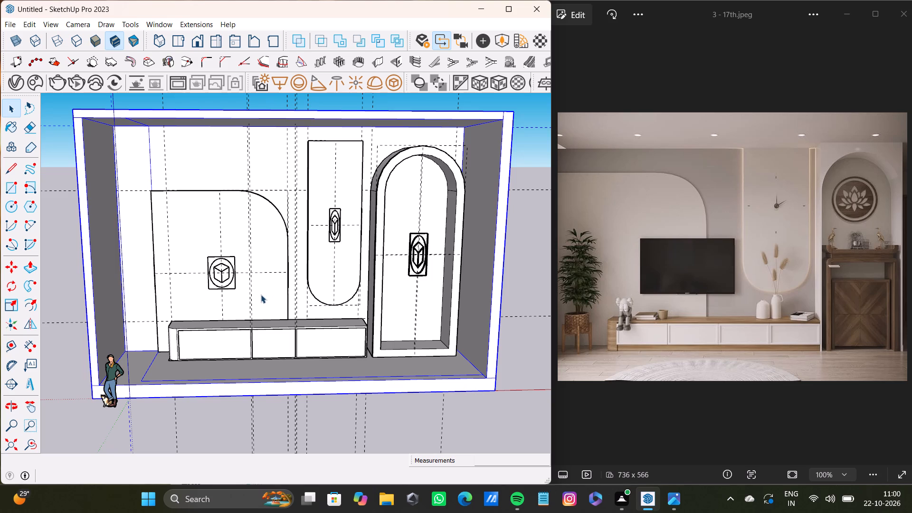
pyautogui.scroll(4, 263, 314)
pyautogui.keyDown('shift'); pyautogui.scroll(-8, 263, 314); pyautogui.keyUp('shift')
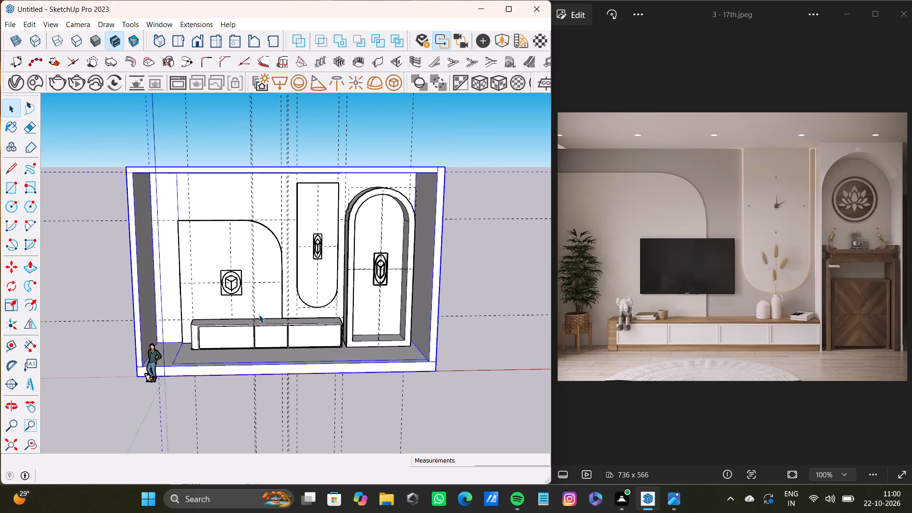
pyautogui.scroll(4, 263, 320)
pyautogui.scroll(-7, 266, 320)
pyautogui.moveTo(265, 321); pyautogui.dragTo(284, 312, button='middle')
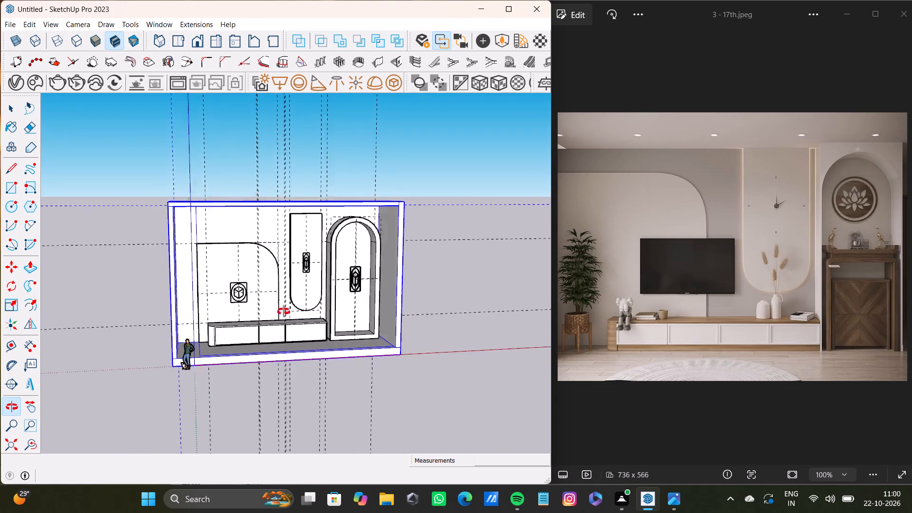
pyautogui.moveTo(284, 312); pyautogui.dragTo(246, 320, button='middle')
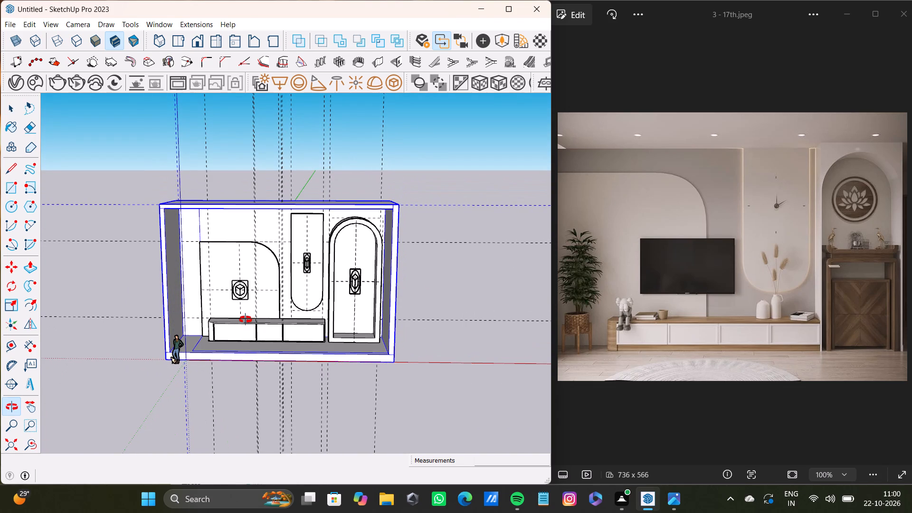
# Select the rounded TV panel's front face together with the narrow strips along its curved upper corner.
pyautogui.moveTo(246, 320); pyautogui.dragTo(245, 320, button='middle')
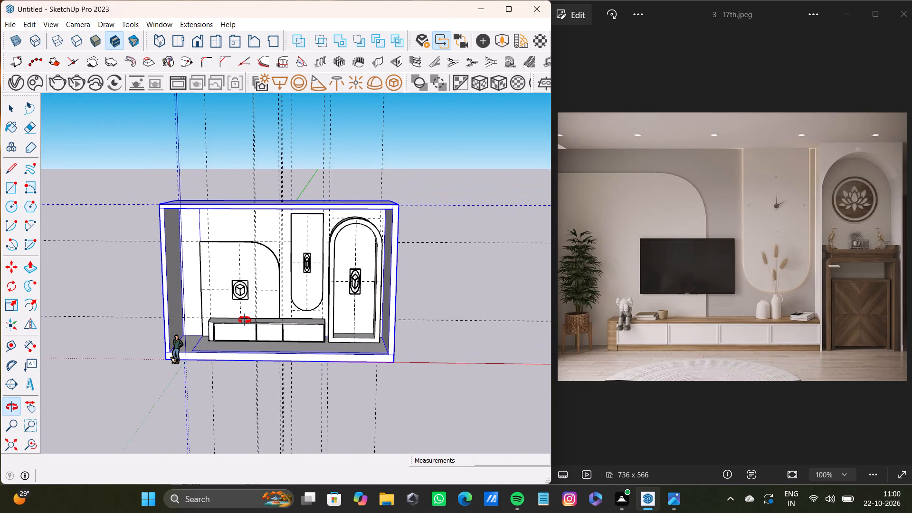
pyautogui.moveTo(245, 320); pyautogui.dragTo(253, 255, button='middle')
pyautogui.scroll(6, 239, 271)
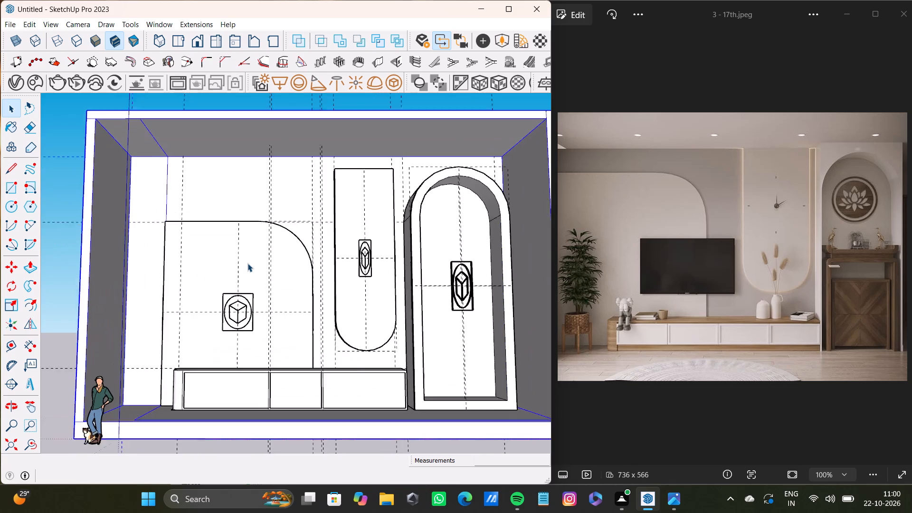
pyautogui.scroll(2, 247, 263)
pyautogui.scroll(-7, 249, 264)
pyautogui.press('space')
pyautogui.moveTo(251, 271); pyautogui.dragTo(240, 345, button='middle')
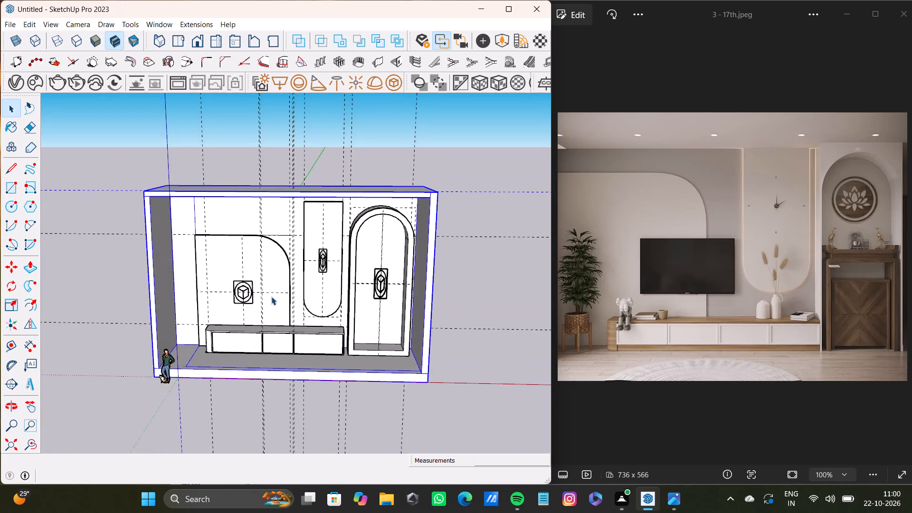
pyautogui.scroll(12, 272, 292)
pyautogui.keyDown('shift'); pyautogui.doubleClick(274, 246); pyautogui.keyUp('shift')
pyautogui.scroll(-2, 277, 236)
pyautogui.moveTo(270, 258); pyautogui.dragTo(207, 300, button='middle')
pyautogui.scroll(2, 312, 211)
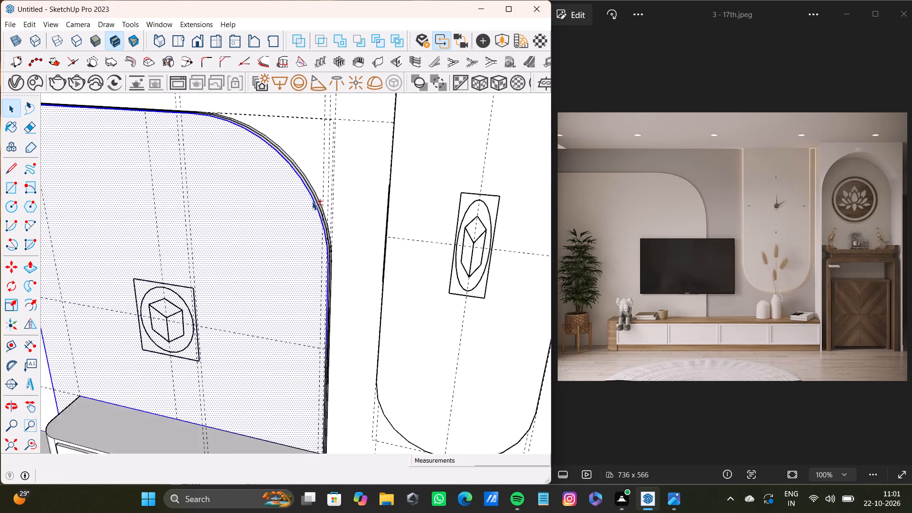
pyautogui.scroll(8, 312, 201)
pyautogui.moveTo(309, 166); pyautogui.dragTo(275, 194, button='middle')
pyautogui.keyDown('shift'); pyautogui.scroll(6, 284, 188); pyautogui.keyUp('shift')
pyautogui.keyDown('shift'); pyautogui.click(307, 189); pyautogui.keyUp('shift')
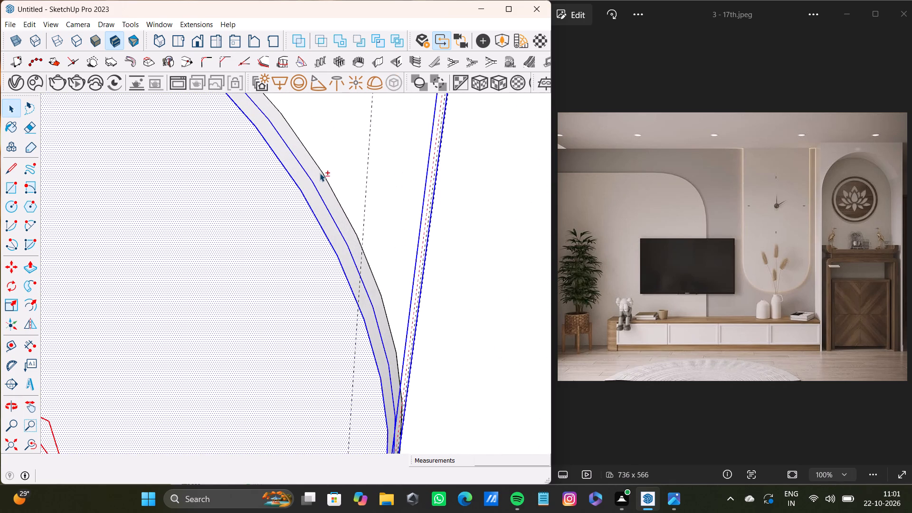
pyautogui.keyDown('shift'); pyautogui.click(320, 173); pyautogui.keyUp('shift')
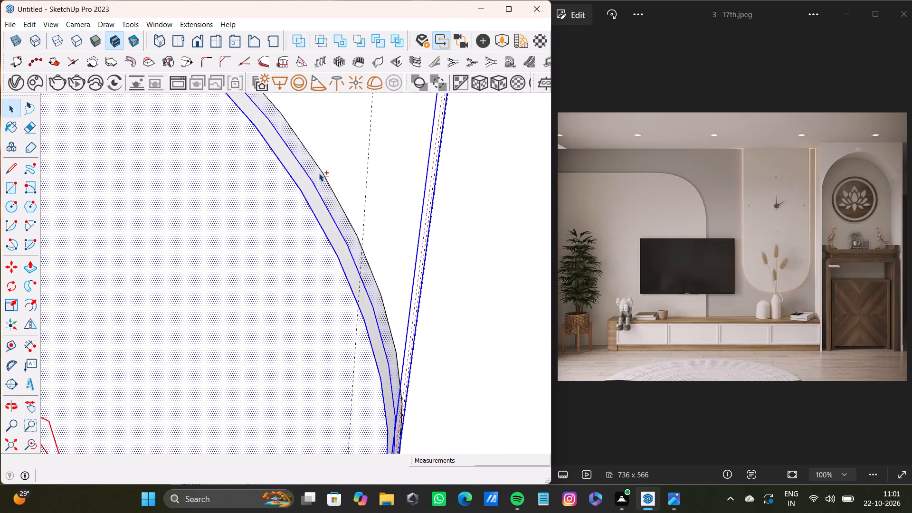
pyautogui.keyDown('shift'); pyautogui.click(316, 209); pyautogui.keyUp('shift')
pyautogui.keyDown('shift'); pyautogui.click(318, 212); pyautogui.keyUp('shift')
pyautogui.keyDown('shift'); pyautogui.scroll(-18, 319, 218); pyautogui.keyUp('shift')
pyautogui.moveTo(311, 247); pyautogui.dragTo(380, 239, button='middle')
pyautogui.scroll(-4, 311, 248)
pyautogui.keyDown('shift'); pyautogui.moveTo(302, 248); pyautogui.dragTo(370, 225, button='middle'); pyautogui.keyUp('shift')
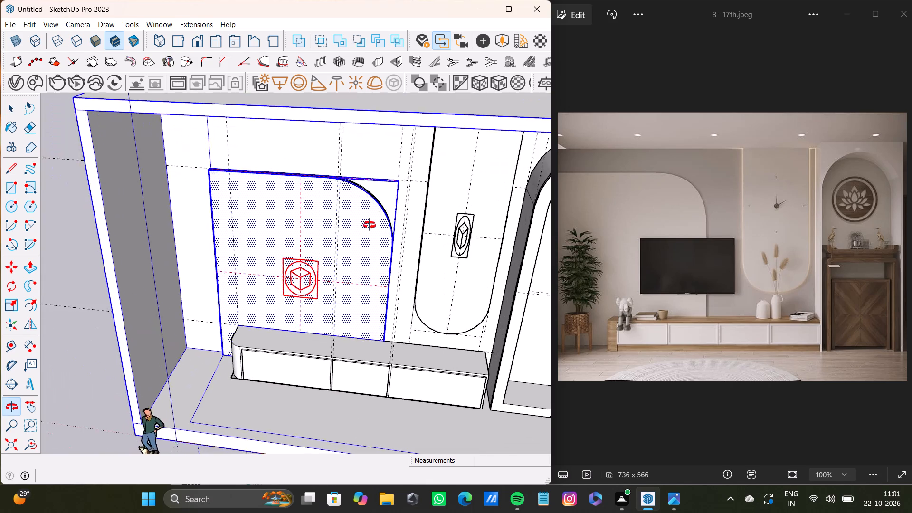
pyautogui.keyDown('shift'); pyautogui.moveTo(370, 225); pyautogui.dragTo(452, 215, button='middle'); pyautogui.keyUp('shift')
# Start the Paint Bucket tool and switch the materials library to Colors-Named.
pyautogui.click(13, 126)
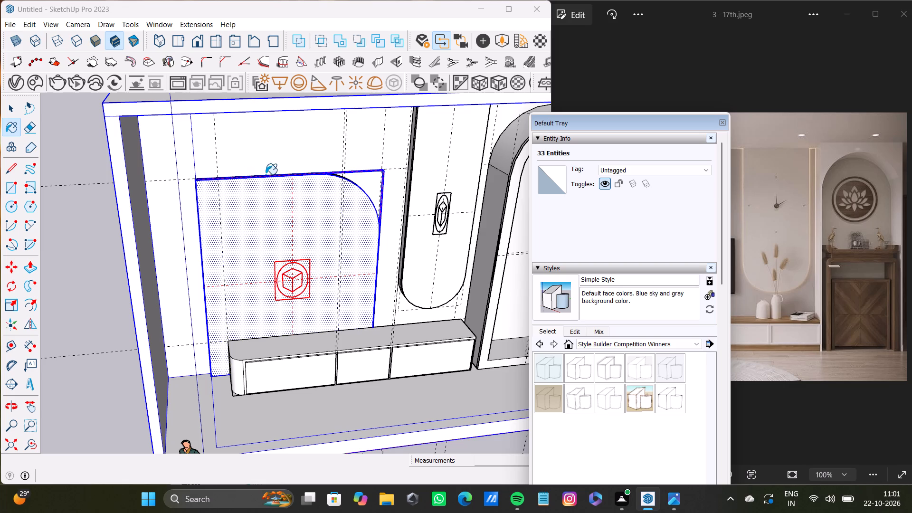
pyautogui.scroll(-12, 591, 317)
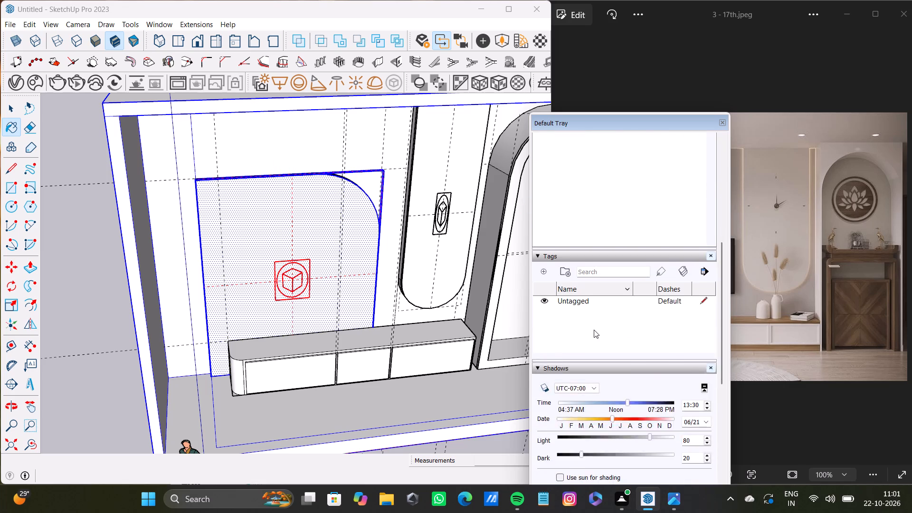
pyautogui.scroll(-20, 594, 331)
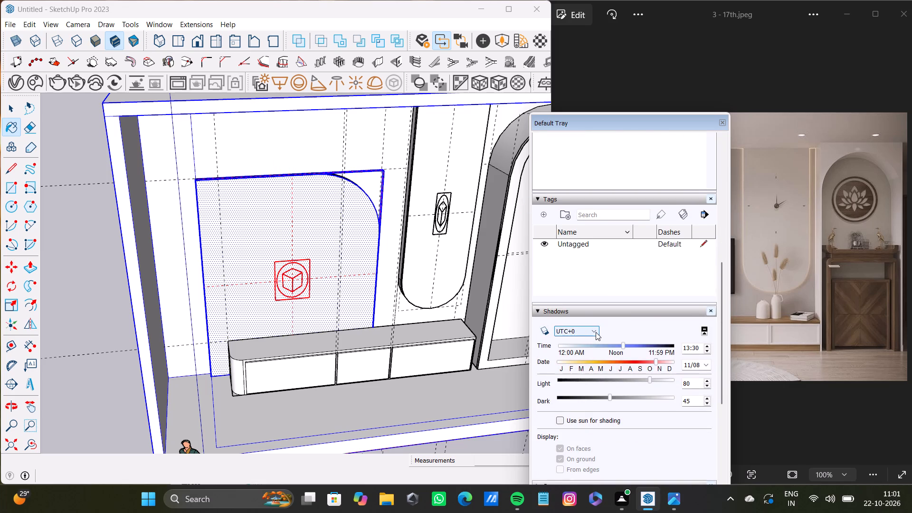
pyautogui.scroll(-14, 626, 351)
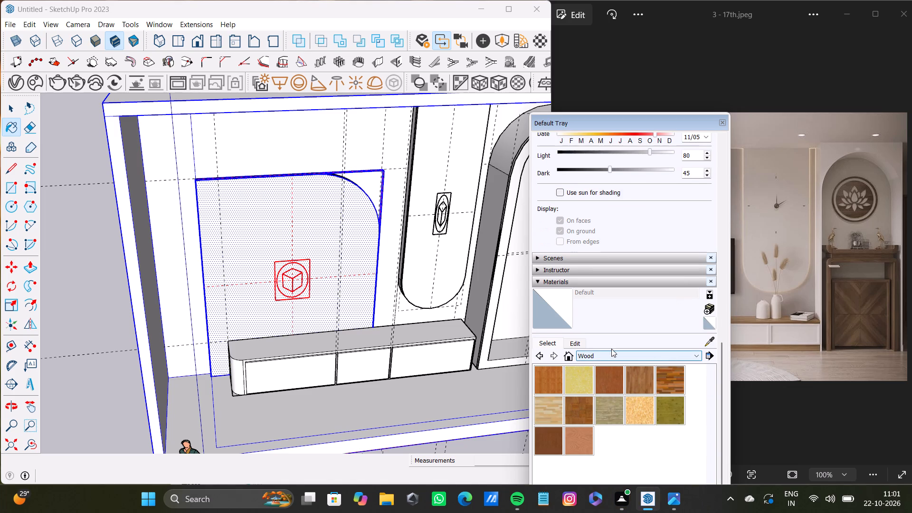
pyautogui.click(582, 351)
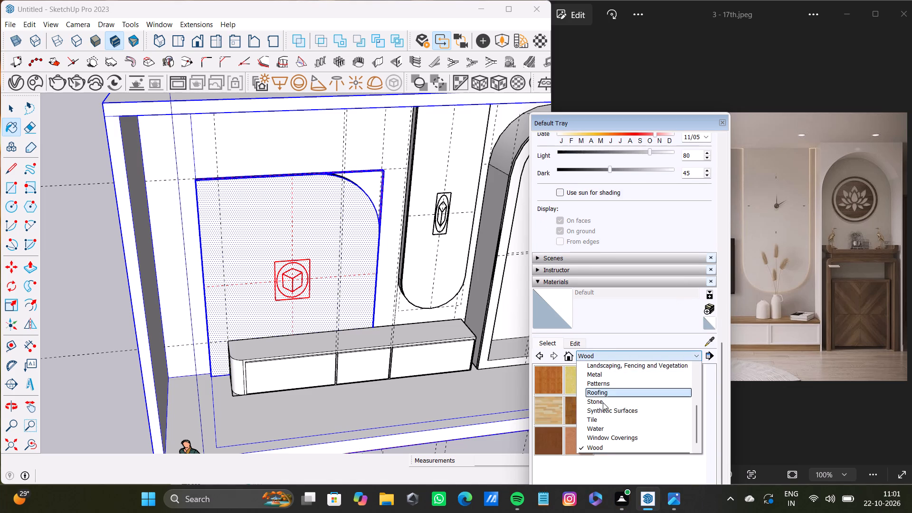
pyautogui.scroll(-2, 608, 406)
pyautogui.scroll(3, 610, 408)
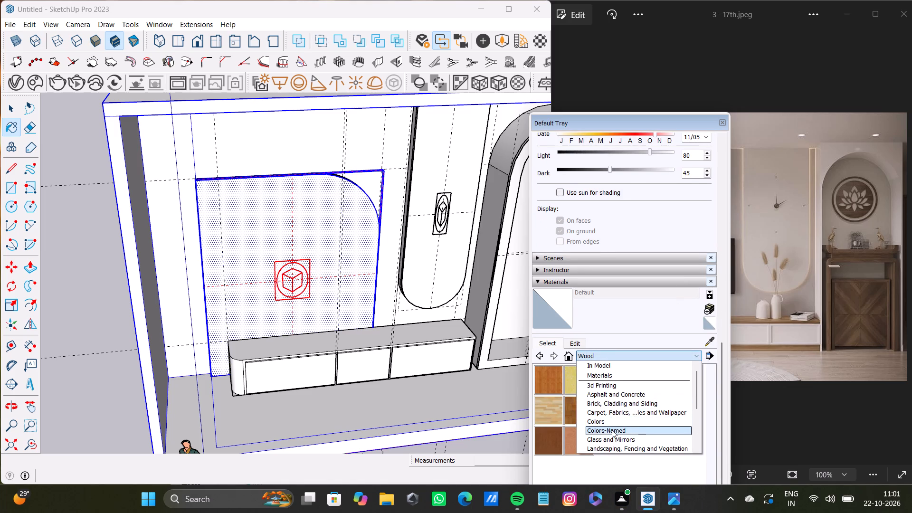
pyautogui.click(612, 430)
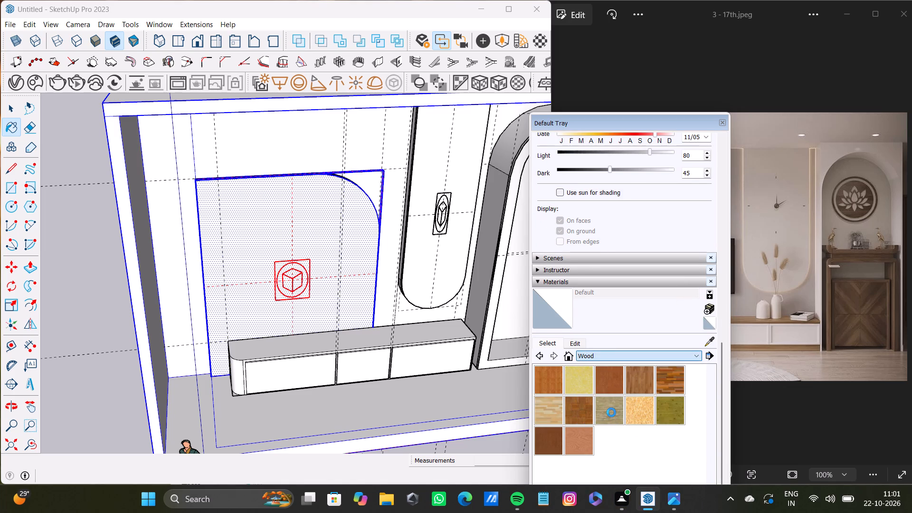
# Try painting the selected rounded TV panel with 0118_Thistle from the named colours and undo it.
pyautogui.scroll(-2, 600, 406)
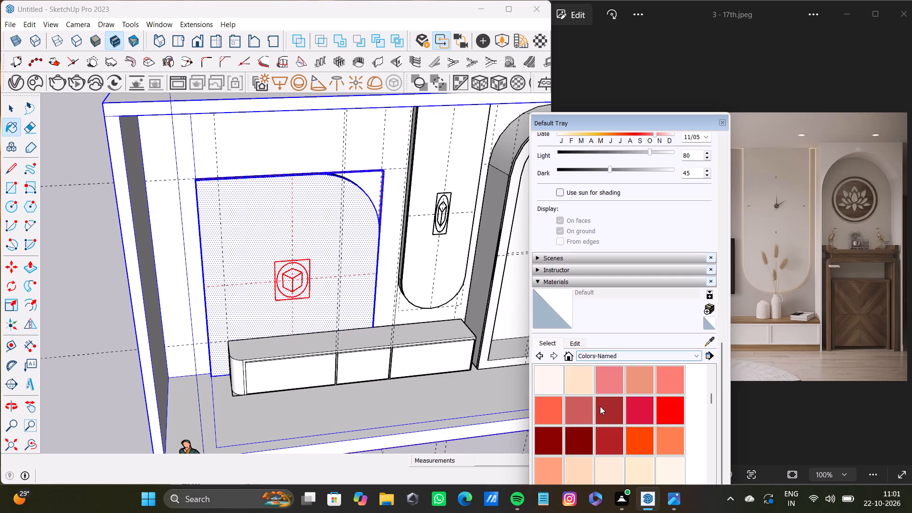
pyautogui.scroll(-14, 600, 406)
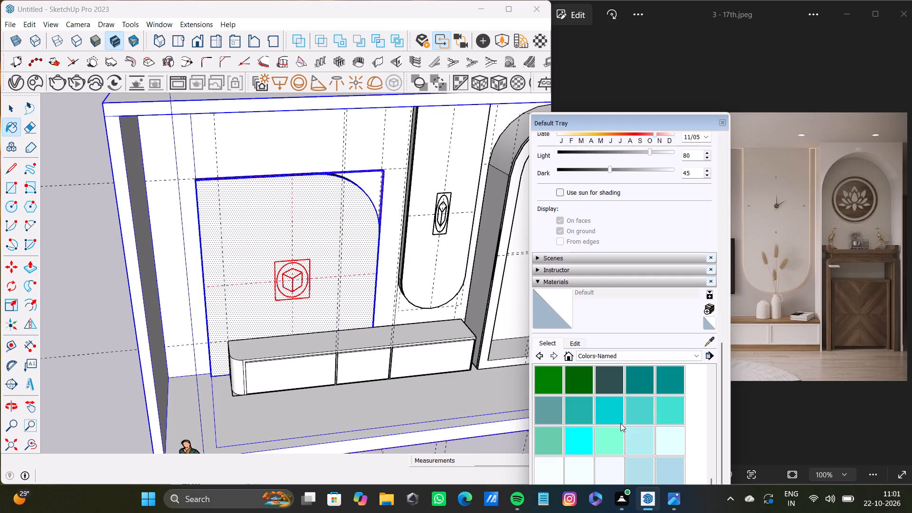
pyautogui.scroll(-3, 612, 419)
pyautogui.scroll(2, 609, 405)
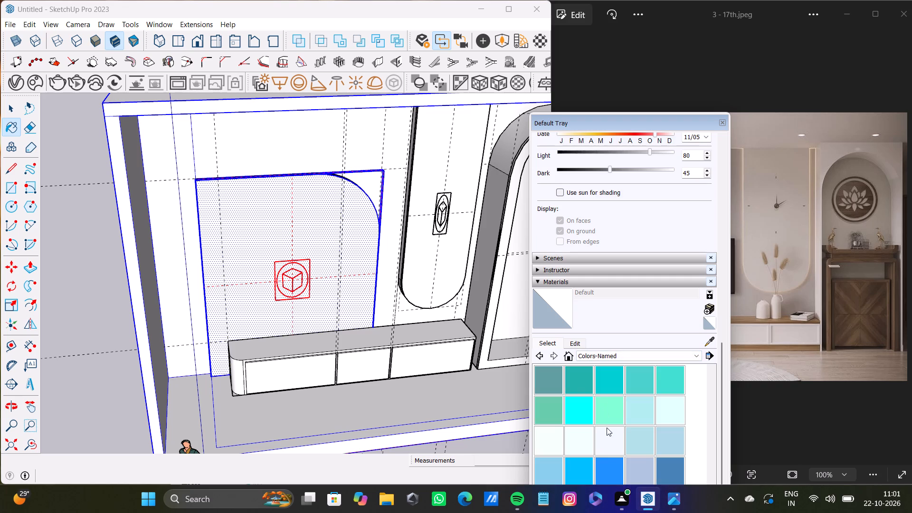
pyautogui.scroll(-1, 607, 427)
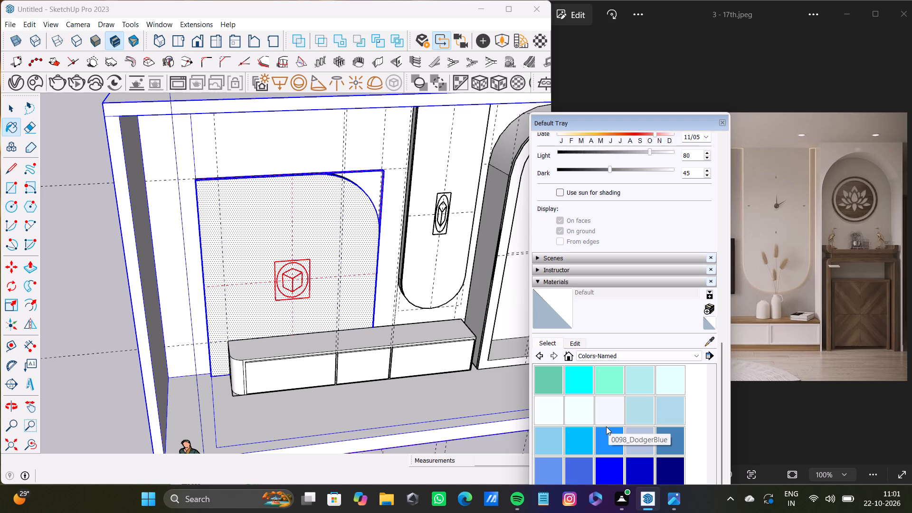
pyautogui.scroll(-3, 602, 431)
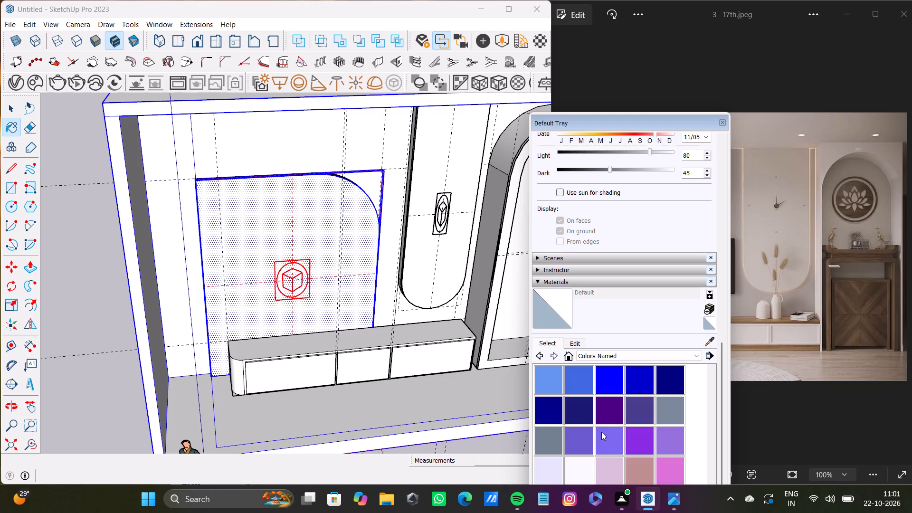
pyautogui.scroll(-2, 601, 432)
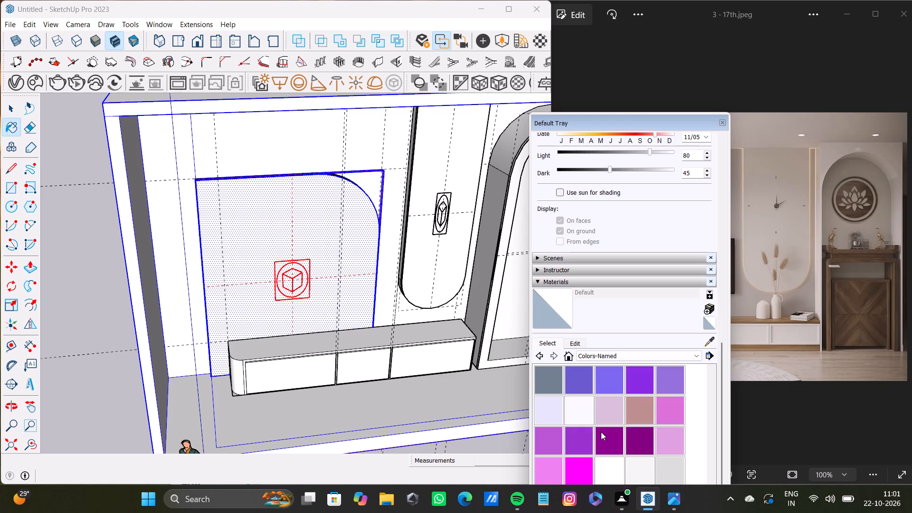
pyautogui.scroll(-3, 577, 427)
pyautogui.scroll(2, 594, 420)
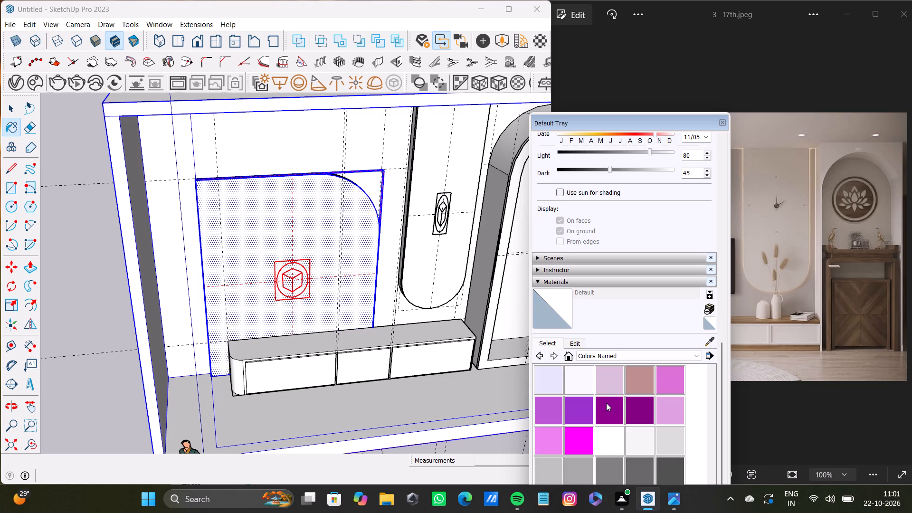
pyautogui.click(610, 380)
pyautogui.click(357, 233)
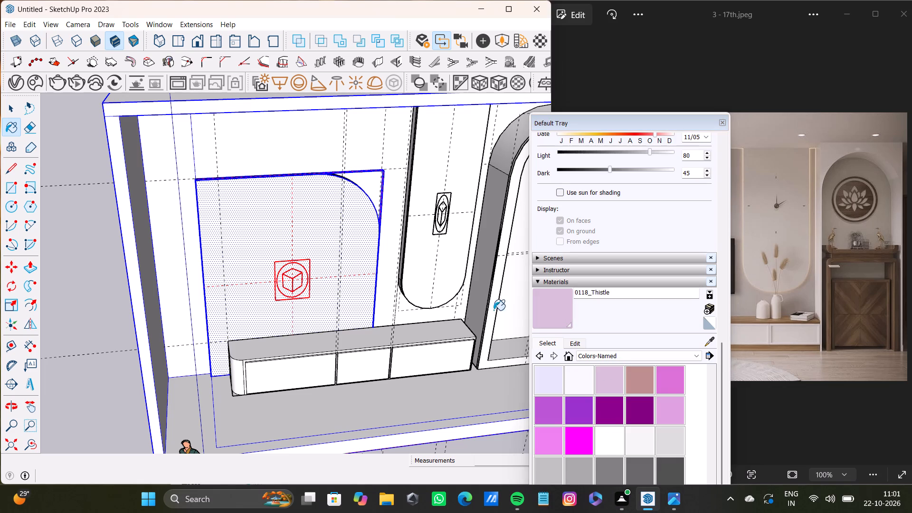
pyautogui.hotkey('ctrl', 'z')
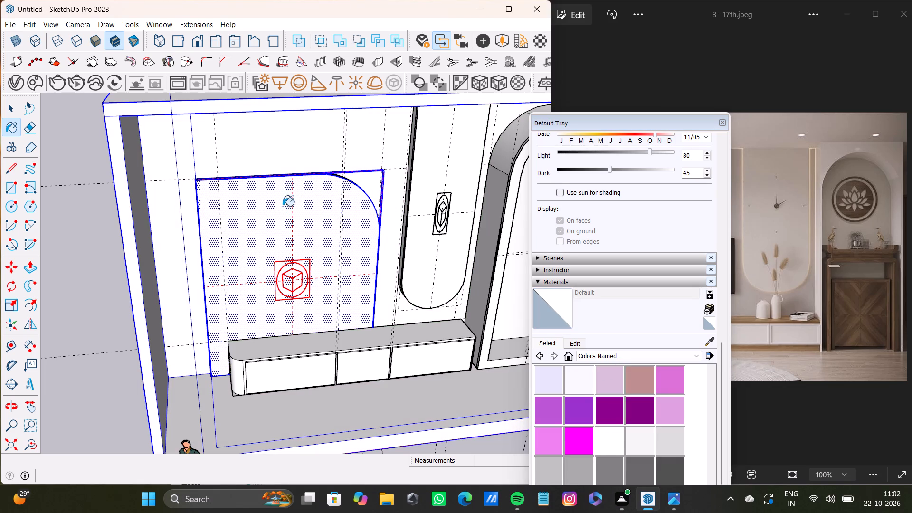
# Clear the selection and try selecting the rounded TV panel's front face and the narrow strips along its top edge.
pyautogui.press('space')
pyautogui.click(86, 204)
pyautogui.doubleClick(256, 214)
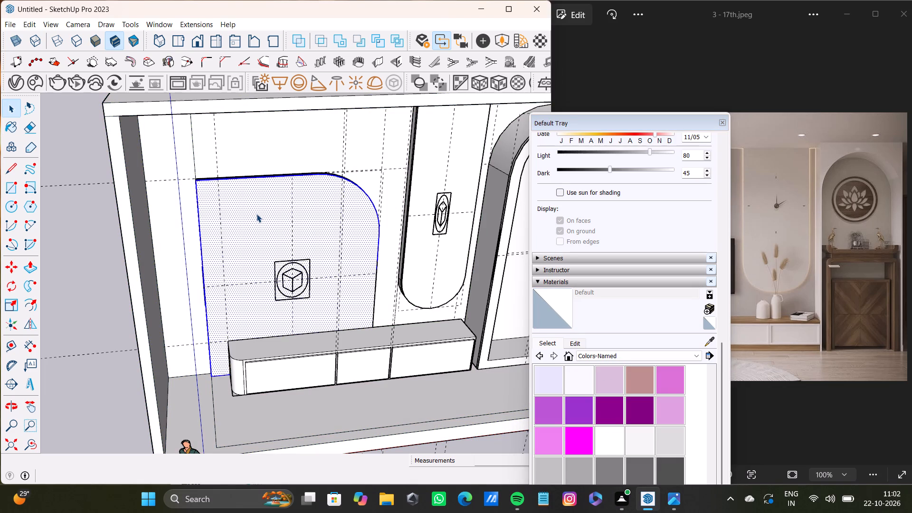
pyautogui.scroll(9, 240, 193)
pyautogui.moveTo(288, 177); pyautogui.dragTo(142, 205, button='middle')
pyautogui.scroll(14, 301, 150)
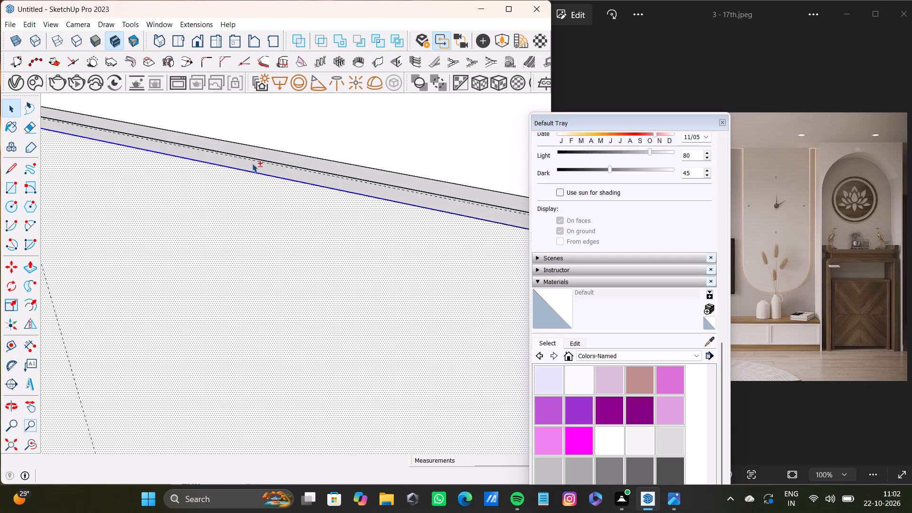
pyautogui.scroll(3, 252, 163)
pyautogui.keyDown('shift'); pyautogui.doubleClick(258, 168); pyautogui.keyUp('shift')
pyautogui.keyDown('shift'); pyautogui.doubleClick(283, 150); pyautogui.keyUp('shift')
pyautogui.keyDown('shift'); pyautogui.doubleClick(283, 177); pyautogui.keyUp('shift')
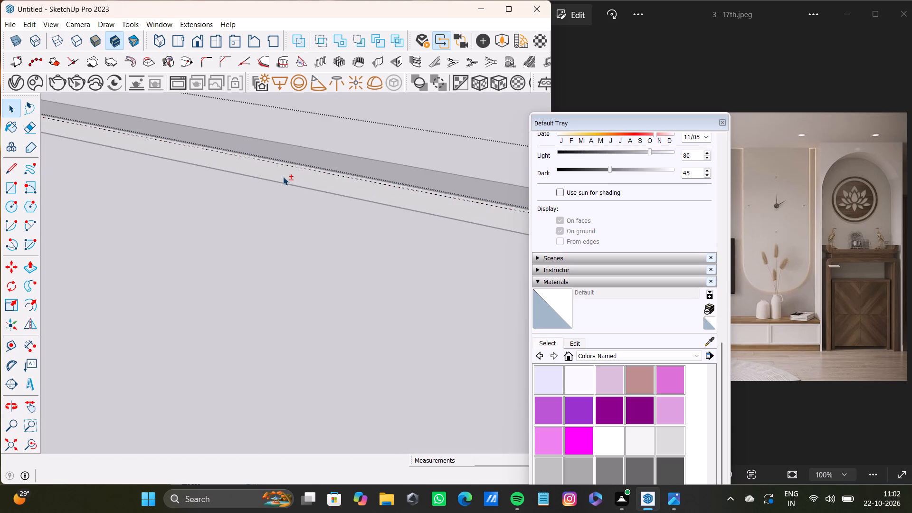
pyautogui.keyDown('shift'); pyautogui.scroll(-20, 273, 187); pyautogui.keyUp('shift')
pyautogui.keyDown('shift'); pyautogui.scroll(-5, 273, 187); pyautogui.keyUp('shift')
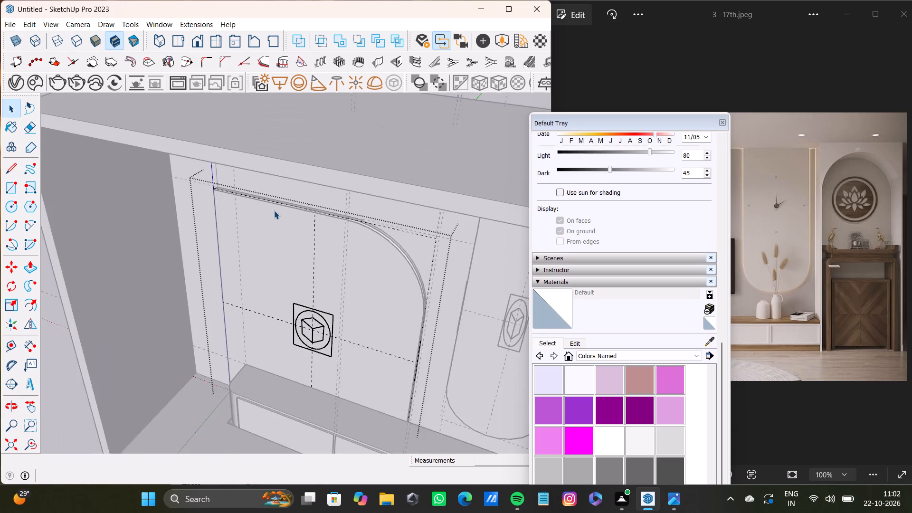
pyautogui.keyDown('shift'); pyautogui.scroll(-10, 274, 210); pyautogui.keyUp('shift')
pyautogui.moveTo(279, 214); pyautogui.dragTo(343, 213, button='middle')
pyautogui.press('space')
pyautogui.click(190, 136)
# Select the rounded TV panel's front face and outer curved edge strip and paint them with 0116_Lavender.
pyautogui.scroll(8, 260, 216)
pyautogui.moveTo(309, 241); pyautogui.dragTo(297, 245, button='middle')
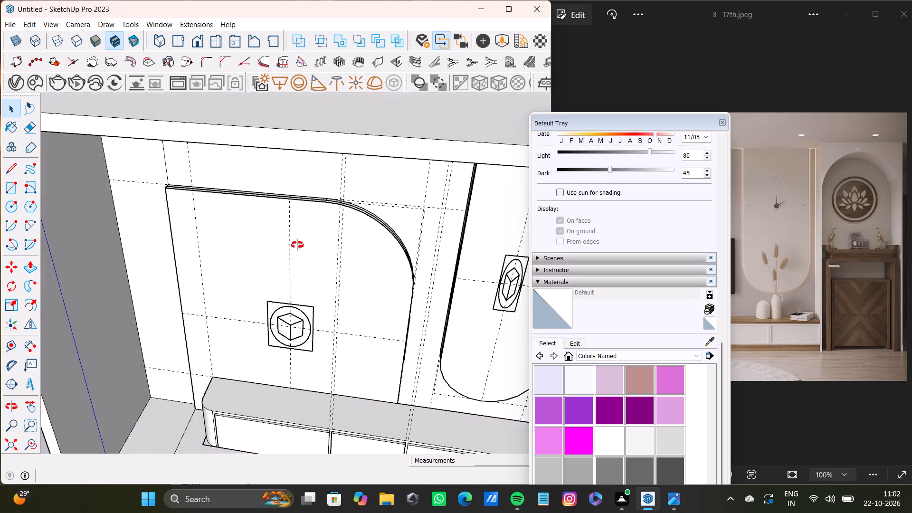
pyautogui.moveTo(297, 245); pyautogui.dragTo(211, 241, button='middle')
pyautogui.scroll(4, 333, 255)
pyautogui.keyDown('shift'); pyautogui.doubleClick(337, 263); pyautogui.keyUp('shift')
pyautogui.keyDown('shift'); pyautogui.scroll(6, 384, 236); pyautogui.keyUp('shift')
pyautogui.keyDown('shift'); pyautogui.moveTo(409, 254); pyautogui.dragTo(351, 257, button='middle'); pyautogui.keyUp('shift')
pyautogui.keyDown('shift'); pyautogui.scroll(2, 351, 241); pyautogui.keyUp('shift')
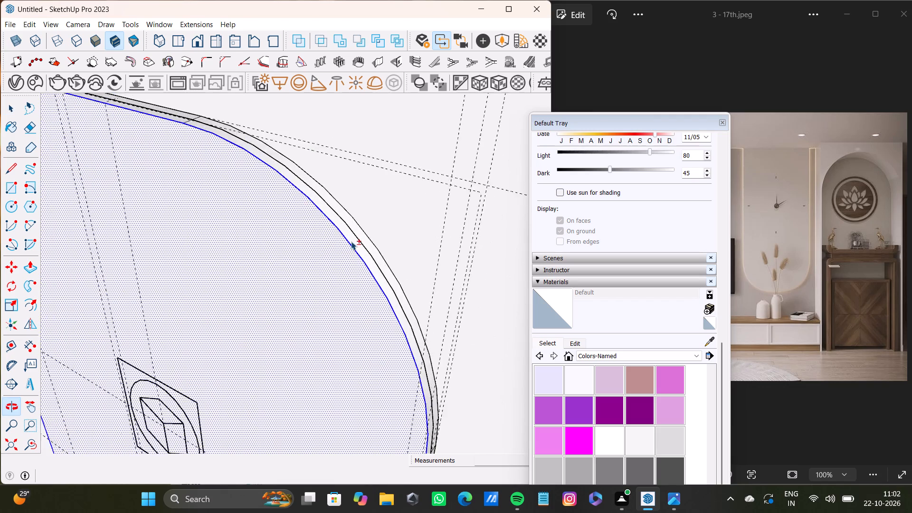
pyautogui.keyDown('shift'); pyautogui.scroll(5, 351, 241); pyautogui.keyUp('shift')
pyautogui.keyDown('shift'); pyautogui.click(366, 248); pyautogui.keyUp('shift')
pyautogui.keyDown('shift'); pyautogui.click(378, 238); pyautogui.keyUp('shift')
pyautogui.keyDown('shift'); pyautogui.click(364, 254); pyautogui.keyUp('shift')
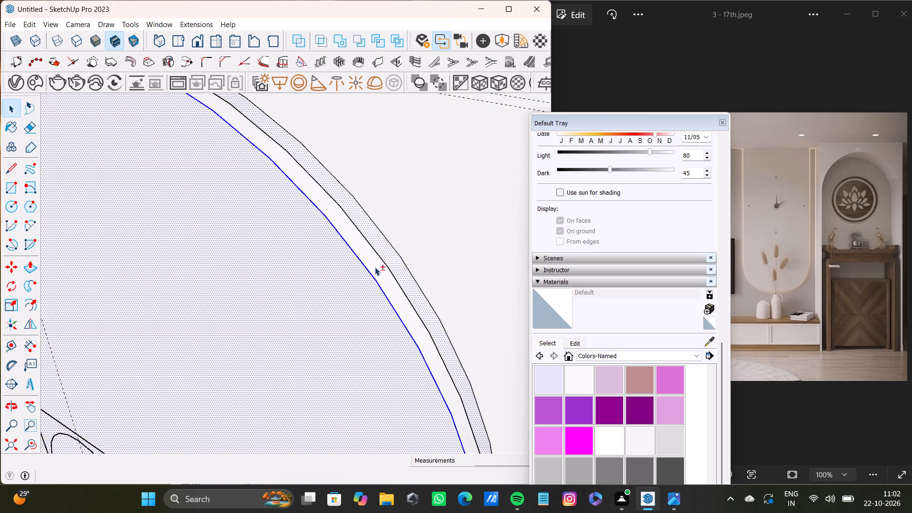
pyautogui.keyDown('shift'); pyautogui.scroll(-5, 421, 301); pyautogui.keyUp('shift')
pyautogui.keyDown('shift'); pyautogui.click(545, 388); pyautogui.keyUp('shift')
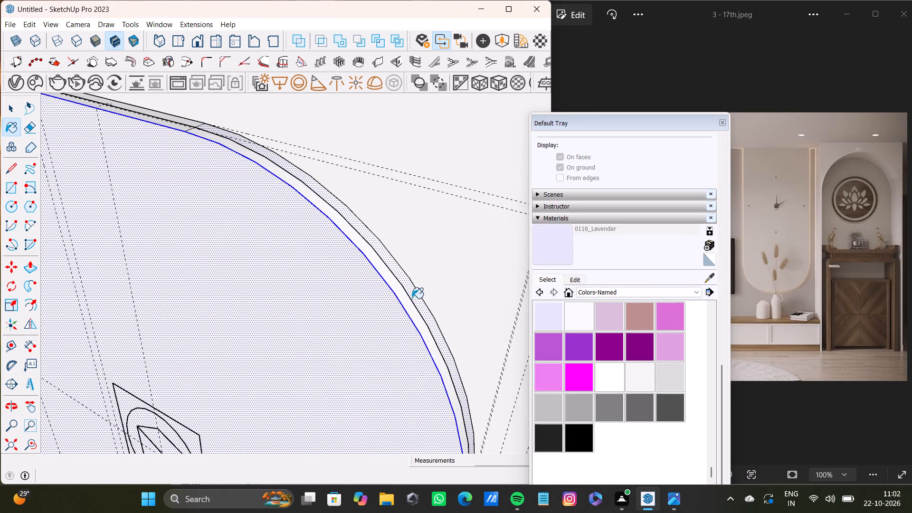
pyautogui.keyDown('shift'); pyautogui.click(417, 300); pyautogui.keyUp('shift')
# Examine the painted rounded panel and the whole TV wall from above and from the front.
pyautogui.keyDown('shift'); pyautogui.scroll(-10, 396, 315); pyautogui.keyUp('shift')
pyautogui.scroll(1, 384, 327)
pyautogui.scroll(-9, 383, 327)
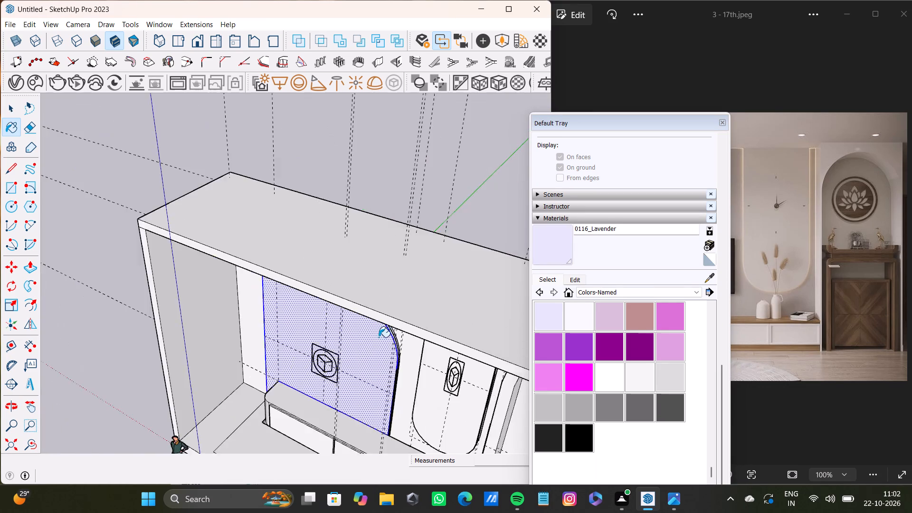
pyautogui.scroll(-5, 379, 337)
pyautogui.moveTo(372, 358); pyautogui.dragTo(438, 325, button='middle')
pyautogui.scroll(-2, 438, 325)
pyautogui.keyDown('shift'); pyautogui.moveTo(382, 356); pyautogui.dragTo(413, 226, button='middle'); pyautogui.keyUp('shift')
pyautogui.keyDown('shift'); pyautogui.moveTo(361, 221); pyautogui.dragTo(314, 218, button='middle'); pyautogui.keyUp('shift')
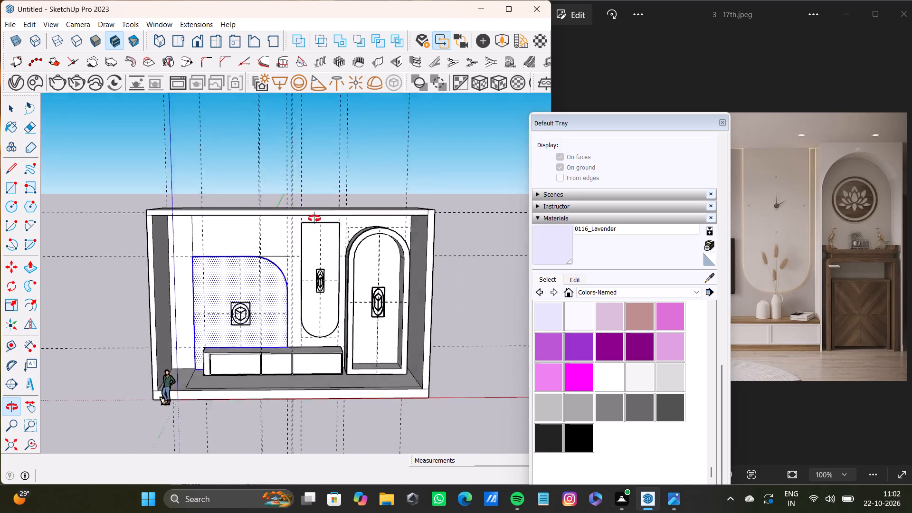
pyautogui.keyDown('shift'); pyautogui.moveTo(314, 218); pyautogui.dragTo(272, 223, button='middle'); pyautogui.keyUp('shift')
pyautogui.scroll(6, 290, 286)
pyautogui.moveTo(313, 291); pyautogui.dragTo(340, 248, button='middle')
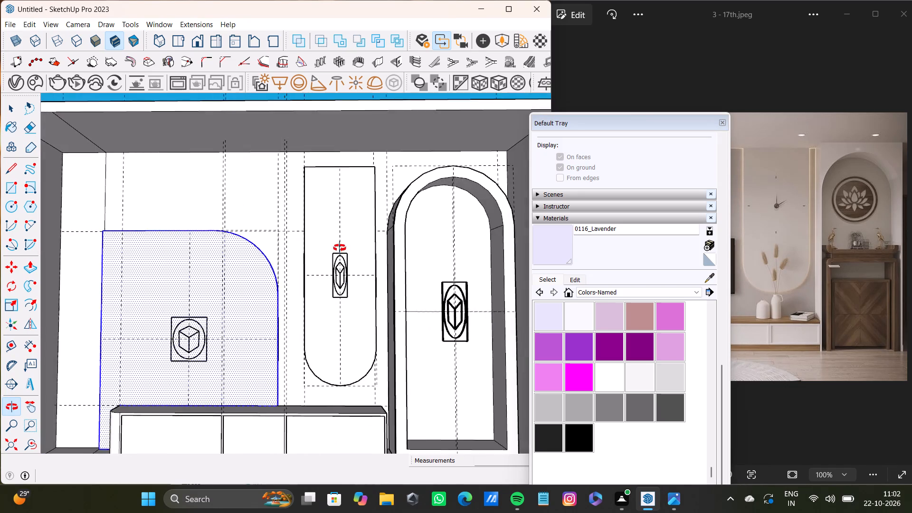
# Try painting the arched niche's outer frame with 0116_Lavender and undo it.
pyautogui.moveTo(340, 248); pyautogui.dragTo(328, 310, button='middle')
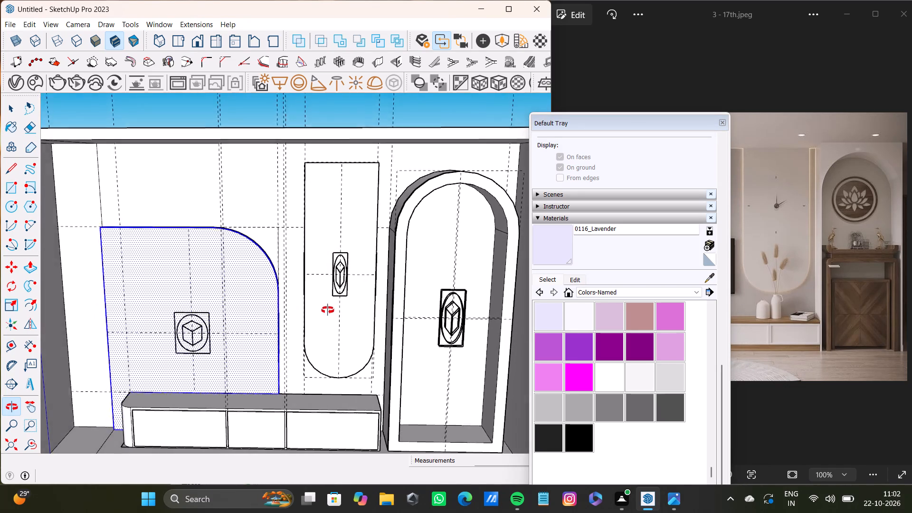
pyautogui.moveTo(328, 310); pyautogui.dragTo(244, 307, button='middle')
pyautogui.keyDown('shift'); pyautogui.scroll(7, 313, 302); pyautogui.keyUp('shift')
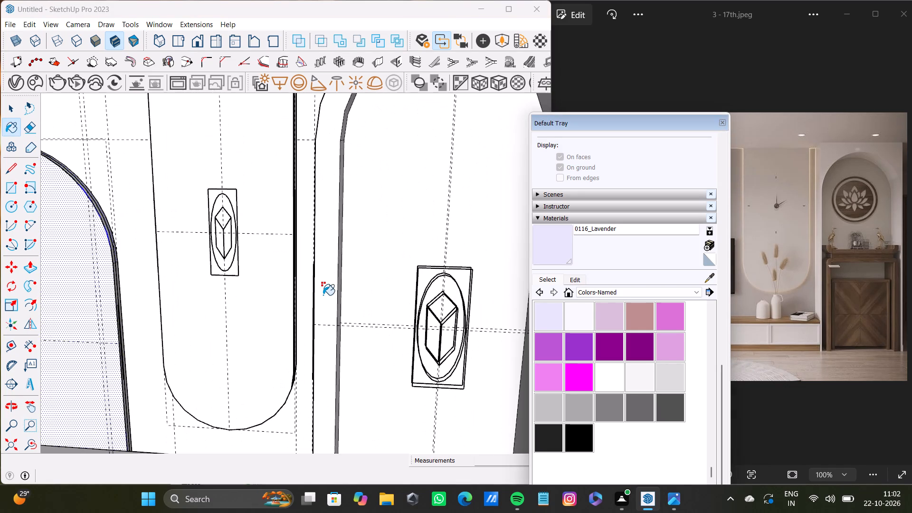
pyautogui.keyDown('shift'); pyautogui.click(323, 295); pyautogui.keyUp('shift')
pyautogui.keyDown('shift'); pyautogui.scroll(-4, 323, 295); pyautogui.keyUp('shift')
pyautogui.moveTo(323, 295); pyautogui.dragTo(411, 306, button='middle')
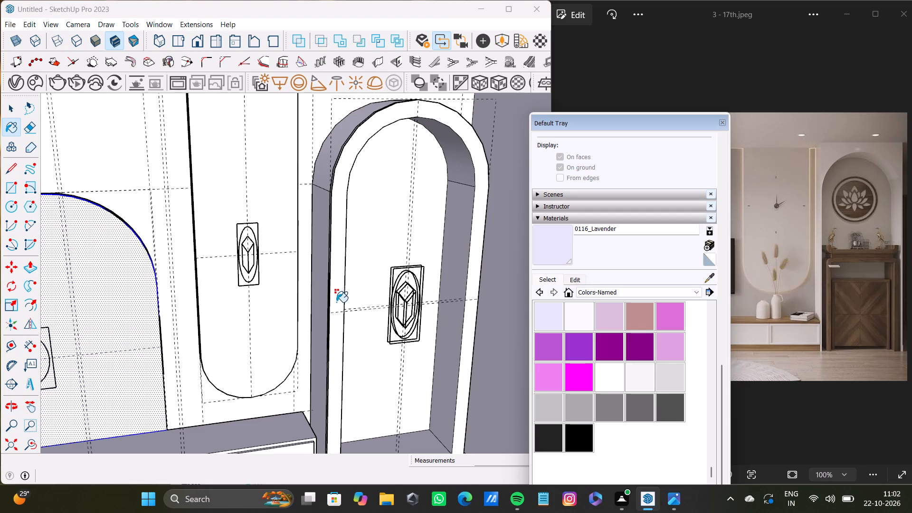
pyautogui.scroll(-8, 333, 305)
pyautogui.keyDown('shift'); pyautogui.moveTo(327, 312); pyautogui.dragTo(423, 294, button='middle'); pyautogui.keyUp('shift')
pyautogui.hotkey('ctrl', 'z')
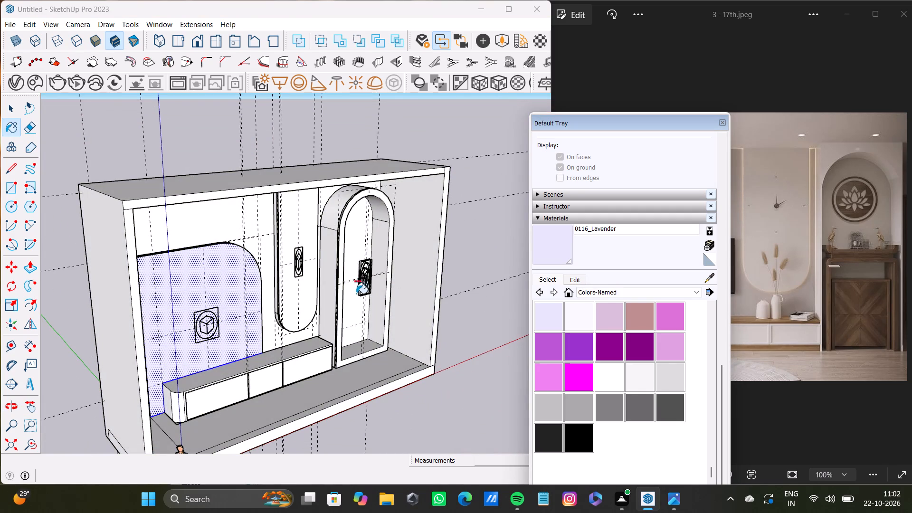
# Select the arched niche's front, outer side, inner side, back and bottom faces, paint them with 0116_Lavender, and clear the selection.
pyautogui.moveTo(344, 291); pyautogui.dragTo(329, 304, button='middle')
pyautogui.press('space')
pyautogui.click(287, 144)
pyautogui.scroll(6, 328, 215)
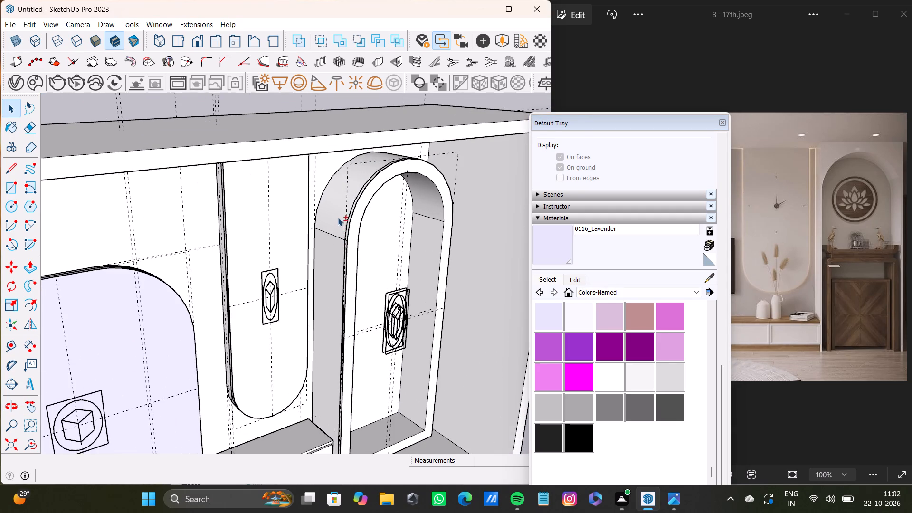
pyautogui.keyDown('shift'); pyautogui.click(338, 216); pyautogui.keyUp('shift')
pyautogui.keyDown('shift'); pyautogui.click(339, 252); pyautogui.keyUp('shift')
pyautogui.keyDown('shift'); pyautogui.click(350, 256); pyautogui.keyUp('shift')
pyautogui.keyDown('shift'); pyautogui.scroll(4, 347, 266); pyautogui.keyUp('shift')
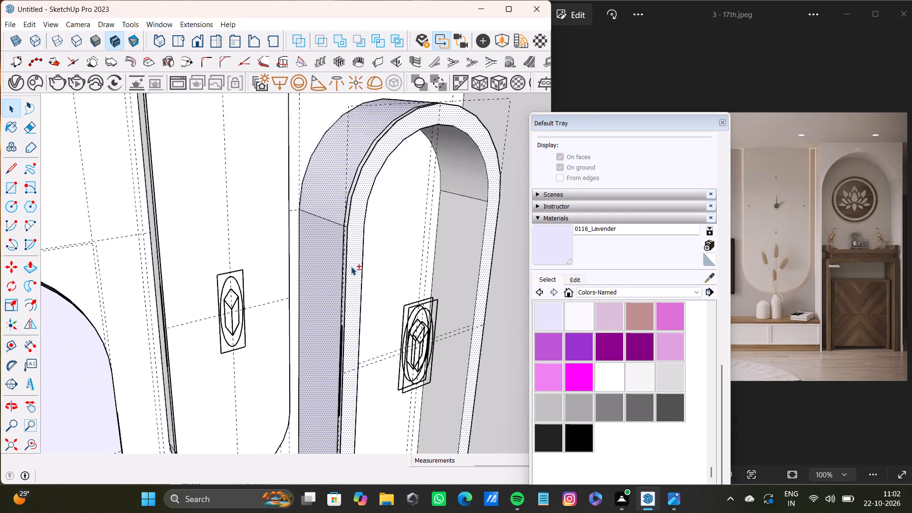
pyautogui.keyDown('shift'); pyautogui.scroll(3, 351, 266); pyautogui.keyUp('shift')
pyautogui.keyDown('shift'); pyautogui.scroll(-9, 354, 268); pyautogui.keyUp('shift')
pyautogui.keyDown('shift'); pyautogui.moveTo(361, 272); pyautogui.dragTo(293, 276, button='middle'); pyautogui.keyUp('shift')
pyautogui.keyDown('shift'); pyautogui.scroll(3, 330, 252); pyautogui.keyUp('shift')
pyautogui.keyDown('shift'); pyautogui.click(359, 260); pyautogui.keyUp('shift')
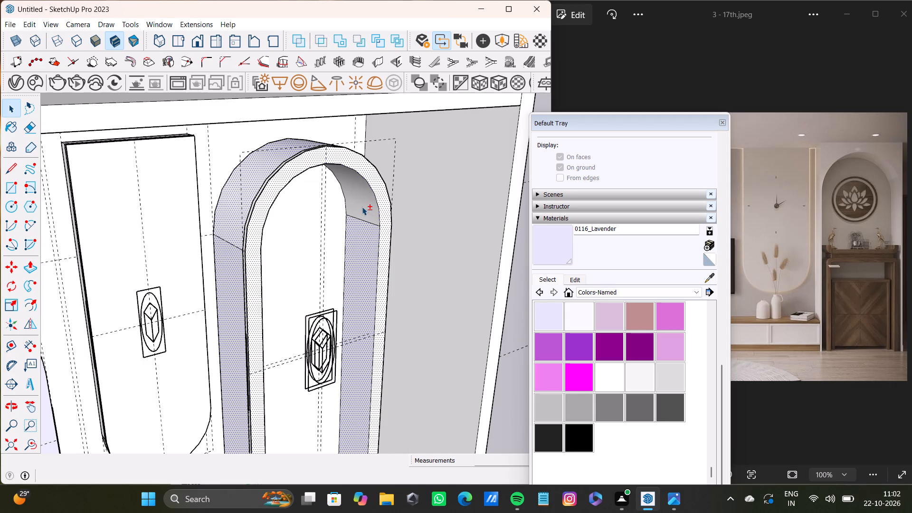
pyautogui.keyDown('shift'); pyautogui.click(361, 206); pyautogui.keyUp('shift')
pyautogui.keyDown('shift'); pyautogui.click(295, 227); pyautogui.keyUp('shift')
pyautogui.keyDown('shift'); pyautogui.scroll(-3, 295, 239); pyautogui.keyUp('shift')
pyautogui.moveTo(314, 263); pyautogui.dragTo(199, 299, button='middle')
pyautogui.keyDown('shift'); pyautogui.moveTo(290, 320); pyautogui.dragTo(98, 309, button='middle'); pyautogui.keyUp('shift')
pyautogui.keyDown('shift'); pyautogui.scroll(3, 210, 273); pyautogui.keyUp('shift')
pyautogui.keyDown('shift'); pyautogui.click(208, 258); pyautogui.keyUp('shift')
pyautogui.keyDown('shift'); pyautogui.moveTo(227, 336); pyautogui.dragTo(254, 211, button='middle'); pyautogui.keyUp('shift')
pyautogui.keyDown('shift'); pyautogui.click(254, 304); pyautogui.keyUp('shift')
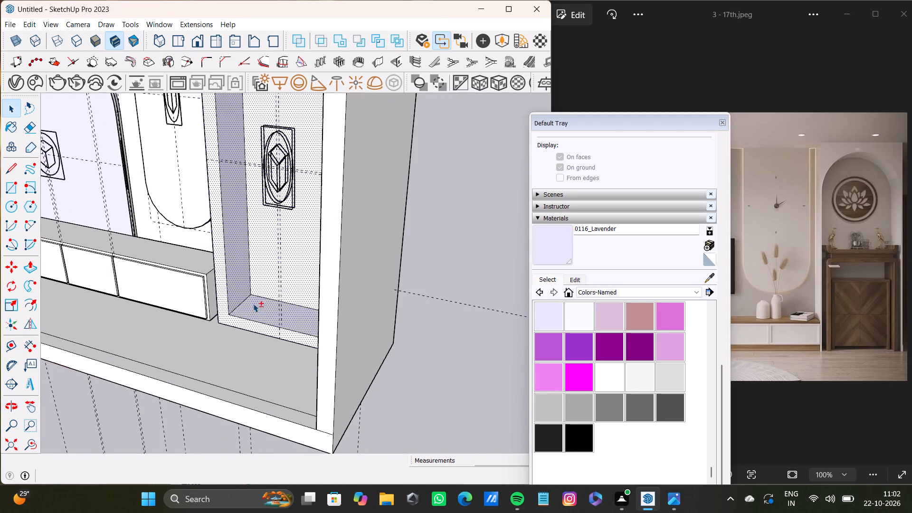
pyautogui.keyDown('shift'); pyautogui.click(551, 241); pyautogui.keyUp('shift')
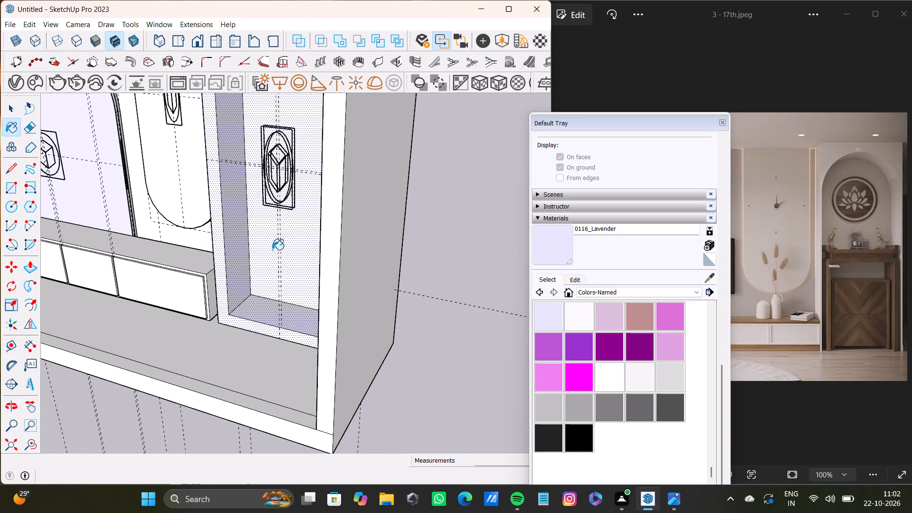
pyautogui.keyDown('shift'); pyautogui.click(272, 250); pyautogui.keyUp('shift')
pyautogui.moveTo(271, 250); pyautogui.dragTo(378, 250, button='middle')
pyautogui.scroll(-7, 303, 259)
pyautogui.press('space')
pyautogui.moveTo(290, 260); pyautogui.dragTo(352, 252, button='middle')
pyautogui.press('space')
pyautogui.click(442, 133)
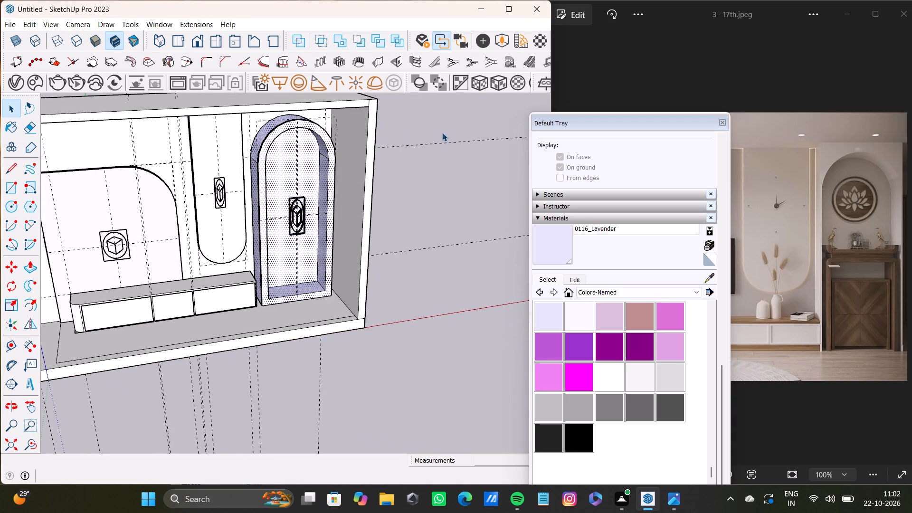
# Select the tall round-bottomed panel's front face and narrow edge strips and paint them with Formica Laminate Light from Synthetic Surfaces.
pyautogui.scroll(6, 209, 153)
pyautogui.keyDown('shift'); pyautogui.moveTo(220, 198); pyautogui.dragTo(319, 213, button='middle'); pyautogui.keyUp('shift')
pyautogui.scroll(3, 250, 188)
pyautogui.click(313, 186)
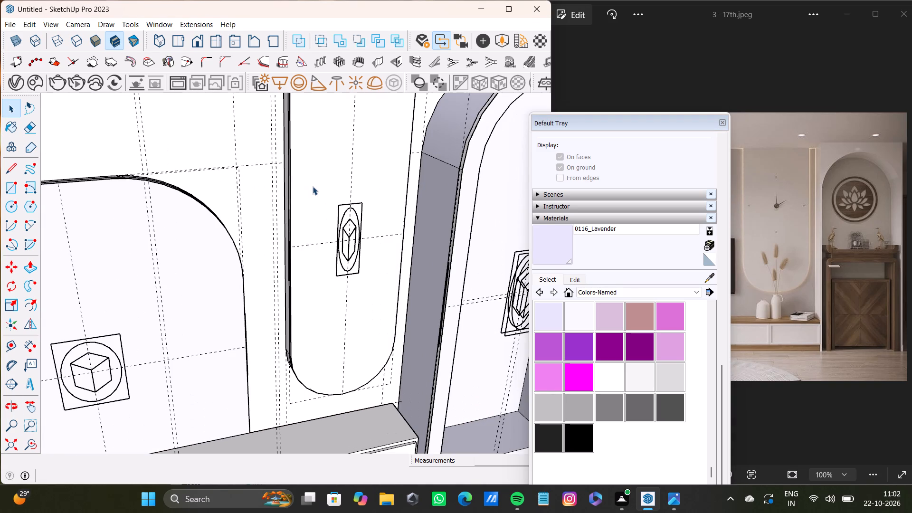
pyautogui.moveTo(303, 203); pyautogui.dragTo(400, 222, button='middle')
pyautogui.keyDown('shift'); pyautogui.scroll(7, 322, 212); pyautogui.keyUp('shift')
pyautogui.keyDown('shift'); pyautogui.click(285, 196); pyautogui.keyUp('shift')
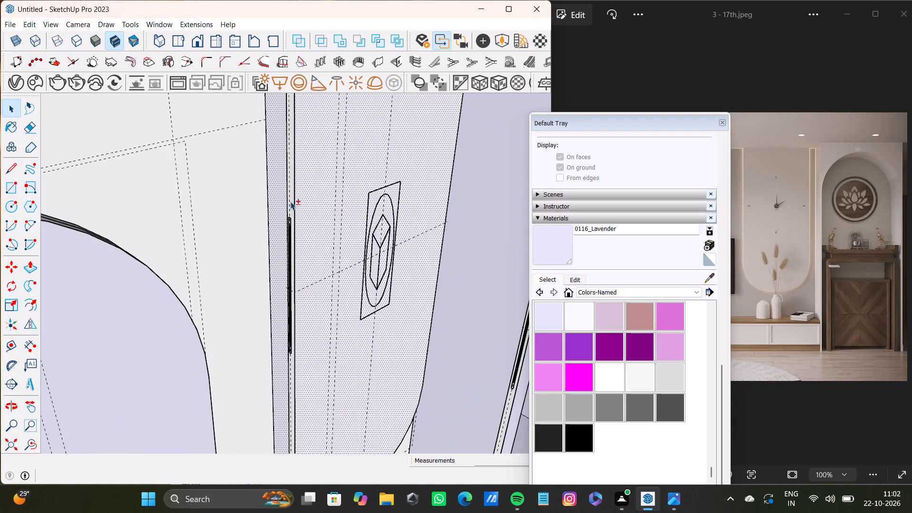
pyautogui.keyDown('shift'); pyautogui.click(290, 201); pyautogui.keyUp('shift')
pyautogui.keyDown('shift'); pyautogui.scroll(-3, 296, 220); pyautogui.keyUp('shift')
pyautogui.keyDown('shift'); pyautogui.moveTo(304, 235); pyautogui.dragTo(291, 169, button='middle'); pyautogui.keyUp('shift')
pyautogui.keyDown('shift'); pyautogui.scroll(-4, 304, 252); pyautogui.keyUp('shift')
pyautogui.keyDown('shift'); pyautogui.moveTo(338, 293); pyautogui.dragTo(313, 160, button='middle'); pyautogui.keyUp('shift')
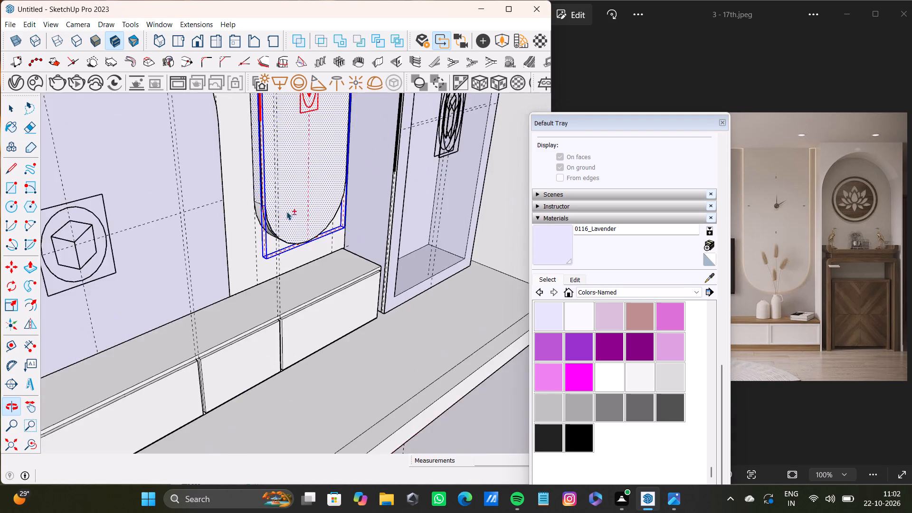
pyautogui.keyDown('shift'); pyautogui.scroll(11, 286, 211); pyautogui.keyUp('shift')
pyautogui.keyDown('shift'); pyautogui.click(255, 231); pyautogui.keyUp('shift')
pyautogui.keyDown('shift'); pyautogui.scroll(-5, 256, 232); pyautogui.keyUp('shift')
pyautogui.moveTo(373, 256); pyautogui.dragTo(357, 261, button='middle')
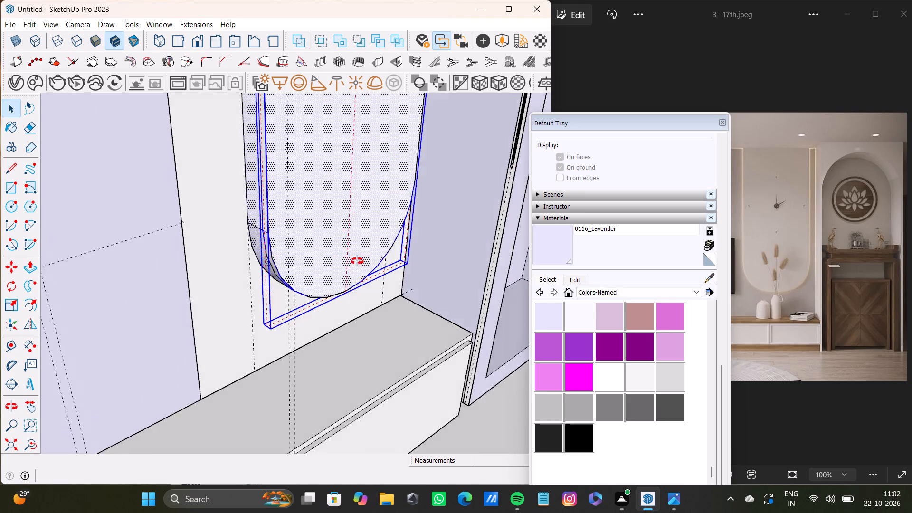
pyautogui.moveTo(357, 261); pyautogui.dragTo(129, 163, button='middle')
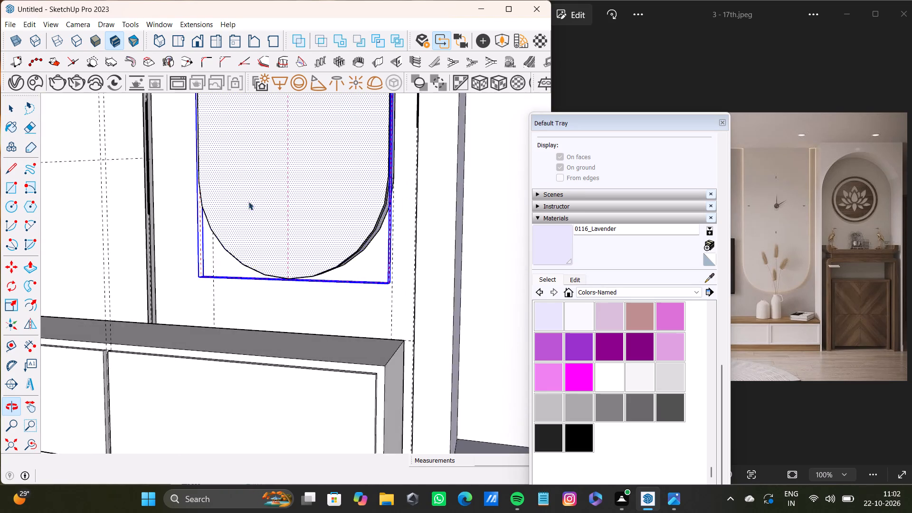
pyautogui.scroll(7, 271, 206)
pyautogui.moveTo(377, 235); pyautogui.dragTo(404, 263, button='middle')
pyautogui.scroll(-2, 416, 262)
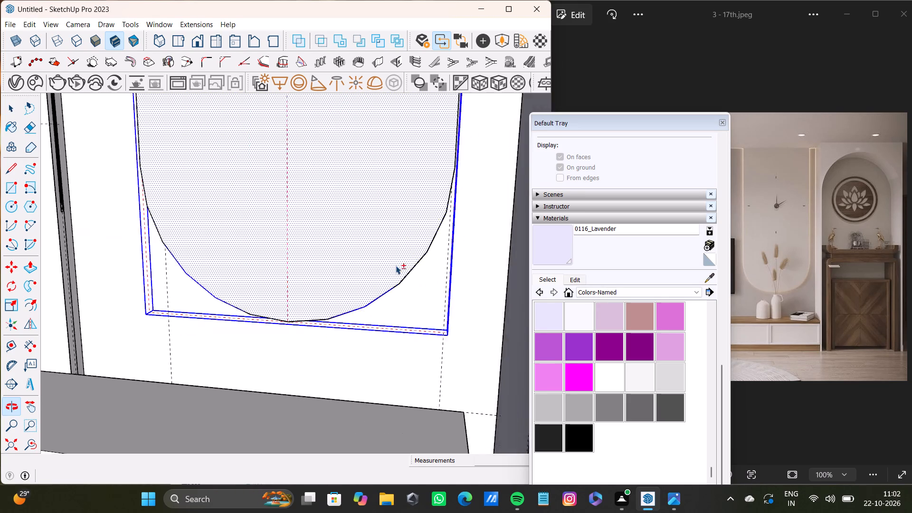
pyautogui.scroll(-7, 396, 266)
pyautogui.keyDown('shift'); pyautogui.moveTo(360, 259); pyautogui.dragTo(452, 219, button='middle'); pyautogui.keyUp('shift')
pyautogui.keyDown('shift'); pyautogui.click(592, 293); pyautogui.keyUp('shift')
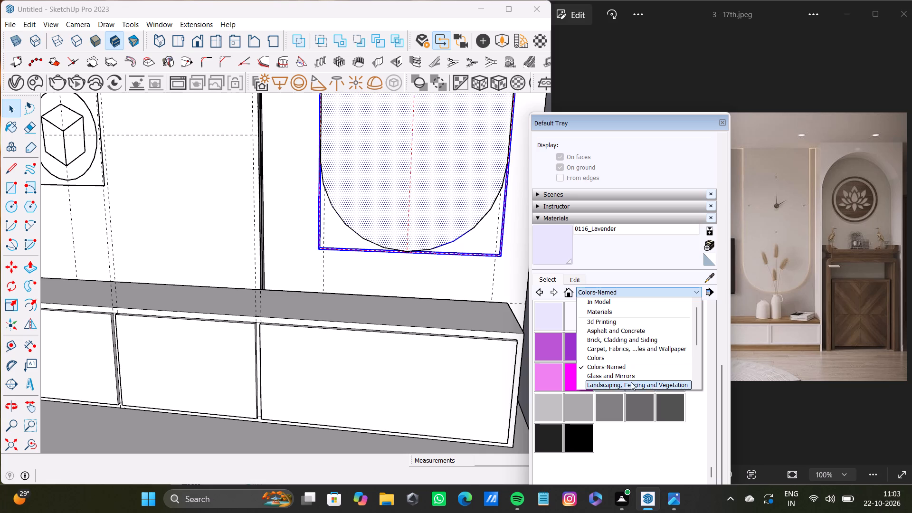
pyautogui.keyDown('shift'); pyautogui.scroll(-3, 615, 368); pyautogui.keyUp('shift')
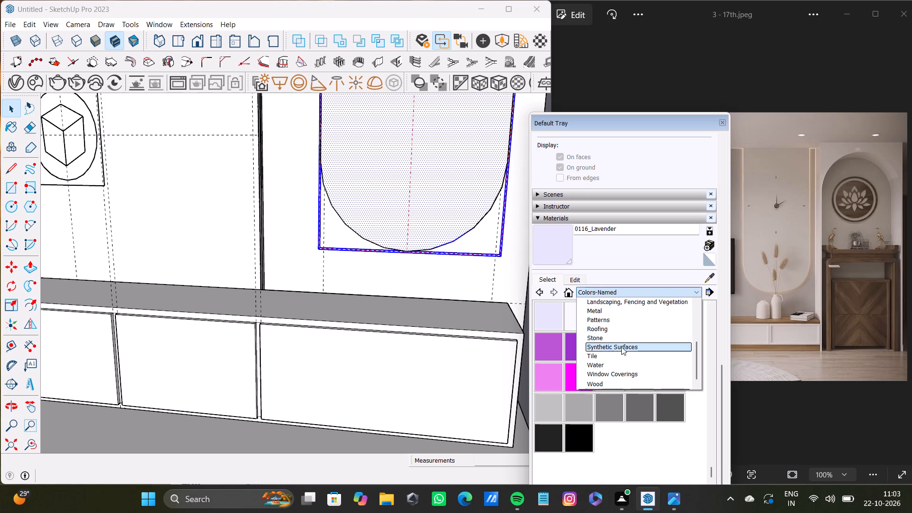
pyautogui.scroll(-1, 621, 348)
pyautogui.scroll(1, 614, 360)
pyautogui.click(618, 372)
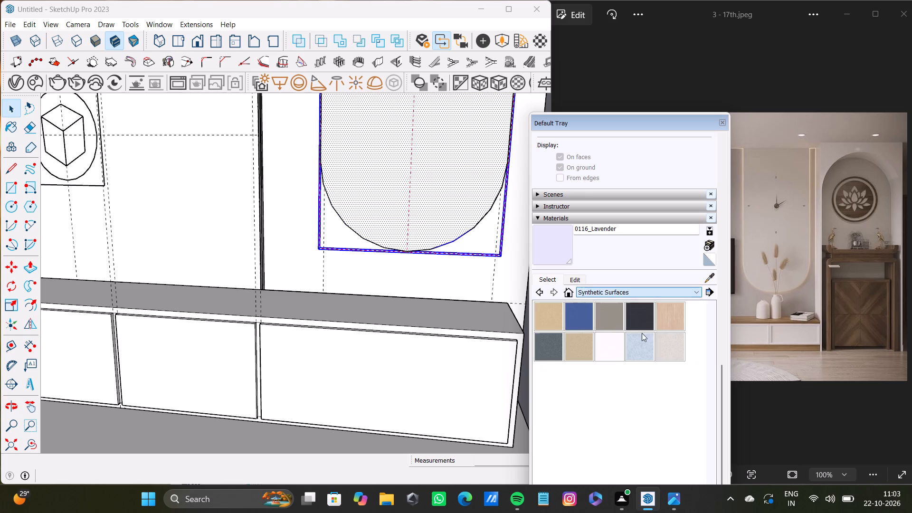
pyautogui.click(664, 316)
pyautogui.click(423, 208)
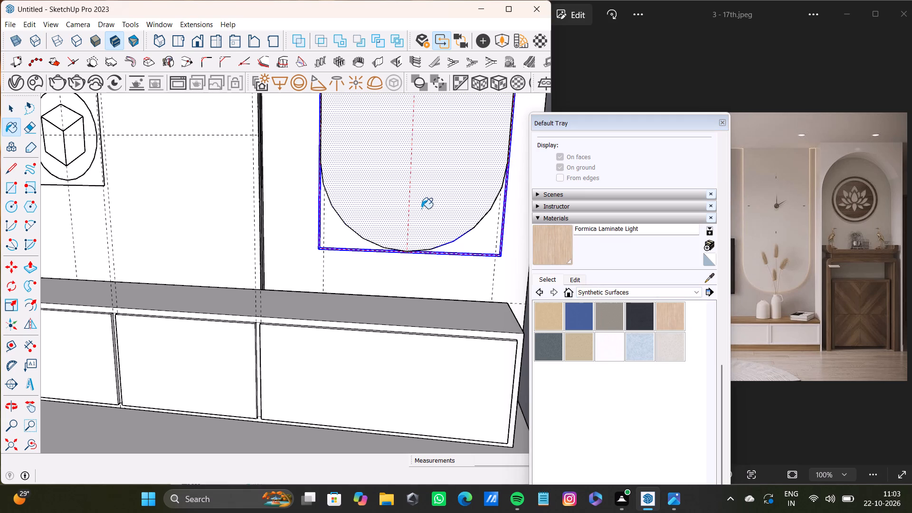
pyautogui.press('space')
# Open the TV unit for editing, paint its top, rounded end and front frame faces with Formica Laminate Light, and close it.
pyautogui.scroll(-11, 469, 130)
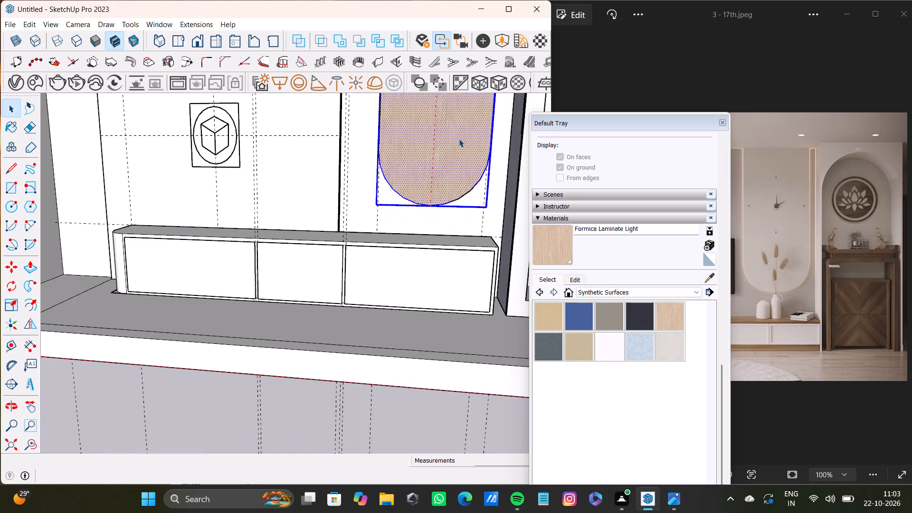
pyautogui.scroll(-2, 459, 139)
pyautogui.moveTo(458, 143); pyautogui.dragTo(439, 244, button='middle')
pyautogui.press('space')
pyautogui.scroll(4, 473, 228)
pyautogui.moveTo(370, 198); pyautogui.dragTo(475, 184, button='middle')
pyautogui.scroll(5, 192, 156)
pyautogui.press('space')
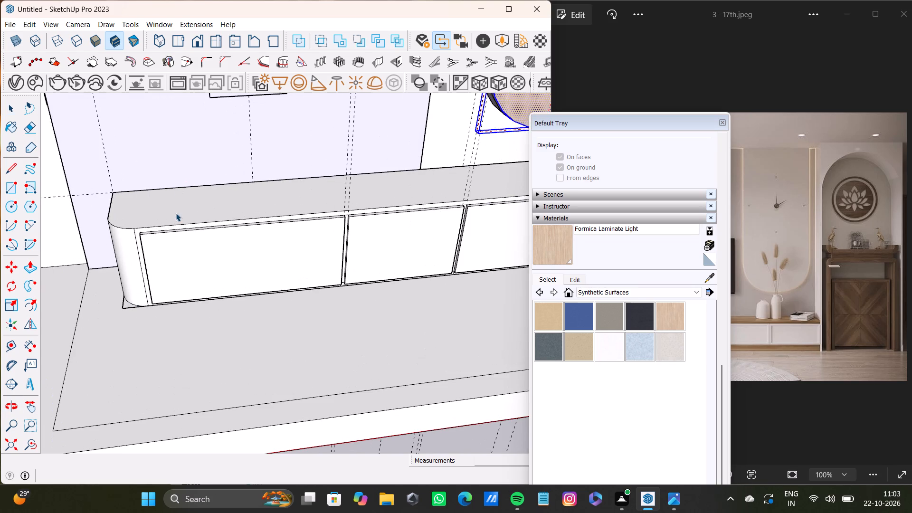
pyautogui.click(176, 213)
pyautogui.doubleClick(158, 217)
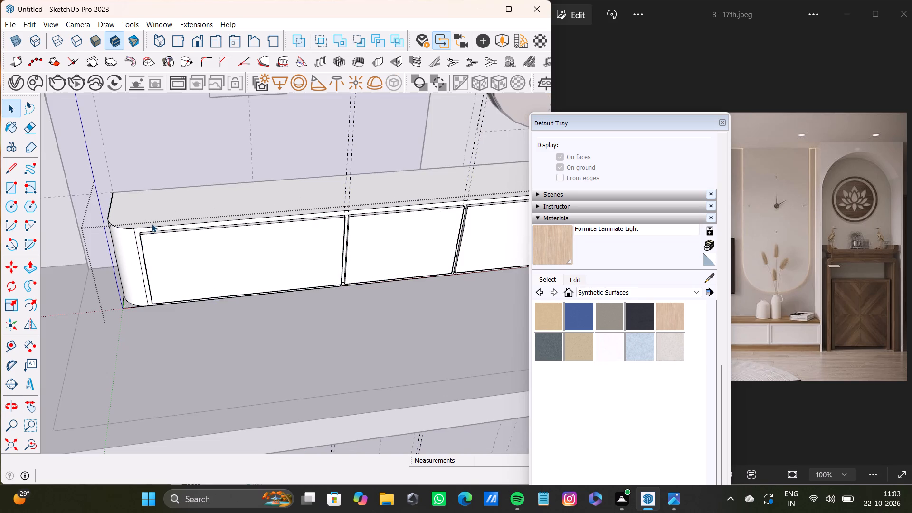
pyautogui.click(152, 224)
pyautogui.keyDown('shift'); pyautogui.doubleClick(120, 244); pyautogui.keyUp('shift')
pyautogui.keyDown('shift'); pyautogui.scroll(7, 137, 245); pyautogui.keyUp('shift')
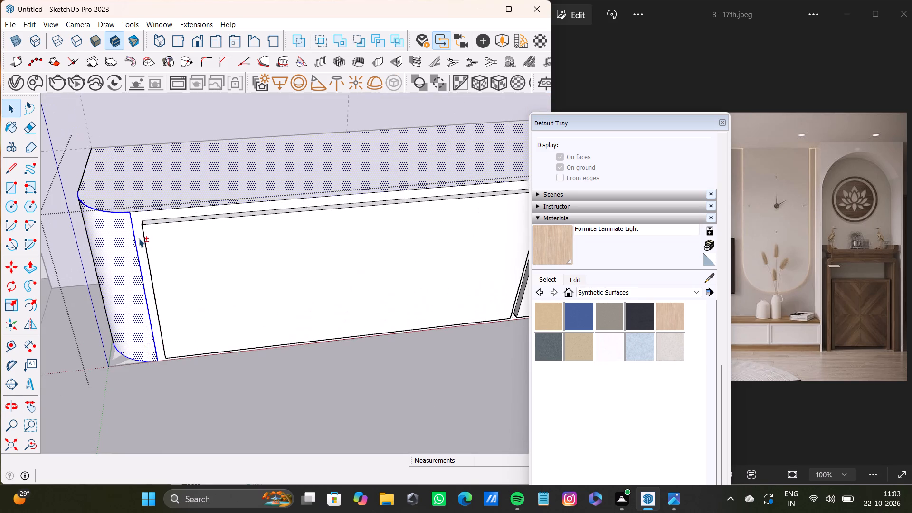
pyautogui.keyDown('shift'); pyautogui.doubleClick(139, 237); pyautogui.keyUp('shift')
pyautogui.keyDown('shift'); pyautogui.scroll(-9, 174, 239); pyautogui.keyUp('shift')
pyautogui.keyDown('shift'); pyautogui.moveTo(314, 286); pyautogui.dragTo(155, 273, button='middle'); pyautogui.keyUp('shift')
pyautogui.keyDown('shift'); pyautogui.scroll(4, 266, 232); pyautogui.keyUp('shift')
pyautogui.keyDown('shift'); pyautogui.moveTo(390, 199); pyautogui.dragTo(361, 211, button='middle'); pyautogui.keyUp('shift')
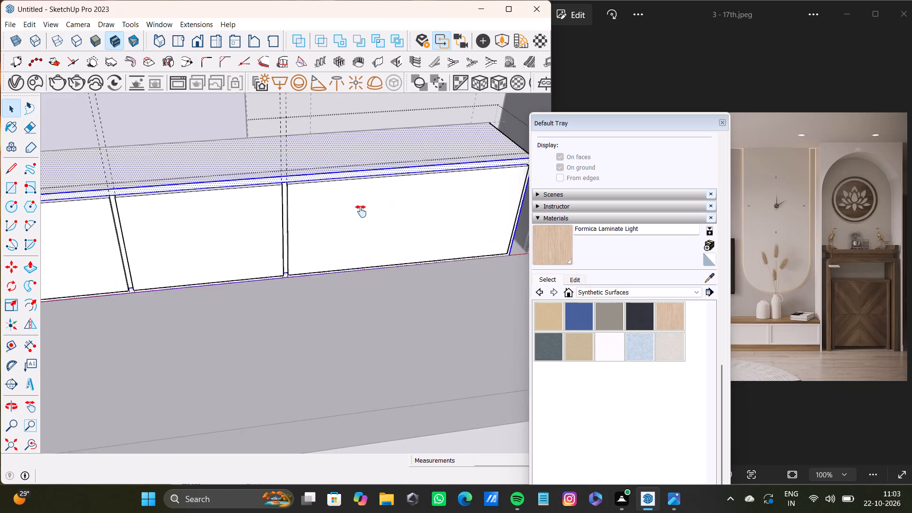
pyautogui.keyDown('shift'); pyautogui.moveTo(361, 211); pyautogui.dragTo(255, 233, button='middle'); pyautogui.keyUp('shift')
pyautogui.keyDown('shift'); pyautogui.click(560, 248); pyautogui.keyUp('shift')
pyautogui.keyDown('shift'); pyautogui.click(321, 170); pyautogui.keyUp('shift')
pyautogui.keyDown('shift'); pyautogui.scroll(-8, 322, 180); pyautogui.keyUp('shift')
pyautogui.moveTo(318, 192); pyautogui.dragTo(261, 196, button='middle')
pyautogui.scroll(-7, 273, 191)
pyautogui.moveTo(283, 201); pyautogui.dragTo(235, 207, button='middle')
pyautogui.press('space')
pyautogui.click(452, 188)
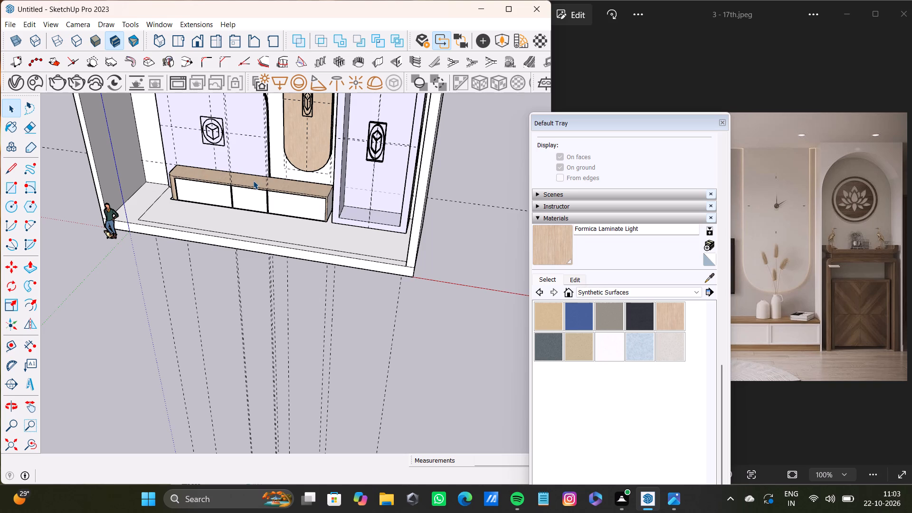
# Sample Formica Laminate Light from the TV unit and apply it to the whole unit, including the drawer fronts.
pyautogui.press('space')
pyautogui.scroll(8, 351, 235)
pyautogui.scroll(13, 367, 157)
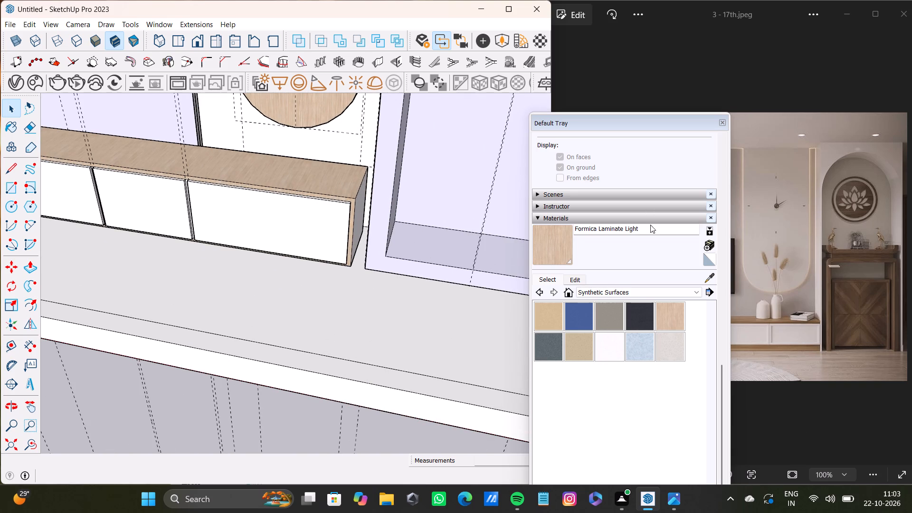
pyautogui.click(709, 279)
pyautogui.click(358, 185)
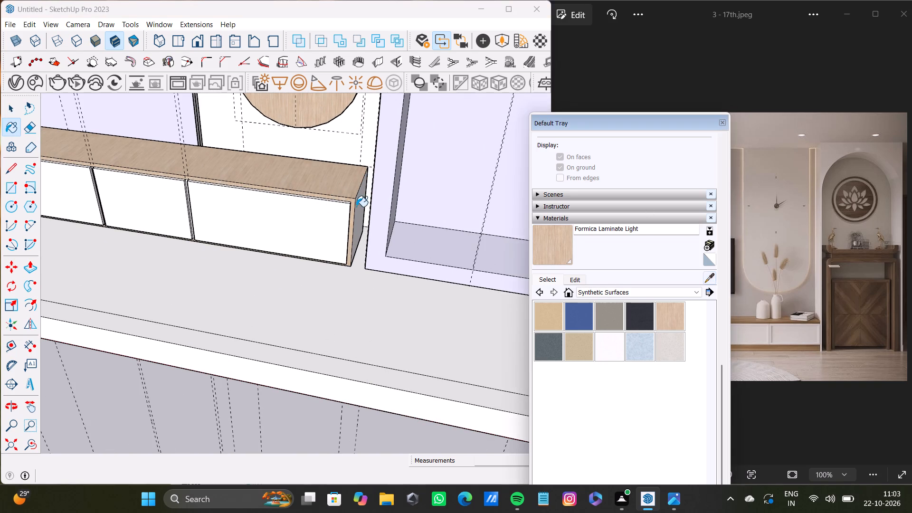
pyautogui.click(356, 207)
# Examine the painted TV unit, panels and arched niche from a distance and close up from the front.
pyautogui.scroll(-8, 237, 256)
pyautogui.moveTo(231, 262); pyautogui.dragTo(325, 249, button='middle')
pyautogui.scroll(-4, 240, 269)
pyautogui.keyDown('shift'); pyautogui.moveTo(221, 273); pyautogui.dragTo(218, 285, button='middle'); pyautogui.keyUp('shift')
pyautogui.scroll(-7, 212, 288)
pyautogui.moveTo(217, 290); pyautogui.dragTo(241, 184, button='middle')
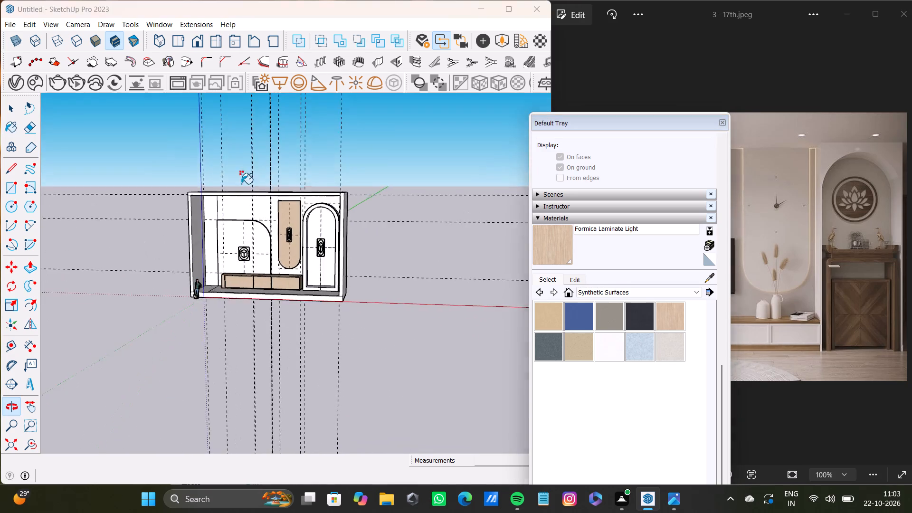
pyautogui.scroll(4, 192, 275)
pyautogui.moveTo(221, 284); pyautogui.dragTo(314, 269, button='middle')
pyautogui.scroll(8, 301, 273)
pyautogui.moveTo(278, 283); pyautogui.dragTo(214, 277, button='middle')
pyautogui.scroll(-3, 216, 271)
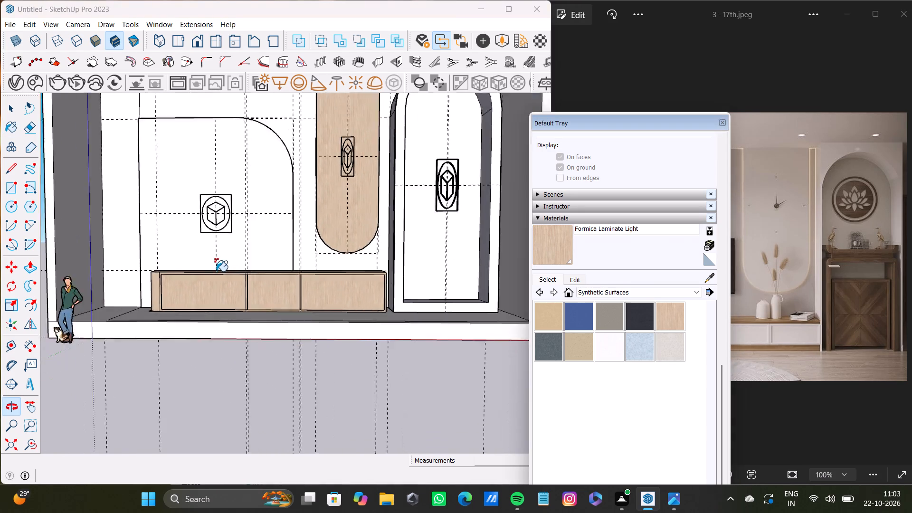
pyautogui.keyDown('shift'); pyautogui.moveTo(218, 271); pyautogui.dragTo(199, 390, button='middle'); pyautogui.keyUp('shift')
# Open the room shell, select its inner walls, floor and ceiling faces, and paint them with 0132_LightGray from Colors-Named.
pyautogui.press('space')
pyautogui.click(139, 259)
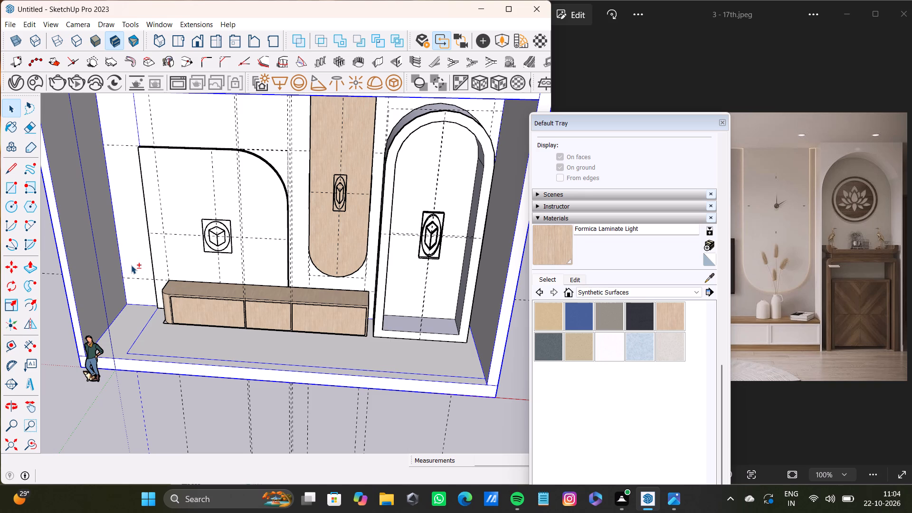
pyautogui.keyDown('shift'); pyautogui.doubleClick(131, 265); pyautogui.keyUp('shift')
pyautogui.keyDown('shift'); pyautogui.click(133, 275); pyautogui.keyUp('shift')
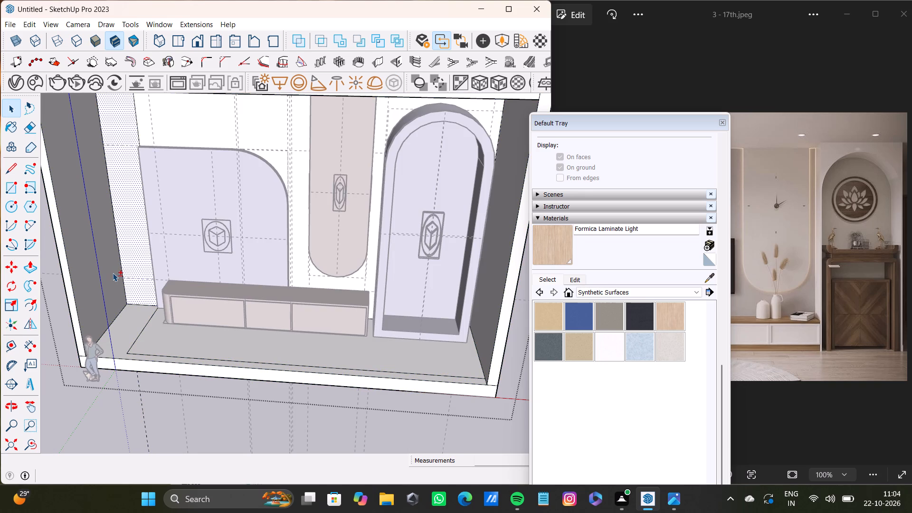
pyautogui.keyDown('shift'); pyautogui.doubleClick(75, 268); pyautogui.keyUp('shift')
pyautogui.keyDown('shift'); pyautogui.doubleClick(127, 320); pyautogui.keyUp('shift')
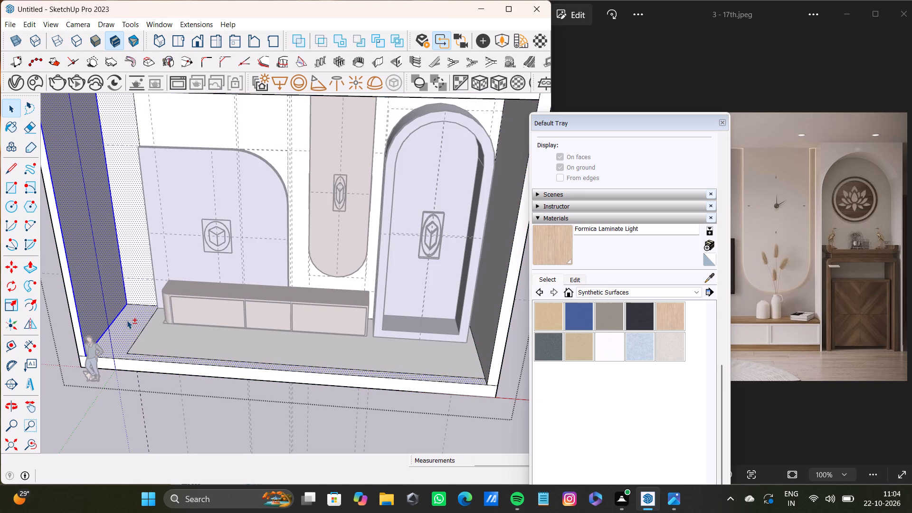
pyautogui.keyDown('shift'); pyautogui.doubleClick(163, 339); pyautogui.keyUp('shift')
pyautogui.keyDown('shift'); pyautogui.scroll(-4, 172, 343); pyautogui.keyUp('shift')
pyautogui.keyDown('shift'); pyautogui.moveTo(173, 345); pyautogui.dragTo(327, 245, button='middle'); pyautogui.keyUp('shift')
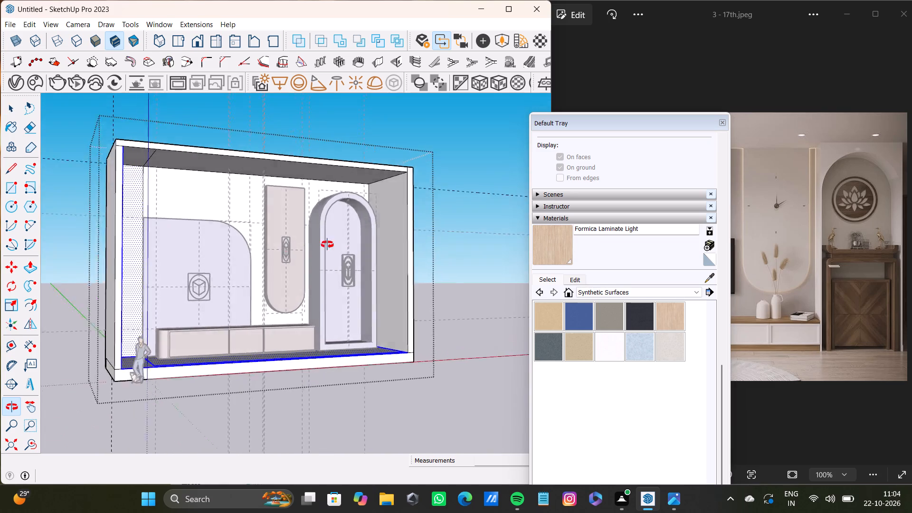
pyautogui.keyDown('shift'); pyautogui.moveTo(327, 245); pyautogui.dragTo(350, 247, button='middle'); pyautogui.keyUp('shift')
pyautogui.keyDown('shift'); pyautogui.click(387, 266); pyautogui.keyUp('shift')
pyautogui.keyDown('shift'); pyautogui.click(319, 171); pyautogui.keyUp('shift')
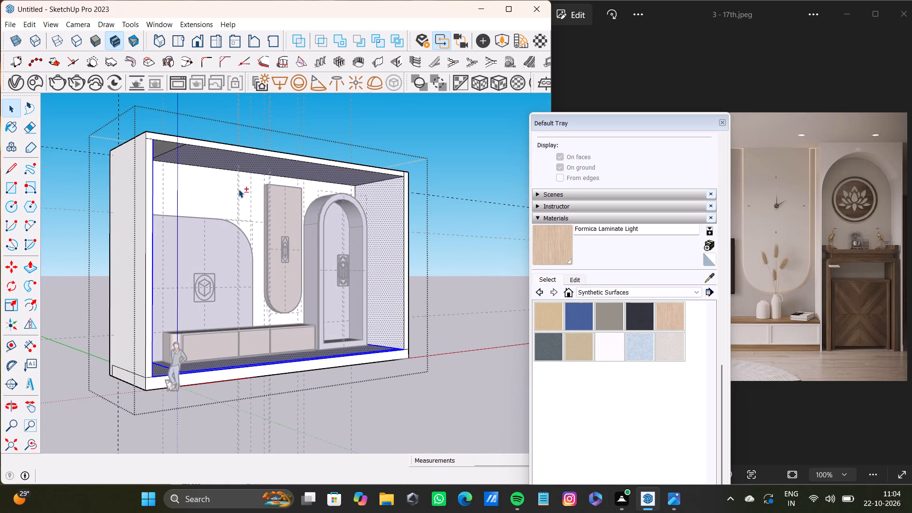
pyautogui.keyDown('shift'); pyautogui.click(211, 194); pyautogui.keyUp('shift')
pyautogui.keyDown('shift'); pyautogui.click(598, 293); pyautogui.keyUp('shift')
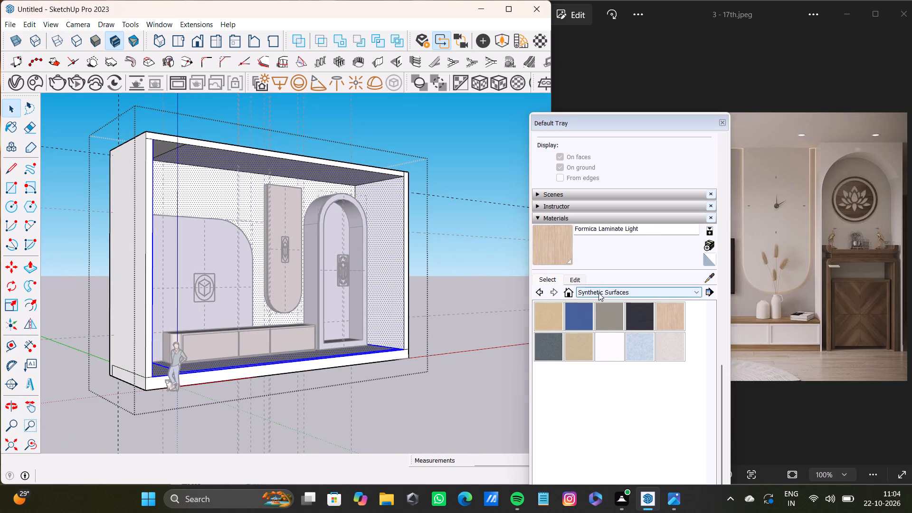
pyautogui.keyDown('shift'); pyautogui.scroll(-3, 620, 353); pyautogui.keyUp('shift')
pyautogui.keyDown('shift'); pyautogui.scroll(2, 608, 370); pyautogui.keyUp('shift')
pyautogui.keyDown('shift'); pyautogui.scroll(-3, 608, 370); pyautogui.keyUp('shift')
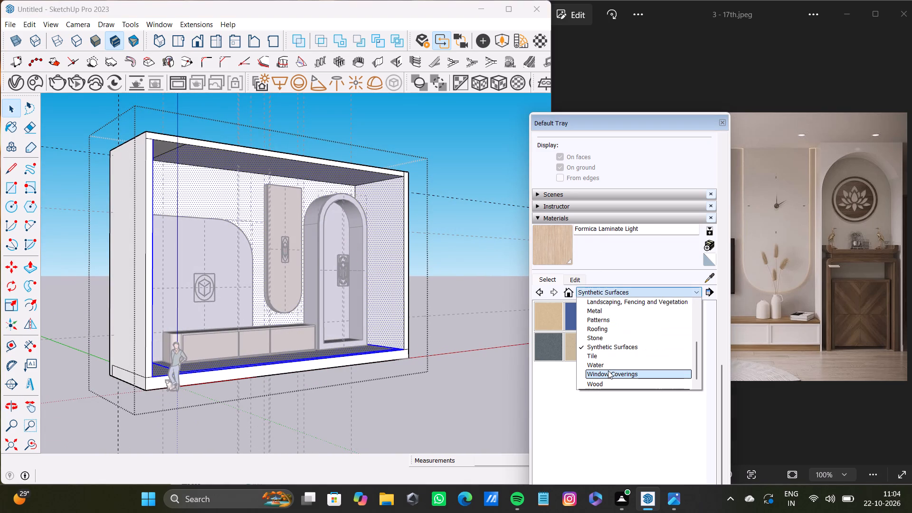
pyautogui.keyDown('shift'); pyautogui.scroll(-4, 608, 370); pyautogui.keyUp('shift')
pyautogui.keyDown('shift'); pyautogui.scroll(3, 601, 376); pyautogui.keyUp('shift')
pyautogui.keyDown('shift'); pyautogui.click(610, 367); pyautogui.keyUp('shift')
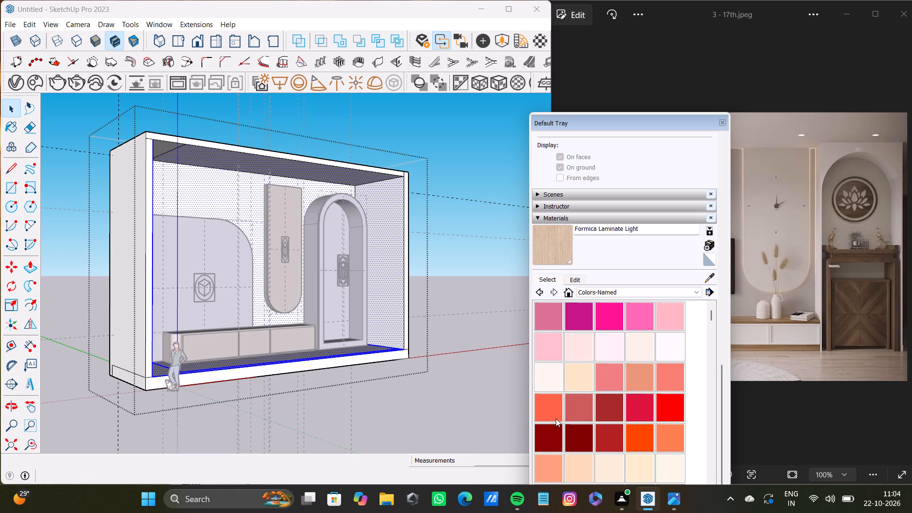
pyautogui.scroll(-11, 600, 377)
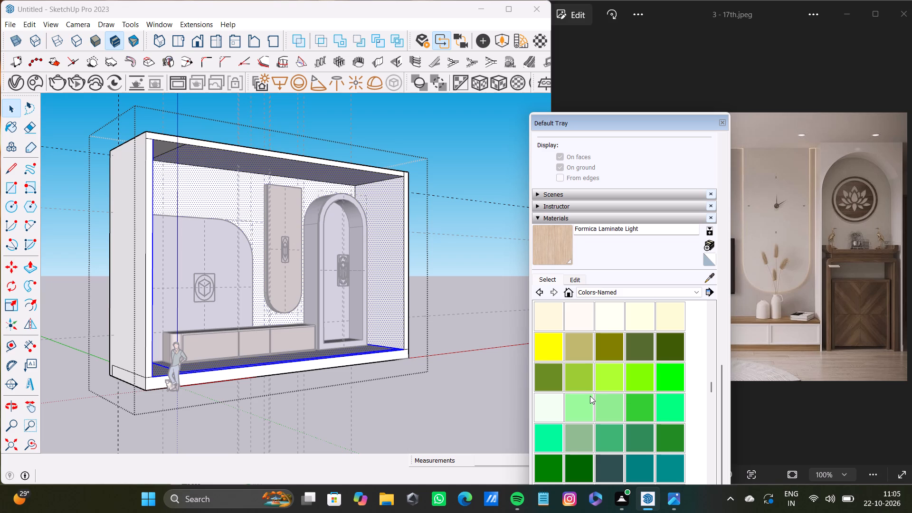
pyautogui.scroll(-7, 612, 422)
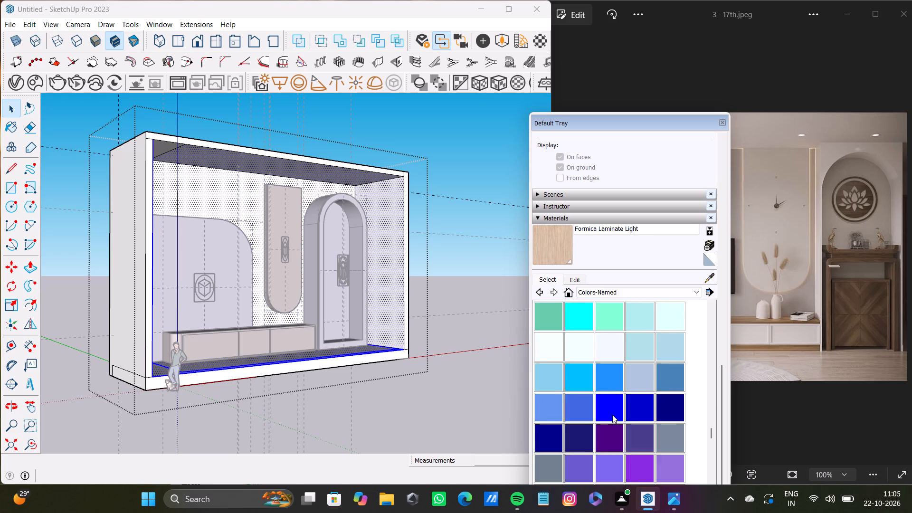
pyautogui.scroll(-8, 612, 415)
pyautogui.scroll(3, 597, 392)
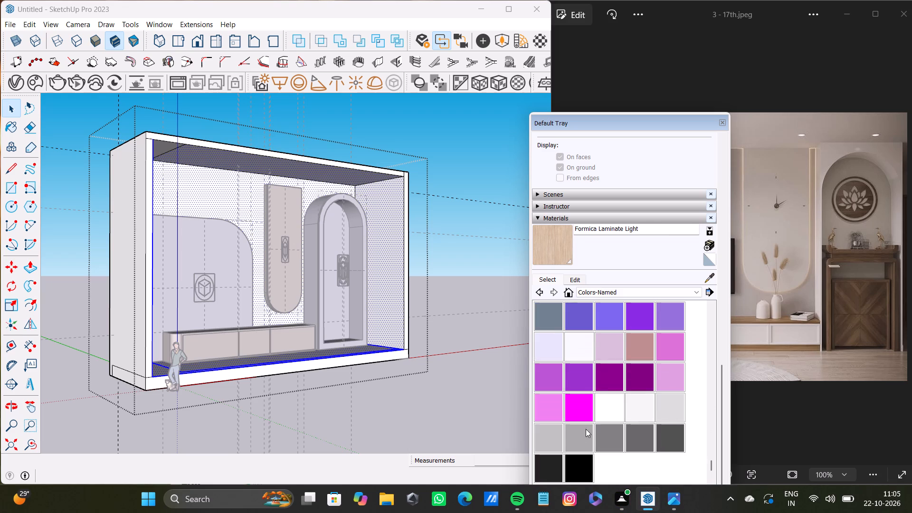
pyautogui.click(578, 436)
pyautogui.click(389, 292)
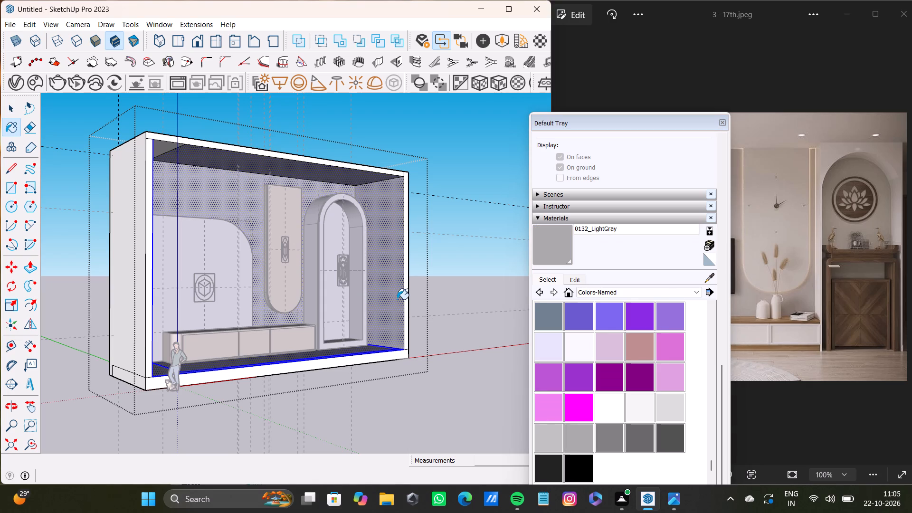
pyautogui.click(137, 250)
pyautogui.click(149, 266)
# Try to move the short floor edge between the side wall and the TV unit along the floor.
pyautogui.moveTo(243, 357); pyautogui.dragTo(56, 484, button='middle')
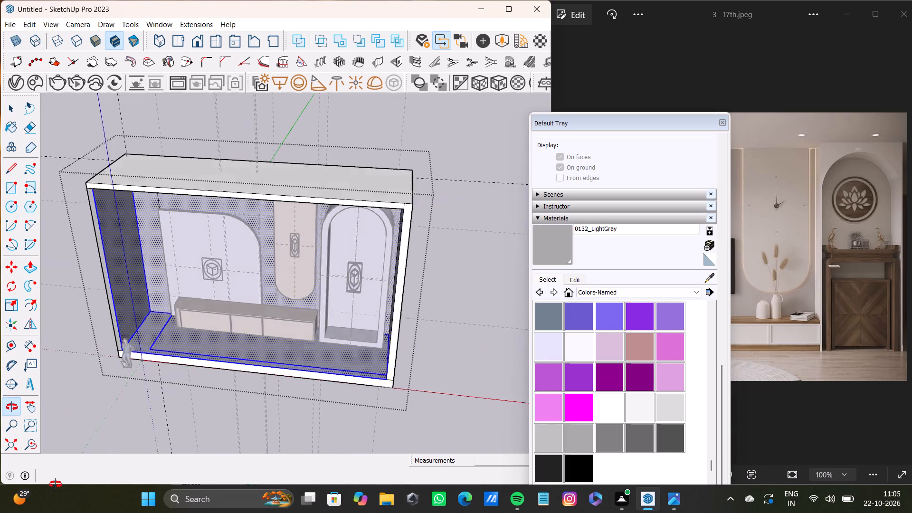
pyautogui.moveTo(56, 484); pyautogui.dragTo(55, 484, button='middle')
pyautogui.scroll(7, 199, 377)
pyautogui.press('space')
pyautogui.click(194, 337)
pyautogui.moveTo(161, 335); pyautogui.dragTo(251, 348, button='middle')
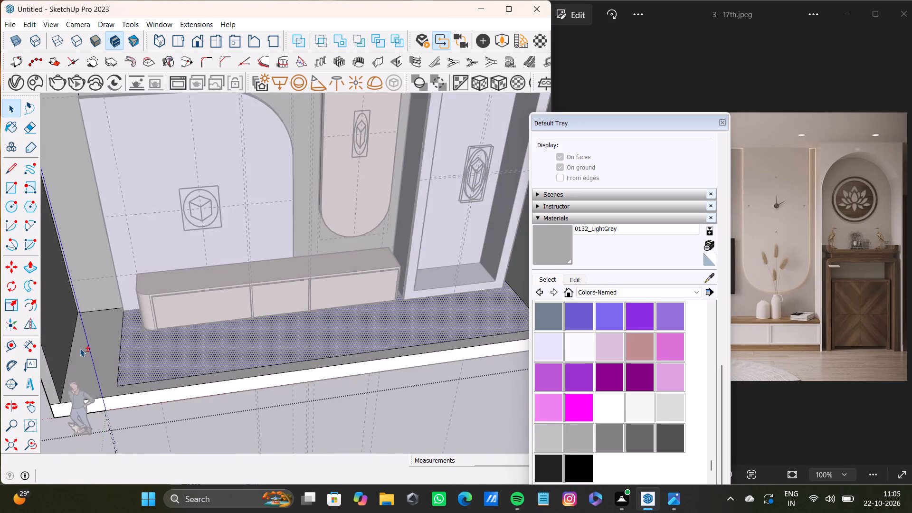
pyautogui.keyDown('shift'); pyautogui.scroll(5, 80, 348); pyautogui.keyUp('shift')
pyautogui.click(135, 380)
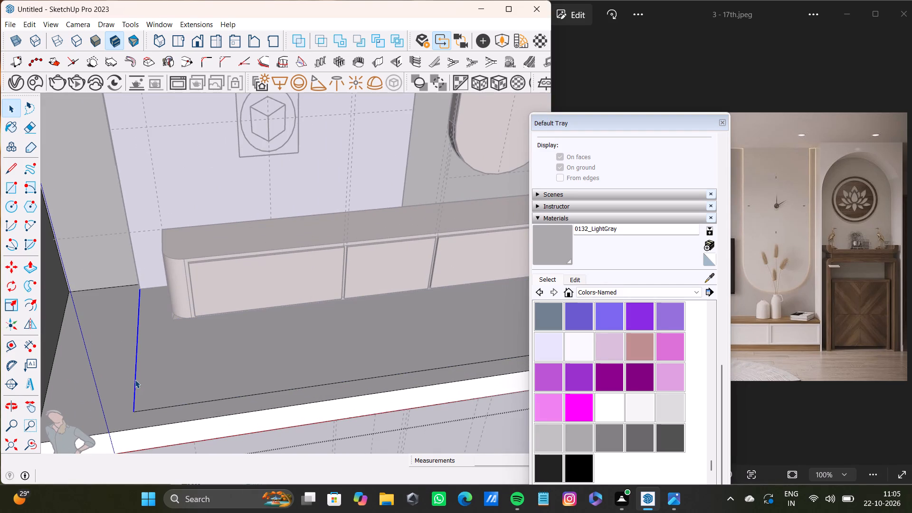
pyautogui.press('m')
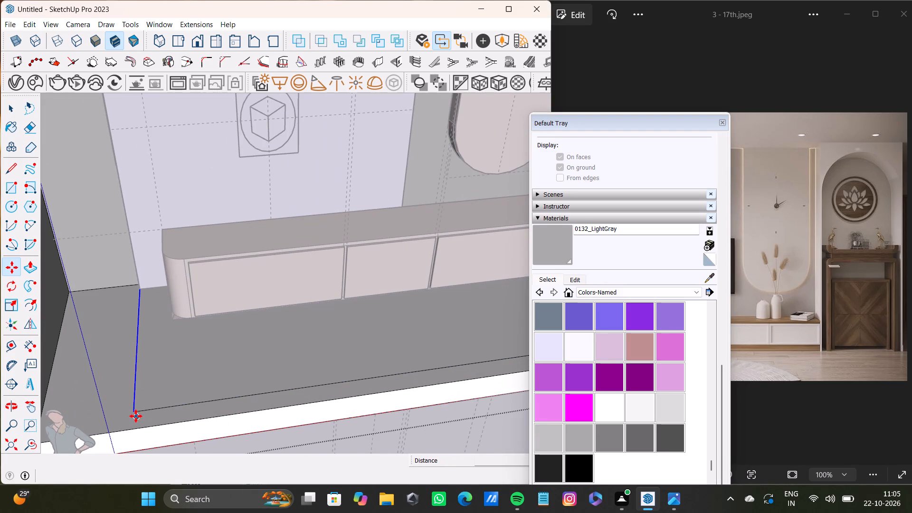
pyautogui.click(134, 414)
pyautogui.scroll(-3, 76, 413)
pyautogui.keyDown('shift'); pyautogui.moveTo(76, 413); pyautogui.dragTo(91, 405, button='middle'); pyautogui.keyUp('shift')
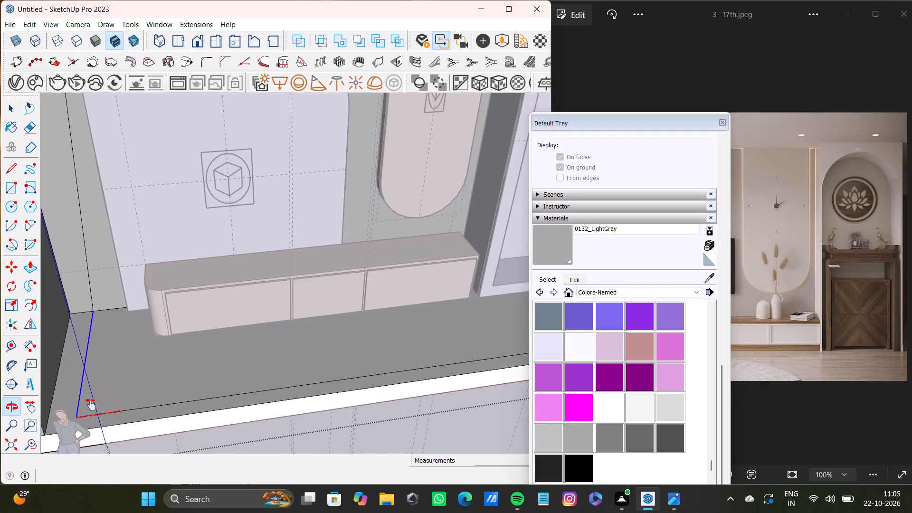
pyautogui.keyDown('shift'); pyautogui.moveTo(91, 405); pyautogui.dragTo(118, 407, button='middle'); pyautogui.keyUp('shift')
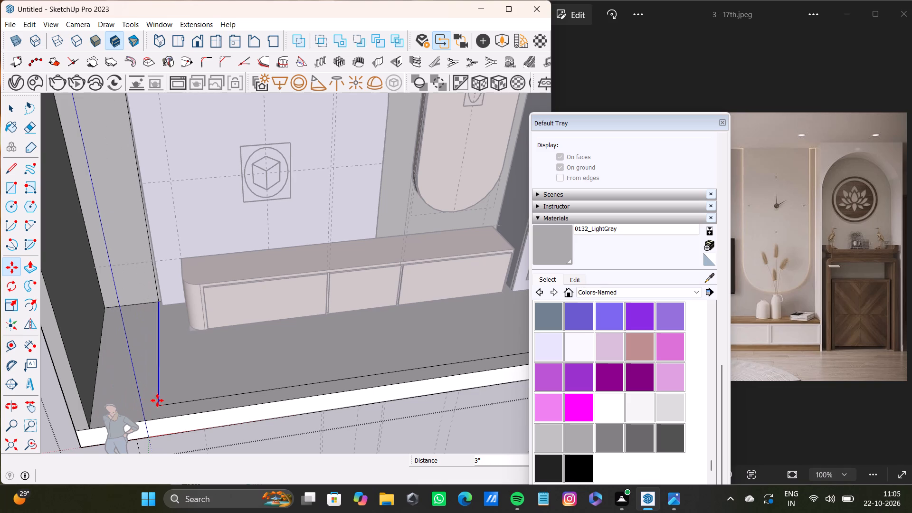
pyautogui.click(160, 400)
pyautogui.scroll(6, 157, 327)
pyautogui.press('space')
# Select the floor faces and the floor slab's front face and paint them with Field Square Tile from the Tile collection.
pyautogui.scroll(-12, 163, 320)
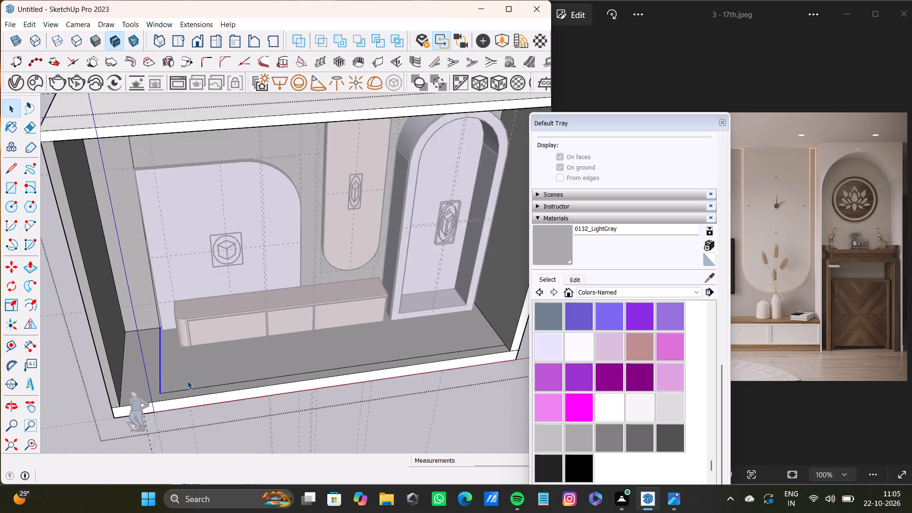
pyautogui.moveTo(187, 380); pyautogui.dragTo(116, 380, button='middle')
pyautogui.scroll(-6, 167, 358)
pyautogui.moveTo(171, 377); pyautogui.dragTo(190, 272, button='middle')
pyautogui.press('space')
pyautogui.moveTo(193, 358); pyautogui.dragTo(202, 453, button='middle')
pyautogui.keyDown('shift'); pyautogui.scroll(2, 199, 385); pyautogui.keyUp('shift')
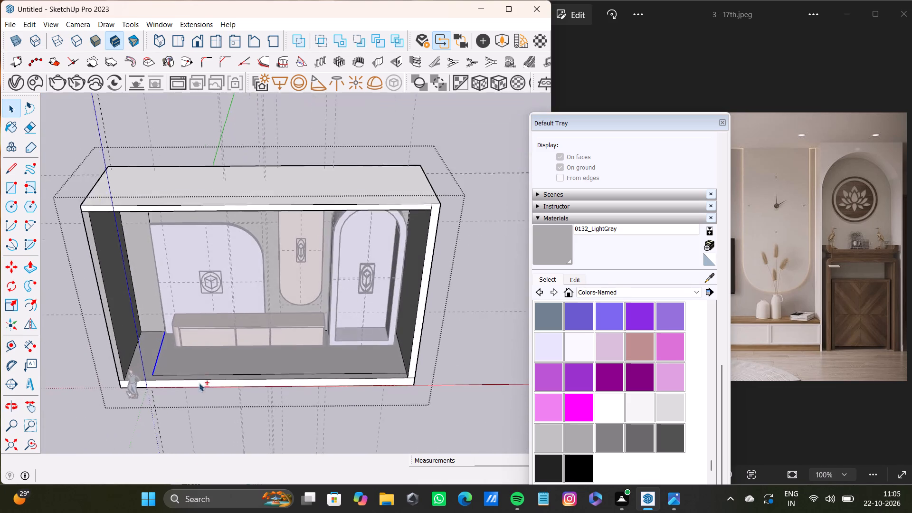
pyautogui.keyDown('shift'); pyautogui.scroll(4, 199, 383); pyautogui.keyUp('shift')
pyautogui.keyDown('shift'); pyautogui.click(194, 362); pyautogui.keyUp('shift')
pyautogui.keyDown('shift'); pyautogui.scroll(-4, 187, 366); pyautogui.keyUp('shift')
pyautogui.keyDown('shift'); pyautogui.click(132, 356); pyautogui.keyUp('shift')
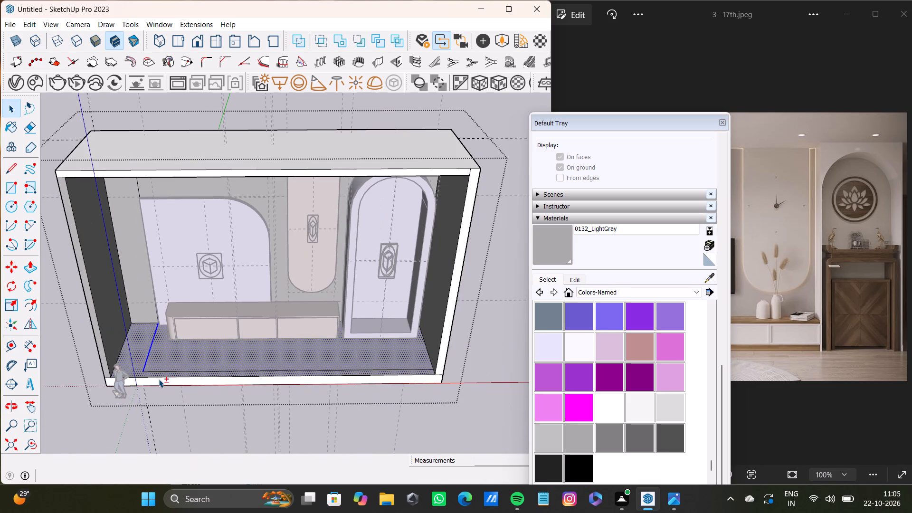
pyautogui.keyDown('shift'); pyautogui.scroll(6, 159, 382); pyautogui.keyUp('shift')
pyautogui.keyDown('shift'); pyautogui.click(159, 382); pyautogui.keyUp('shift')
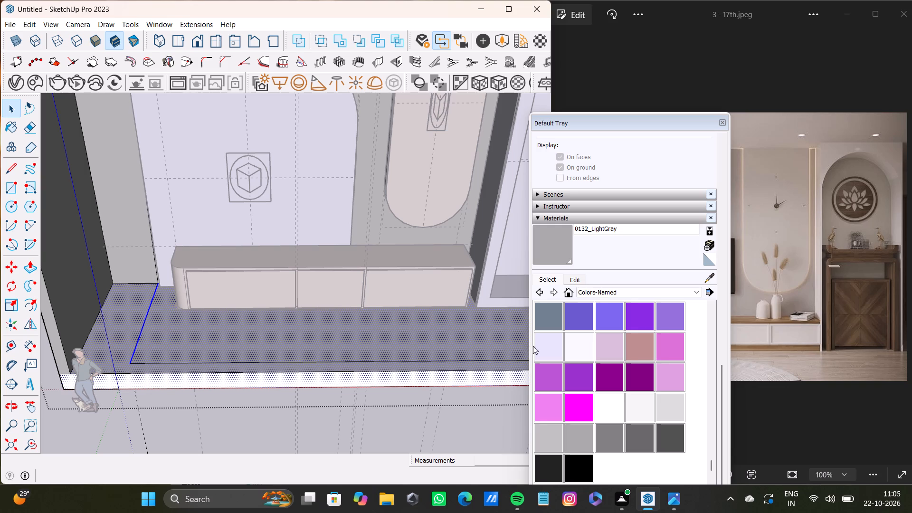
pyautogui.click(605, 291)
pyautogui.scroll(-2, 601, 380)
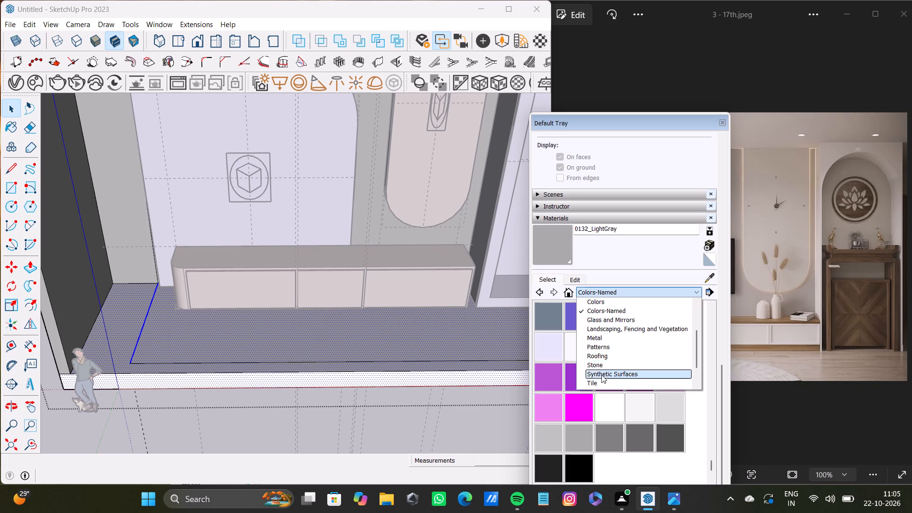
pyautogui.click(597, 388)
pyautogui.click(597, 292)
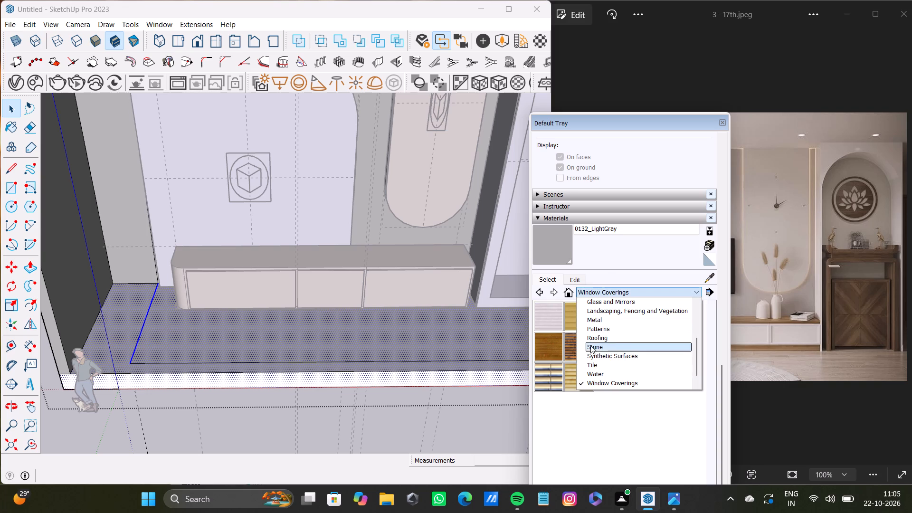
pyautogui.click(591, 362)
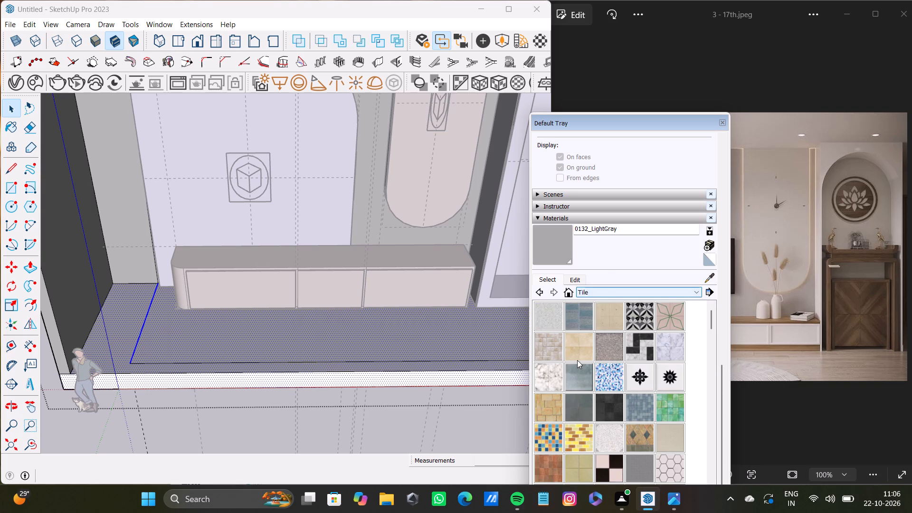
pyautogui.click(579, 347)
pyautogui.click(317, 344)
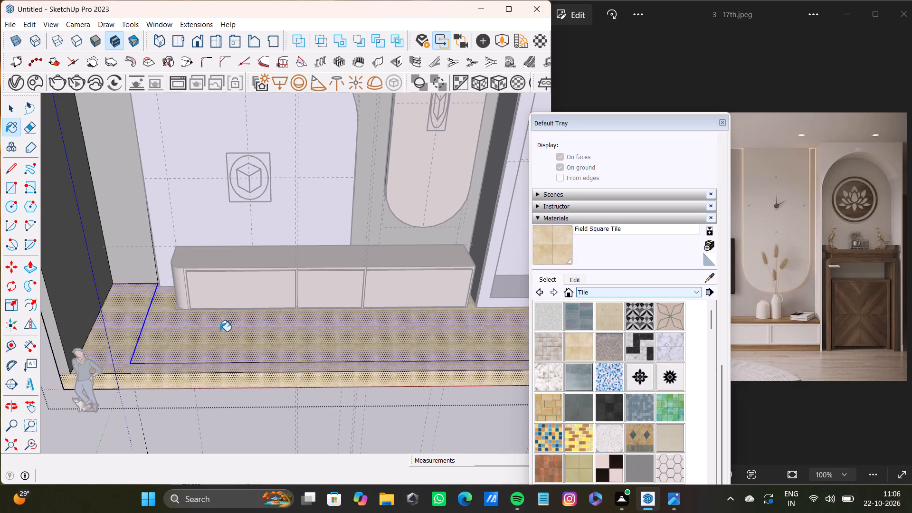
# Set the Field Square Tile texture width to 6' and close the room shell.
pyautogui.click(577, 281)
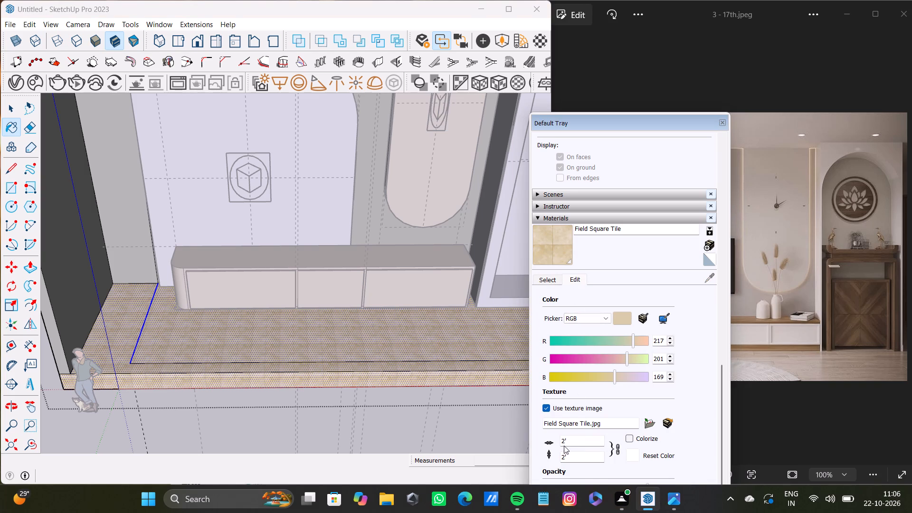
pyautogui.moveTo(575, 440); pyautogui.dragTo(541, 444)
pyautogui.press('BackSpace')
pyautogui.write("6'")
pyautogui.press('Return')
pyautogui.press('space')
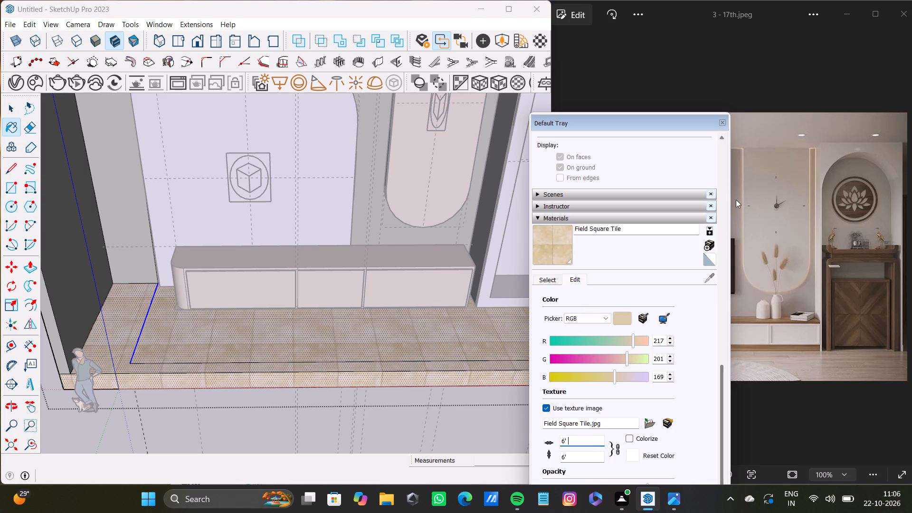
pyautogui.click(724, 124)
pyautogui.scroll(-8, 356, 254)
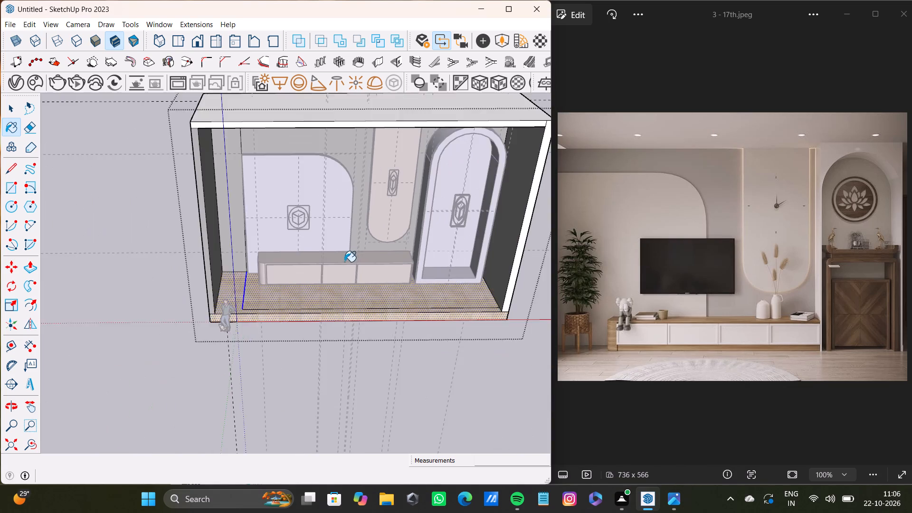
pyautogui.keyDown('shift'); pyautogui.moveTo(343, 263); pyautogui.dragTo(329, 223, button='middle'); pyautogui.keyUp('shift')
pyautogui.press('space')
pyautogui.click(206, 111)
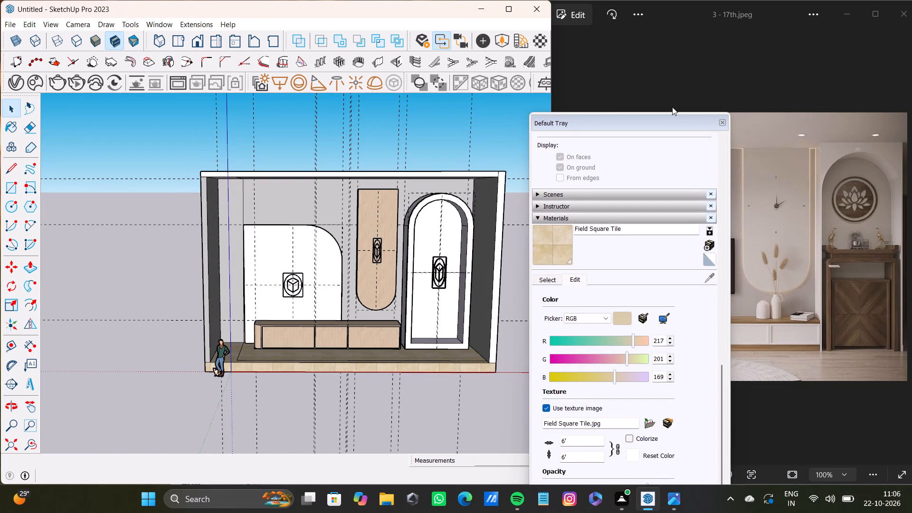
pyautogui.click(723, 120)
# Draw a rectangle about 7' 5 7/8" by 2' 8 1/2" on the arched niche's floor, slightly inset from its edges.
pyautogui.scroll(4, 407, 235)
pyautogui.keyDown('shift'); pyautogui.moveTo(410, 248); pyautogui.dragTo(392, 356, button='middle'); pyautogui.keyUp('shift')
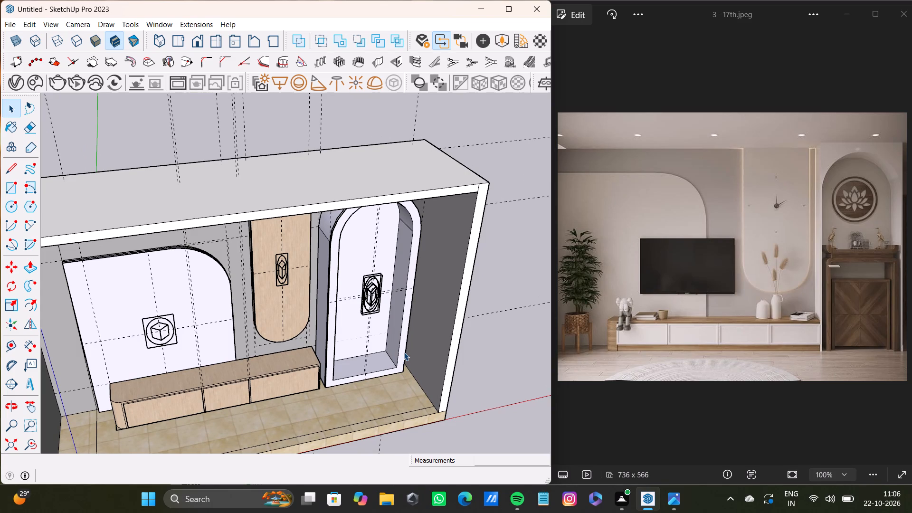
pyautogui.scroll(8, 343, 343)
pyautogui.moveTo(381, 351); pyautogui.dragTo(309, 366, button='middle')
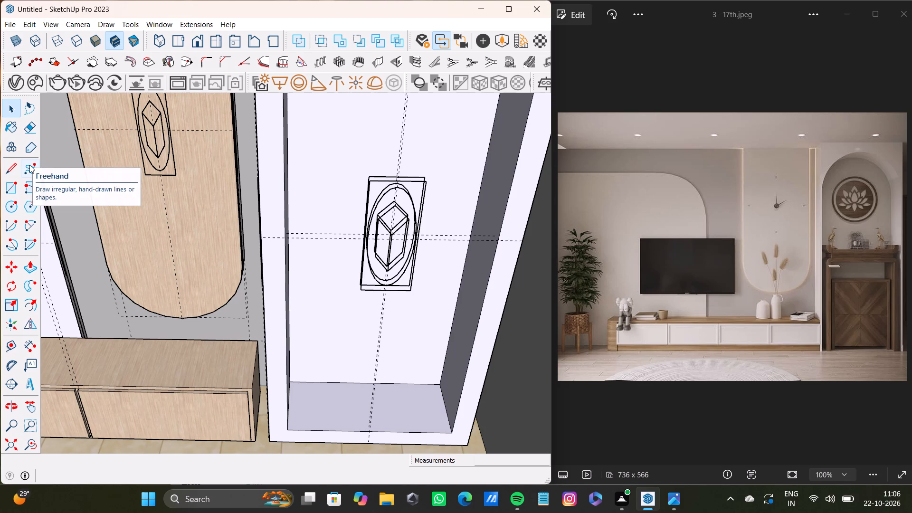
pyautogui.click(13, 190)
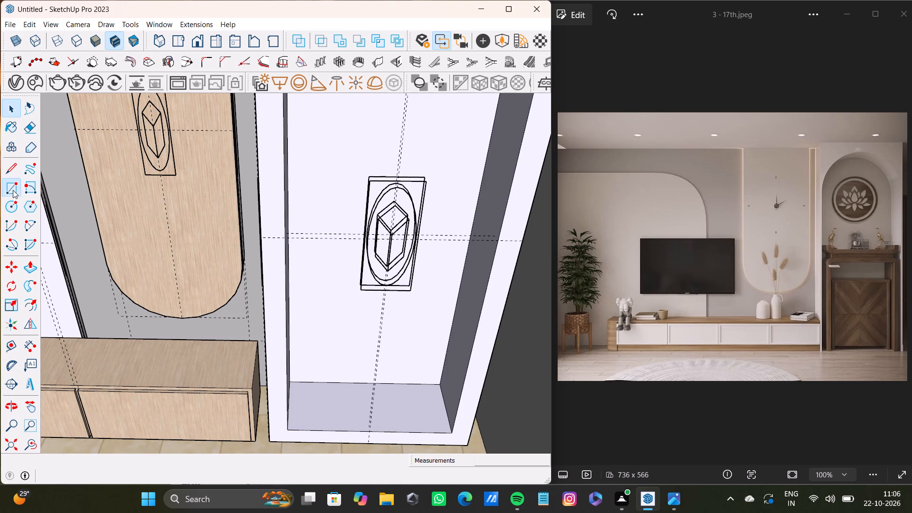
pyautogui.scroll(3, 395, 423)
pyautogui.moveTo(392, 420); pyautogui.dragTo(438, 444, button='middle')
pyautogui.scroll(6, 354, 399)
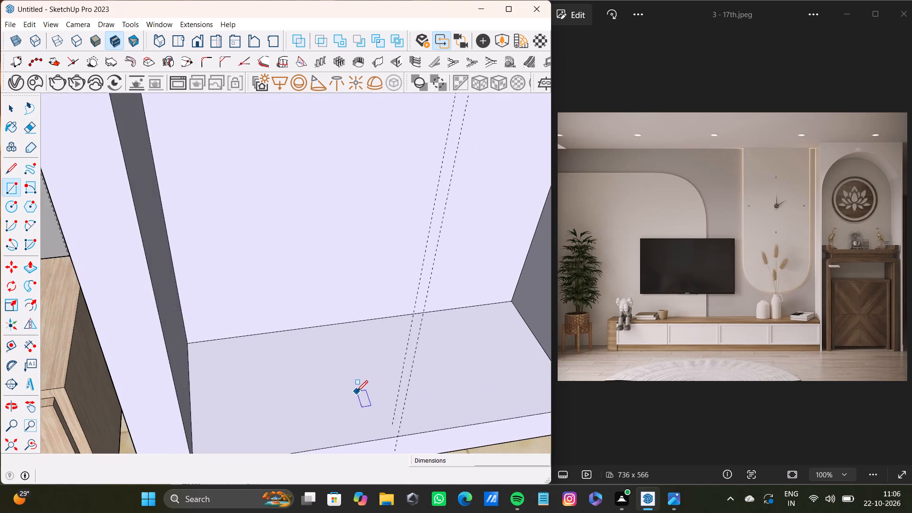
pyautogui.scroll(-4, 359, 383)
pyautogui.moveTo(356, 384); pyautogui.dragTo(244, 371, button='middle')
pyautogui.moveTo(203, 347); pyautogui.dragTo(227, 356)
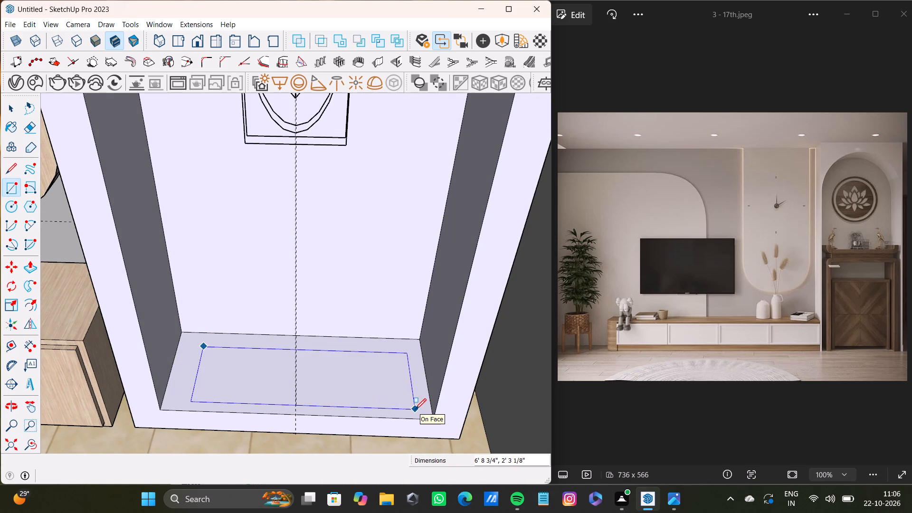
pyautogui.press('space')
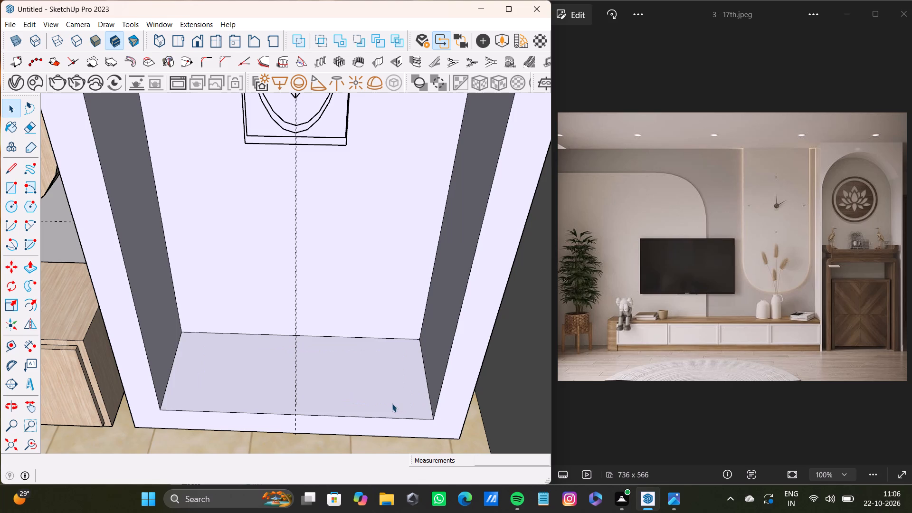
pyautogui.press('r')
pyautogui.click(190, 338)
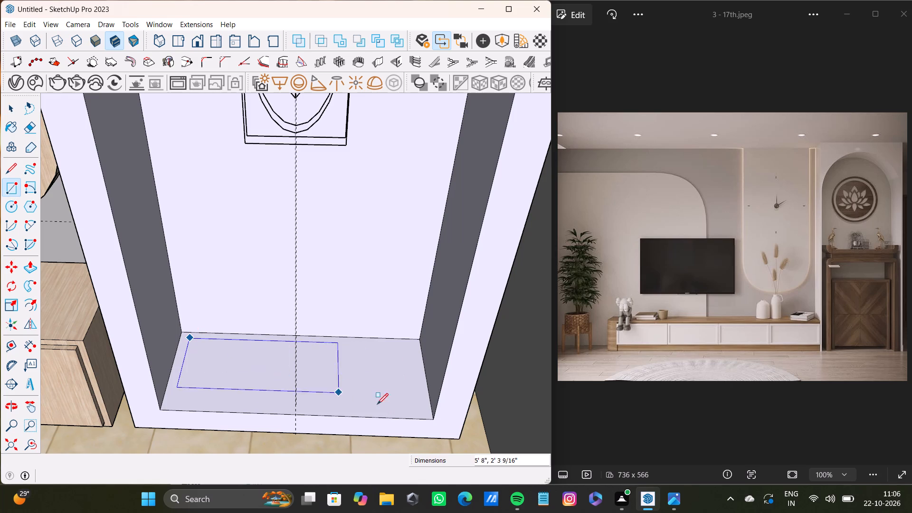
pyautogui.click(423, 412)
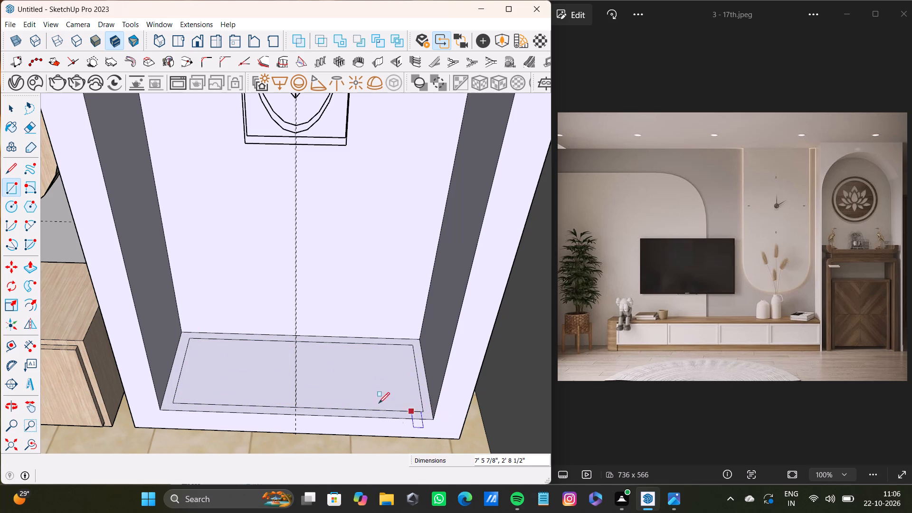
# Push/Pull the rectangle on the niche floor upward into a cabinet block.
pyautogui.press('space')
pyautogui.click(377, 395)
pyautogui.press('p')
pyautogui.moveTo(379, 394); pyautogui.dragTo(368, 237)
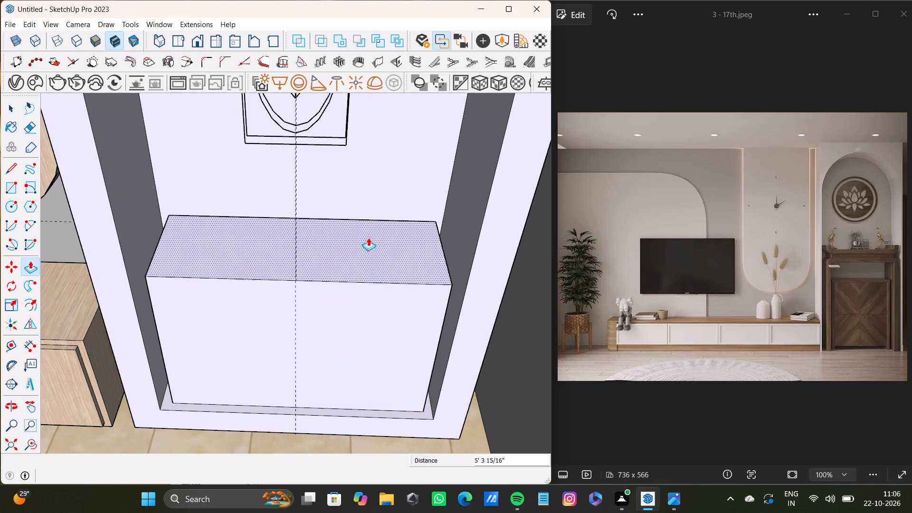
pyautogui.moveTo(368, 237); pyautogui.dragTo(365, 217)
# Raise the cabinet block's top face by about 4' 3/16" and again by about 2' 8 5/8".
pyautogui.scroll(-6, 353, 271)
pyautogui.moveTo(364, 282); pyautogui.dragTo(368, 180, button='middle')
pyautogui.keyDown('shift'); pyautogui.scroll(-2, 359, 198); pyautogui.keyUp('shift')
pyautogui.keyDown('shift'); pyautogui.moveTo(352, 245); pyautogui.dragTo(345, 327, button='middle'); pyautogui.keyUp('shift')
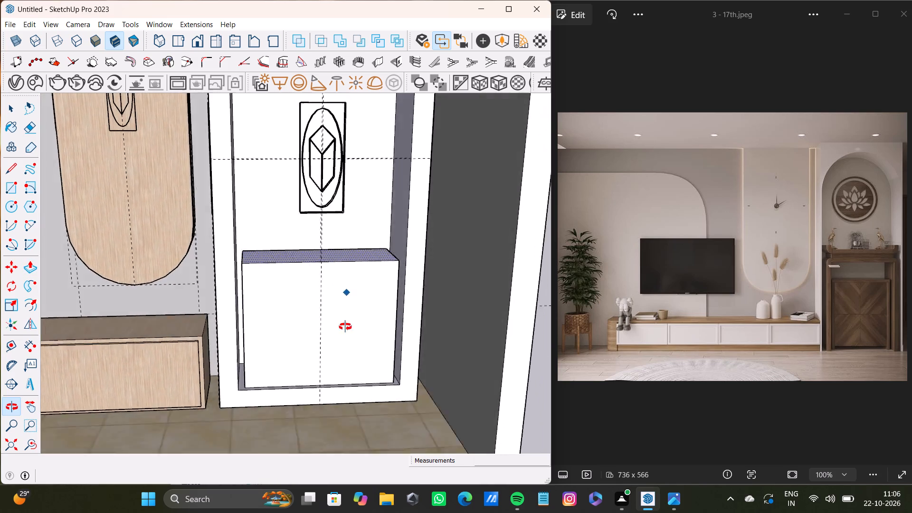
pyautogui.keyDown('shift'); pyautogui.moveTo(345, 327); pyautogui.dragTo(336, 338, button='middle'); pyautogui.keyUp('shift')
pyautogui.scroll(2, 343, 258)
pyautogui.moveTo(350, 255); pyautogui.dragTo(350, 158)
pyautogui.scroll(-6, 327, 186)
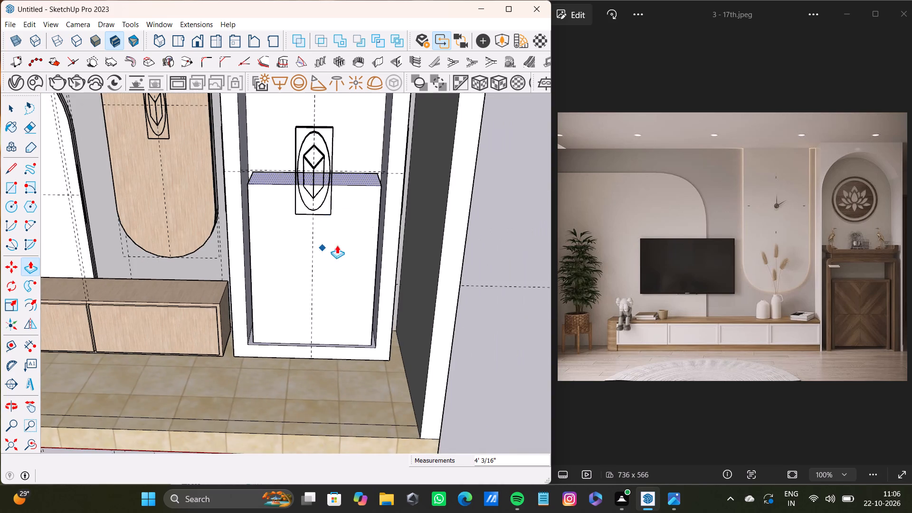
pyautogui.moveTo(406, 206); pyautogui.dragTo(412, 202, button='middle')
pyautogui.scroll(-1, 294, 218)
pyautogui.moveTo(294, 221); pyautogui.dragTo(317, 297, button='middle')
pyautogui.scroll(3, 341, 329)
pyautogui.moveTo(343, 319); pyautogui.dragTo(338, 268)
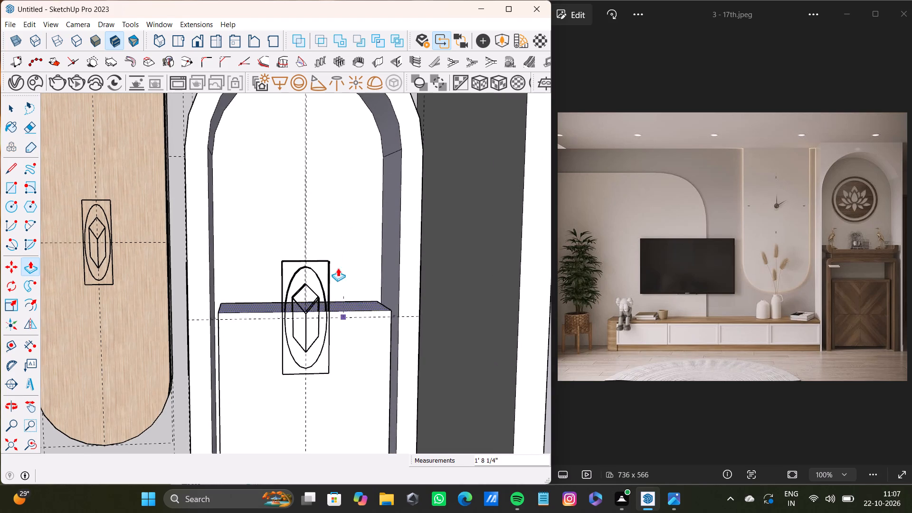
pyautogui.moveTo(338, 268); pyautogui.dragTo(339, 254)
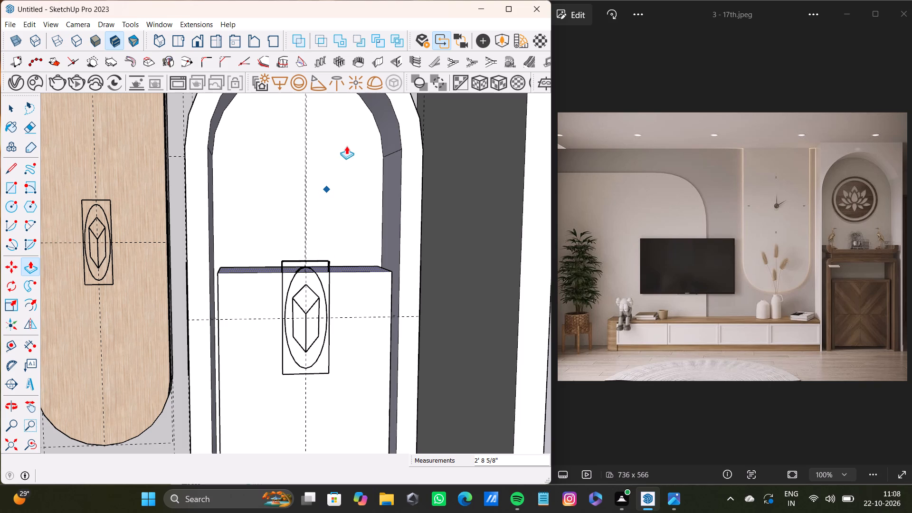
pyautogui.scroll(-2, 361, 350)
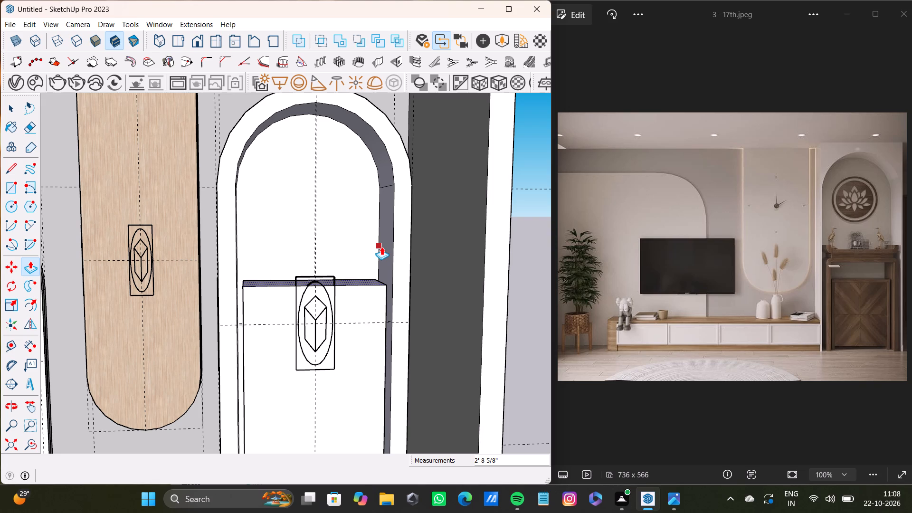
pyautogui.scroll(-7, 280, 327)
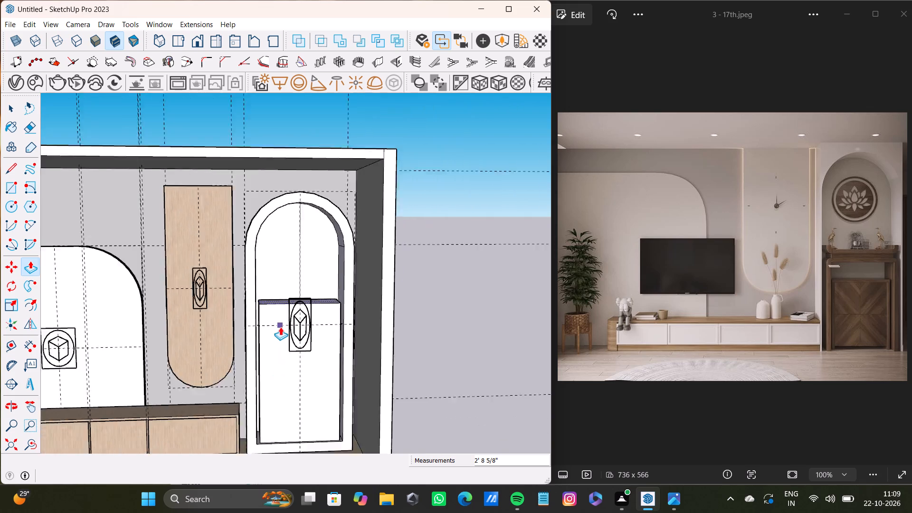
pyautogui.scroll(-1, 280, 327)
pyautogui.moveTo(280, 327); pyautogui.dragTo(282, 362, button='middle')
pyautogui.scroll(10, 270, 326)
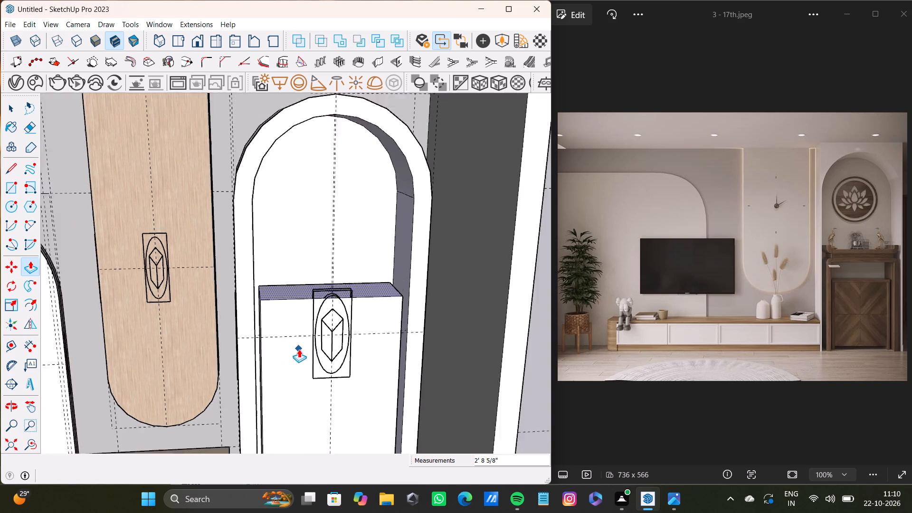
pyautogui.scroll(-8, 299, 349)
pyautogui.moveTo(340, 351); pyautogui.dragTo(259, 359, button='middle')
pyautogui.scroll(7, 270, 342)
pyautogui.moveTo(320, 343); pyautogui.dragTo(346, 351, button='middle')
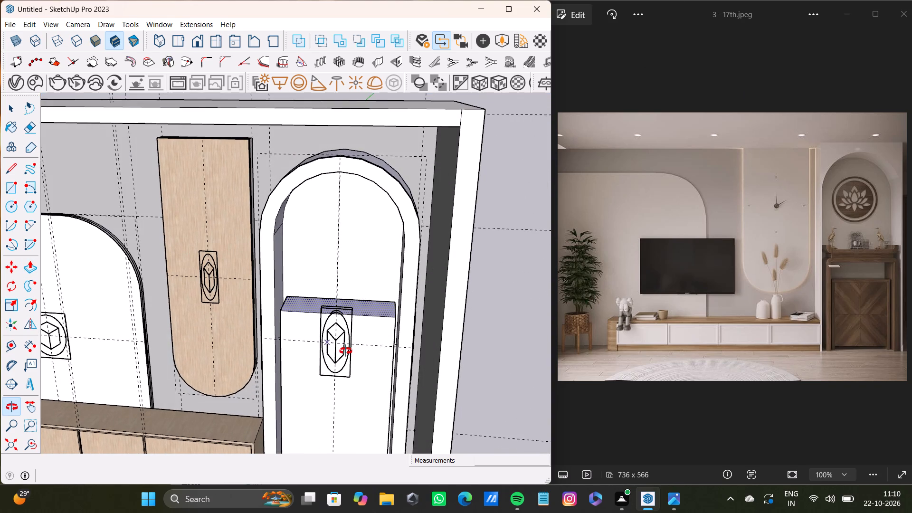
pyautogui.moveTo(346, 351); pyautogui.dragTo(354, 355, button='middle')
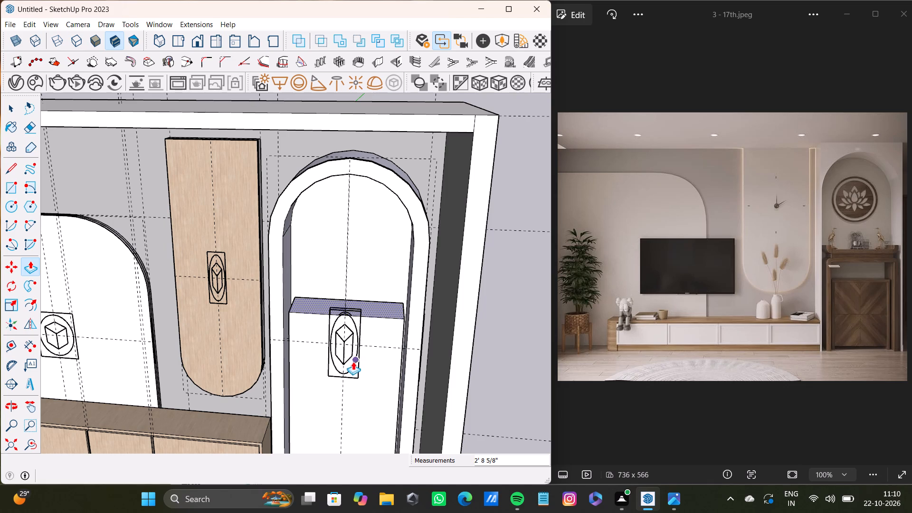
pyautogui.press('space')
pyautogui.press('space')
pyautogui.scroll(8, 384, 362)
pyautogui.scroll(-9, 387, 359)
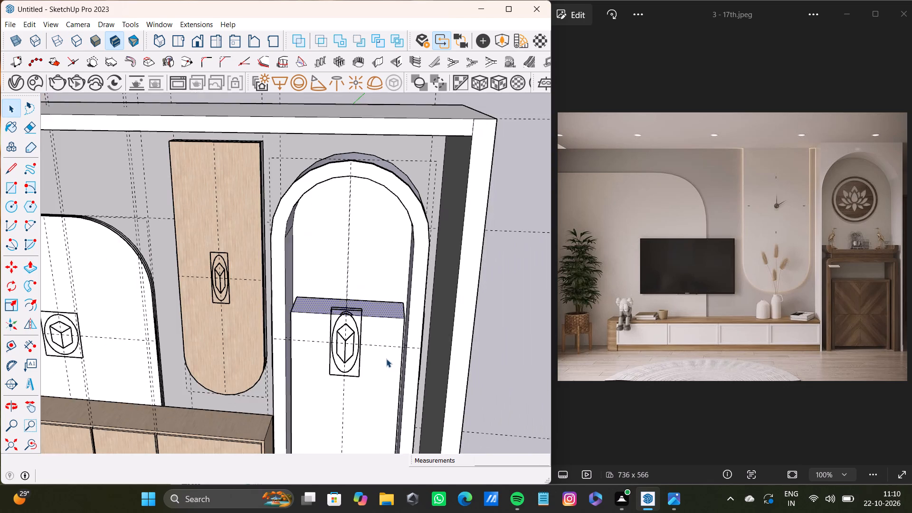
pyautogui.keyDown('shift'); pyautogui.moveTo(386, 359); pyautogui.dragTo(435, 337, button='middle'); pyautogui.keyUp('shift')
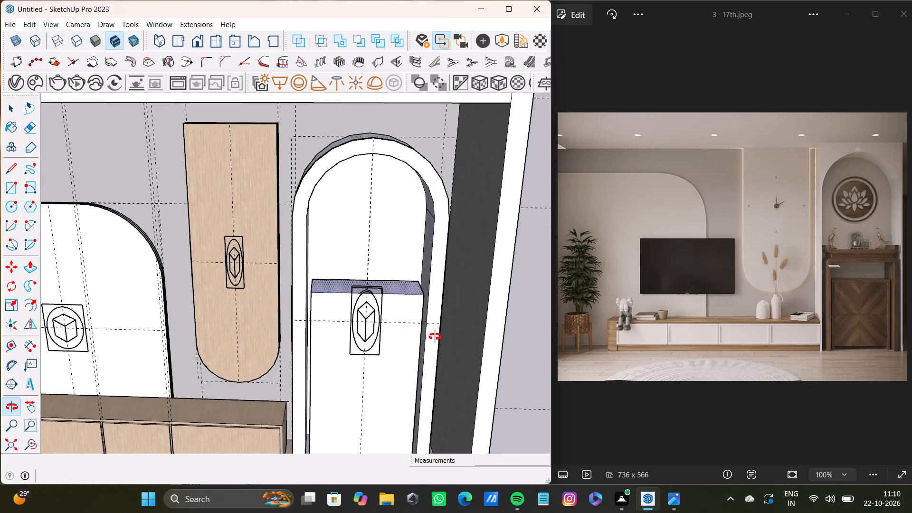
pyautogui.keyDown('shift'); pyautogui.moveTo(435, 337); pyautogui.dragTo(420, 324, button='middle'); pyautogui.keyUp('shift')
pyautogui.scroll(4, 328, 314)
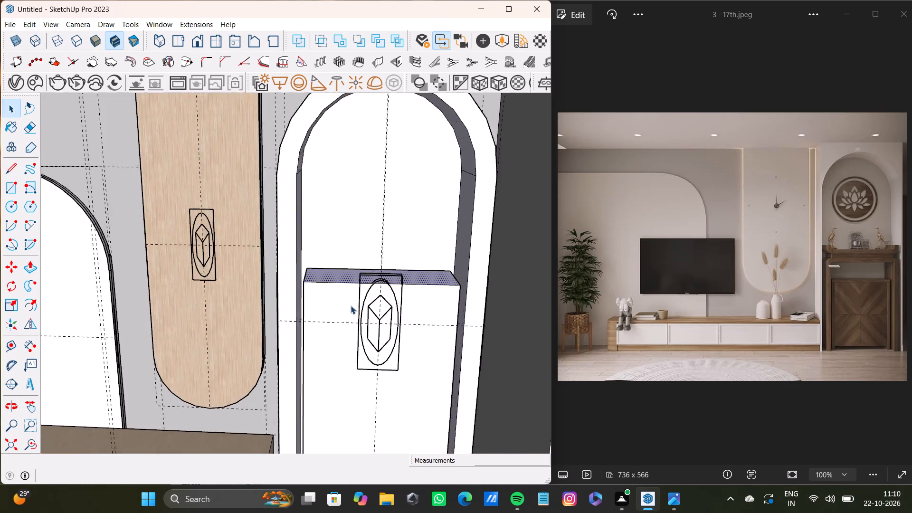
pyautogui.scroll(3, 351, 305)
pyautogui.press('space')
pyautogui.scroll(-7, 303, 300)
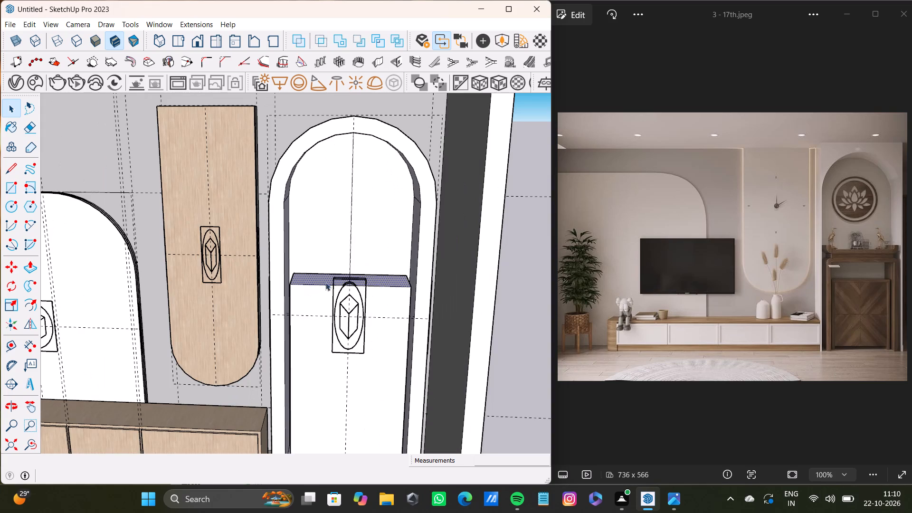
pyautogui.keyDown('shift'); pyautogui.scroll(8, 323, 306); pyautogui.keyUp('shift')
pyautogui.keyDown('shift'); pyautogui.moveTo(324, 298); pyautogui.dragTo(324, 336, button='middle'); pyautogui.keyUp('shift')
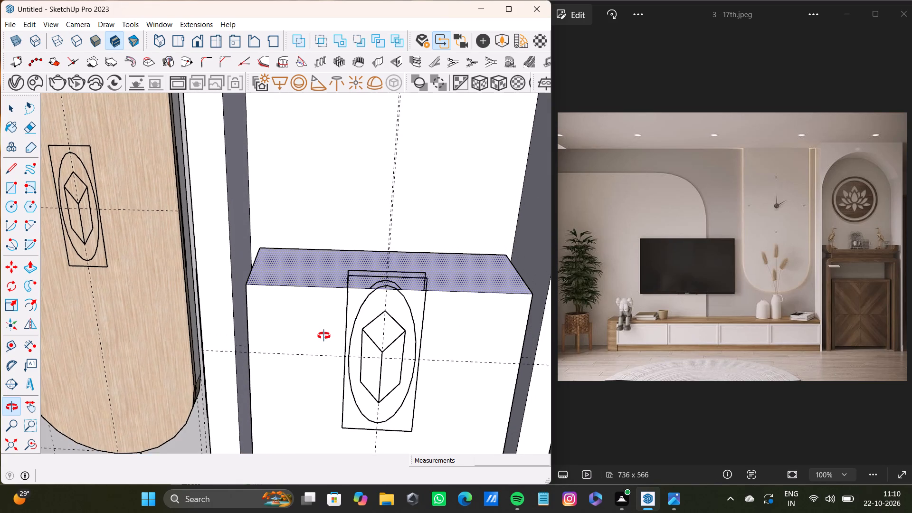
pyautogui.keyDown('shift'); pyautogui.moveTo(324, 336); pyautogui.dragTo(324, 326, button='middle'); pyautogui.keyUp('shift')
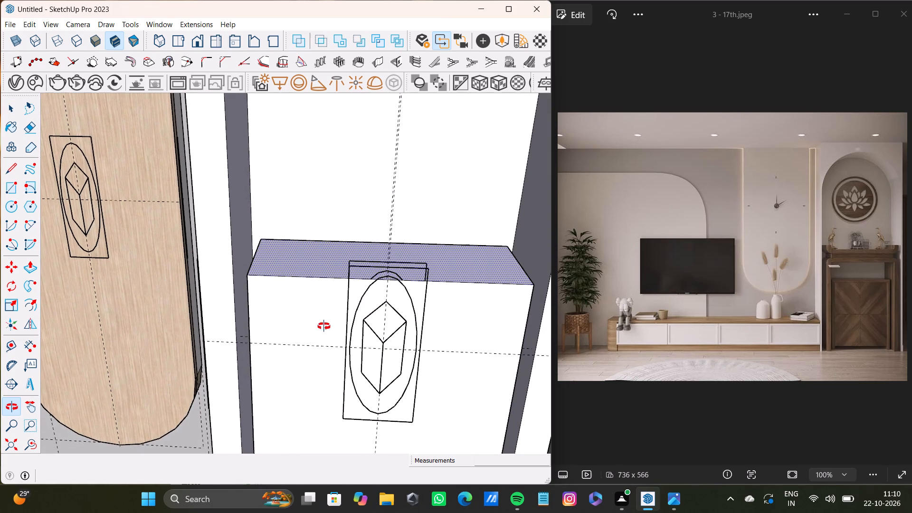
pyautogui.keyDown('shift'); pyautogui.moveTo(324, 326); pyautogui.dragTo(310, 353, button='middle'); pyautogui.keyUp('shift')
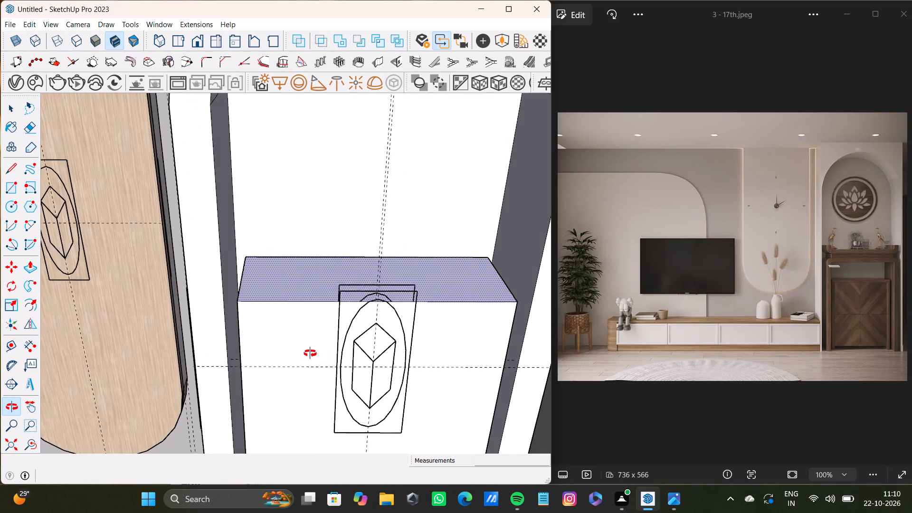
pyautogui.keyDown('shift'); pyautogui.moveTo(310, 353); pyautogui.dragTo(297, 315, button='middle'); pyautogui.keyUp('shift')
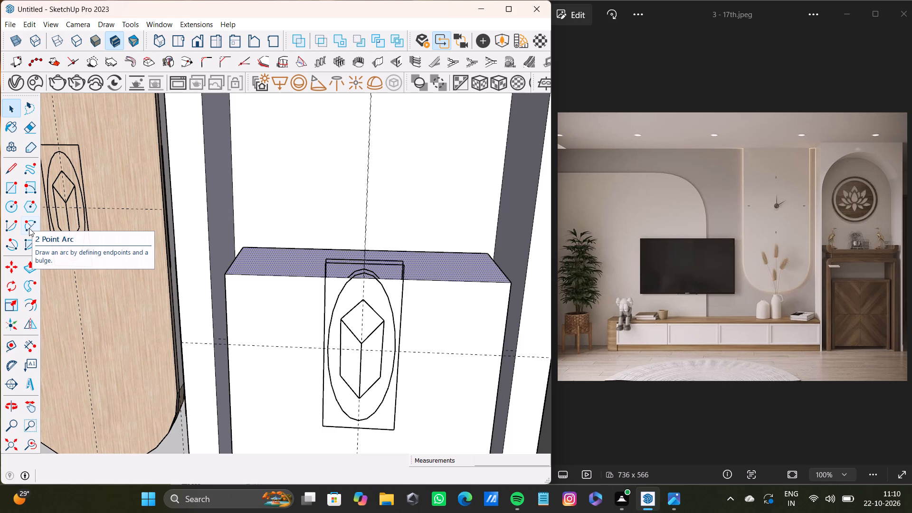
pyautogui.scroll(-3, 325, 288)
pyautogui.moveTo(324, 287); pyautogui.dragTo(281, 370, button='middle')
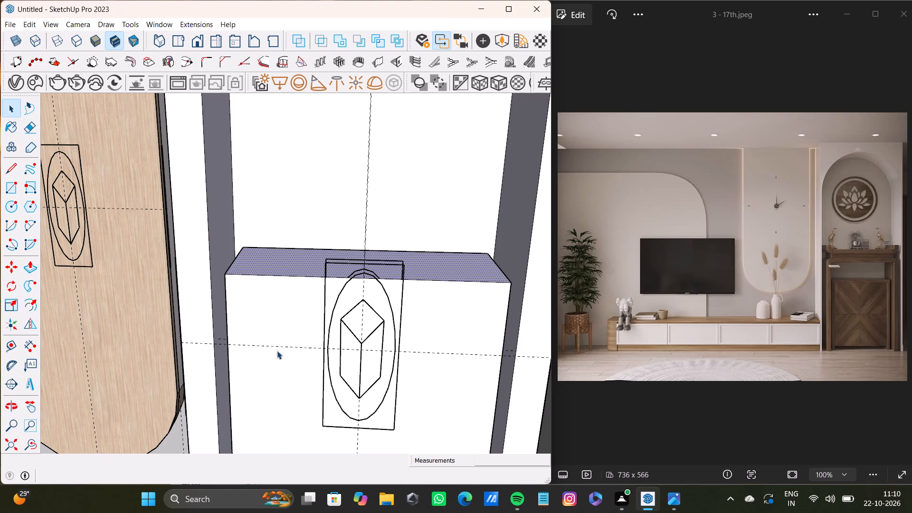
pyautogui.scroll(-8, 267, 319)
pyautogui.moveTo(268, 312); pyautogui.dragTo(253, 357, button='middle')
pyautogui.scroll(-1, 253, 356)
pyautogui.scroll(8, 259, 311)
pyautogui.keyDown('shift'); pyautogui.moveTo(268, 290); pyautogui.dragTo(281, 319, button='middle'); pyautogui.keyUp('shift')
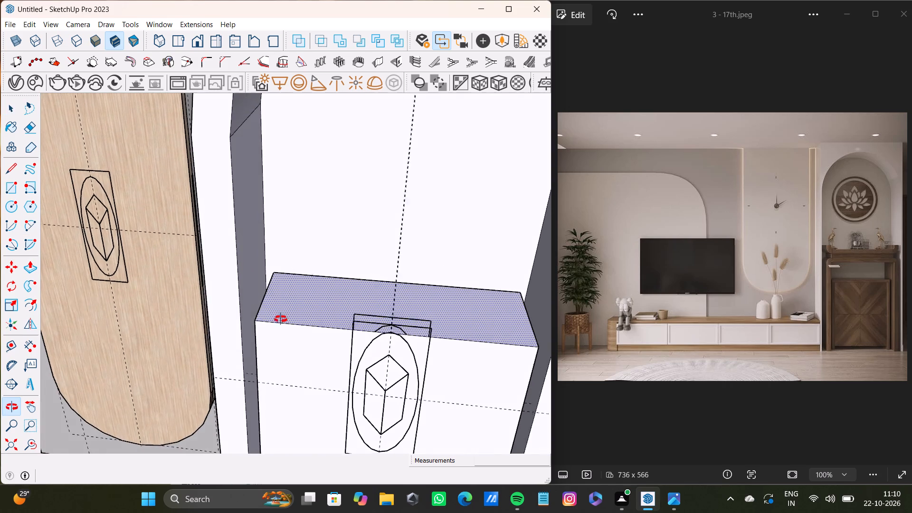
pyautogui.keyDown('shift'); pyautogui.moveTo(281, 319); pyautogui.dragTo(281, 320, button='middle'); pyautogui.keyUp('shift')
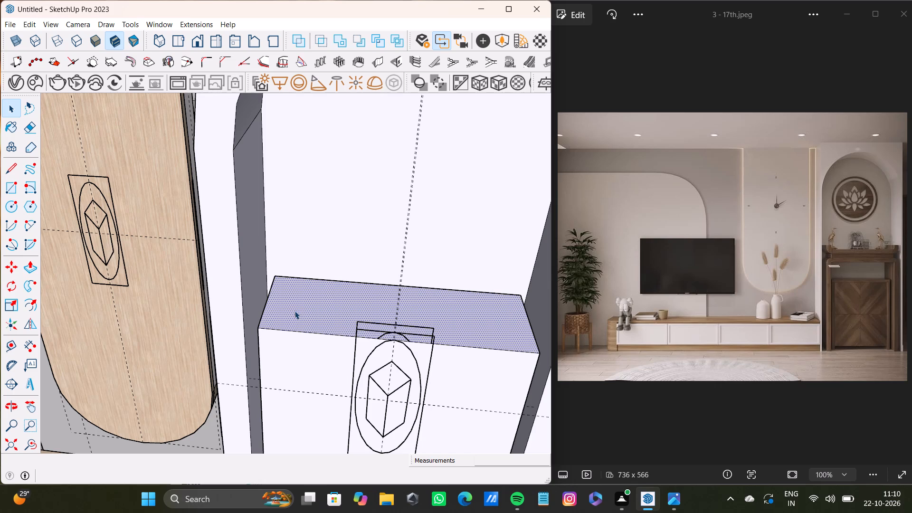
# Place a vertical guide on the cabinet block's front face about 6 7/16" in from its left edge.
pyautogui.press('t')
pyautogui.scroll(2, 268, 350)
pyautogui.click(260, 349)
pyautogui.scroll(-4, 281, 345)
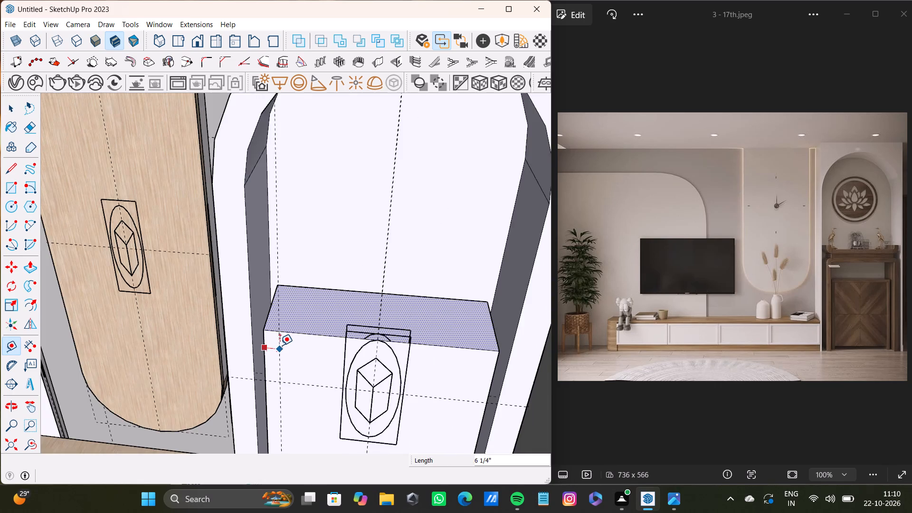
pyautogui.moveTo(280, 345); pyautogui.dragTo(289, 288, button='middle')
pyautogui.scroll(8, 287, 313)
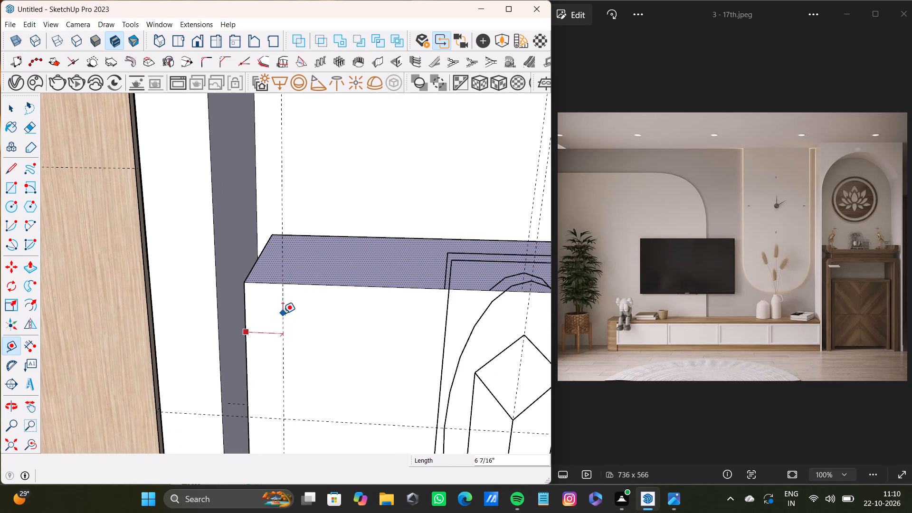
pyautogui.click(283, 313)
# Place a second vertical guide near the right edge of the cabinet block's front face, about 6' 3" from the left vertical guide.
pyautogui.scroll(-9, 282, 320)
pyautogui.moveTo(286, 333); pyautogui.dragTo(264, 317, button='middle')
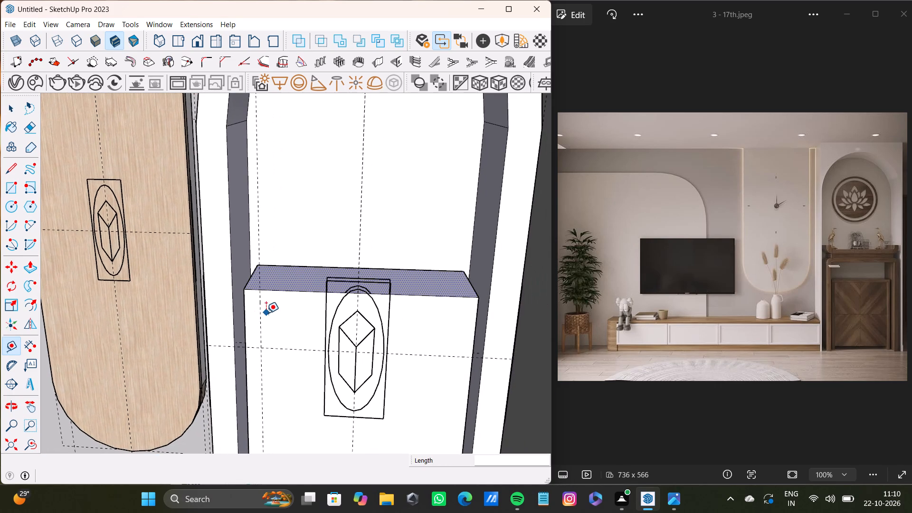
pyautogui.moveTo(273, 320); pyautogui.dragTo(295, 321, button='middle')
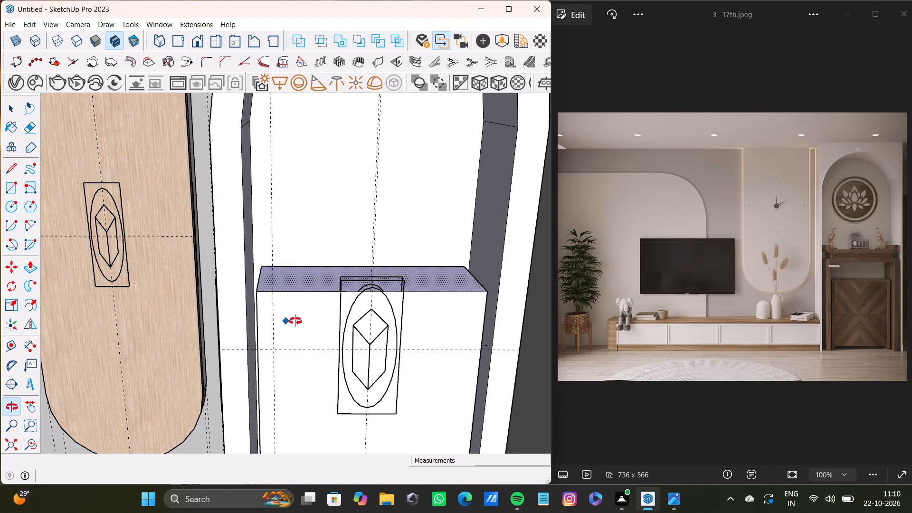
pyautogui.moveTo(295, 321); pyautogui.dragTo(290, 318, button='middle')
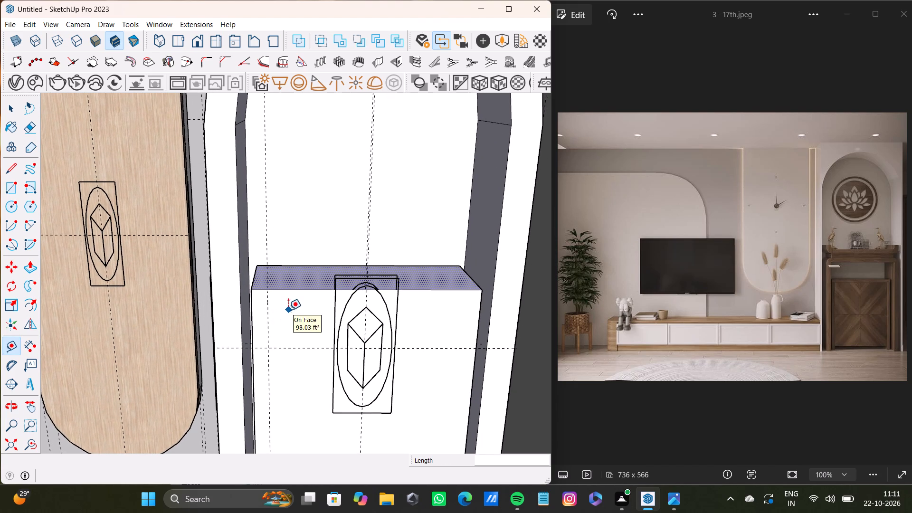
pyautogui.scroll(5, 276, 341)
pyautogui.click(265, 332)
pyautogui.scroll(-2, 360, 322)
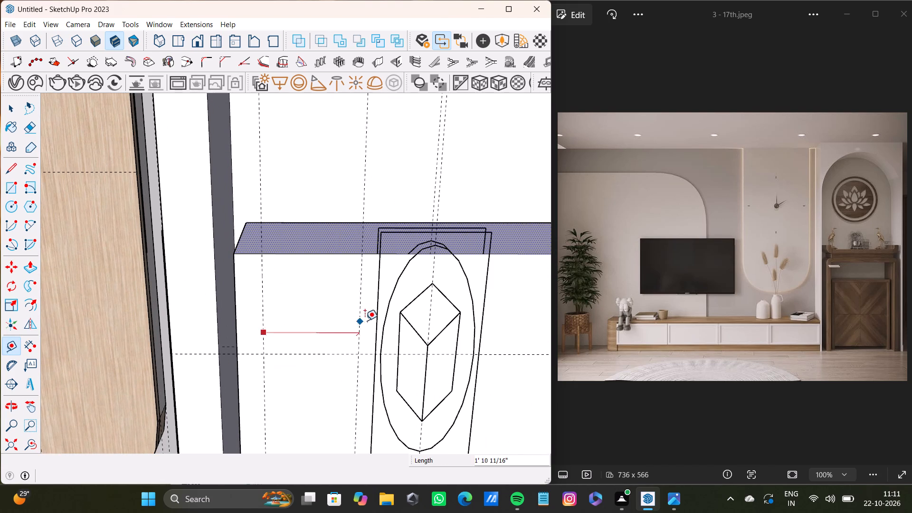
pyautogui.scroll(-5, 365, 321)
pyautogui.moveTo(420, 324); pyautogui.dragTo(338, 332, button='middle')
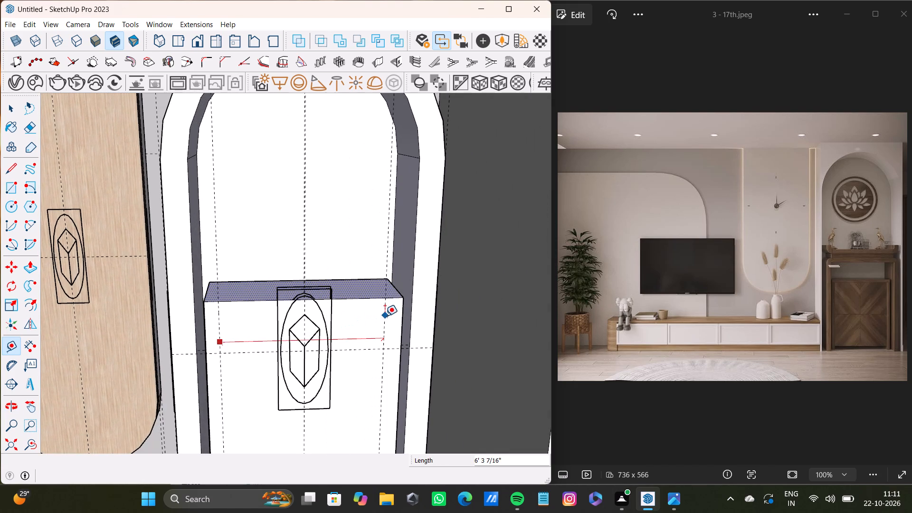
pyautogui.click(388, 316)
# Place a horizontal guide on the cabinet block's front face about 6 7/8" below its top edge.
pyautogui.scroll(-4, 373, 329)
pyautogui.moveTo(376, 329); pyautogui.dragTo(320, 323, button='middle')
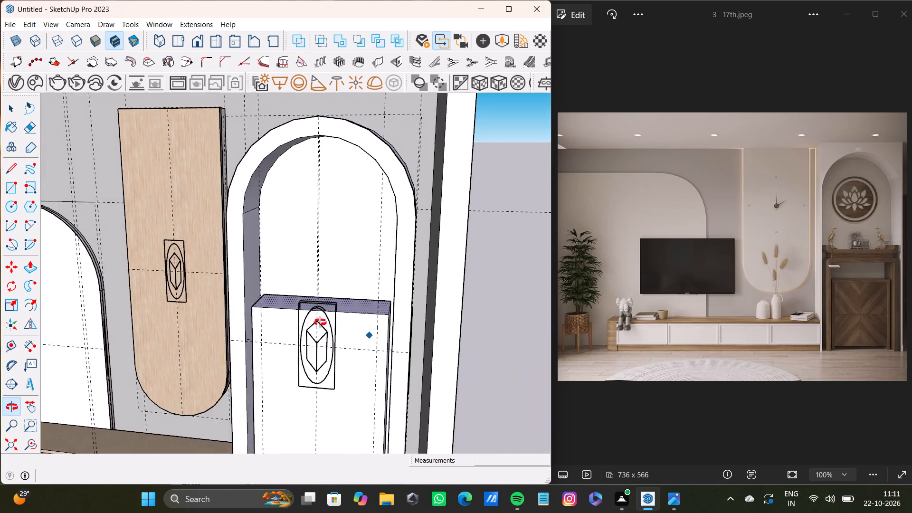
pyautogui.moveTo(320, 323); pyautogui.dragTo(369, 332, button='middle')
pyautogui.moveTo(369, 332); pyautogui.dragTo(334, 337, button='middle')
pyautogui.scroll(5, 276, 331)
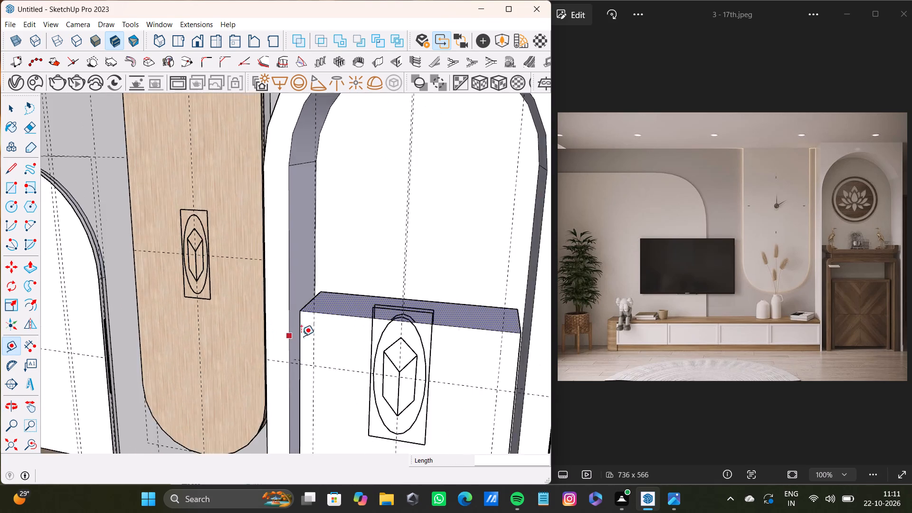
pyautogui.scroll(2, 301, 336)
pyautogui.moveTo(318, 338); pyautogui.dragTo(351, 334, button='middle')
pyautogui.scroll(-3, 334, 343)
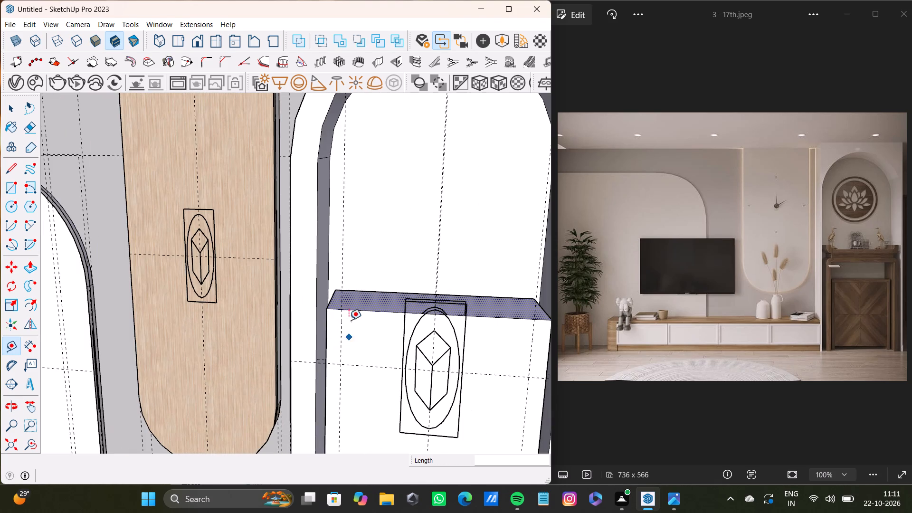
pyautogui.press('t')
pyautogui.scroll(7, 347, 309)
pyautogui.click(363, 311)
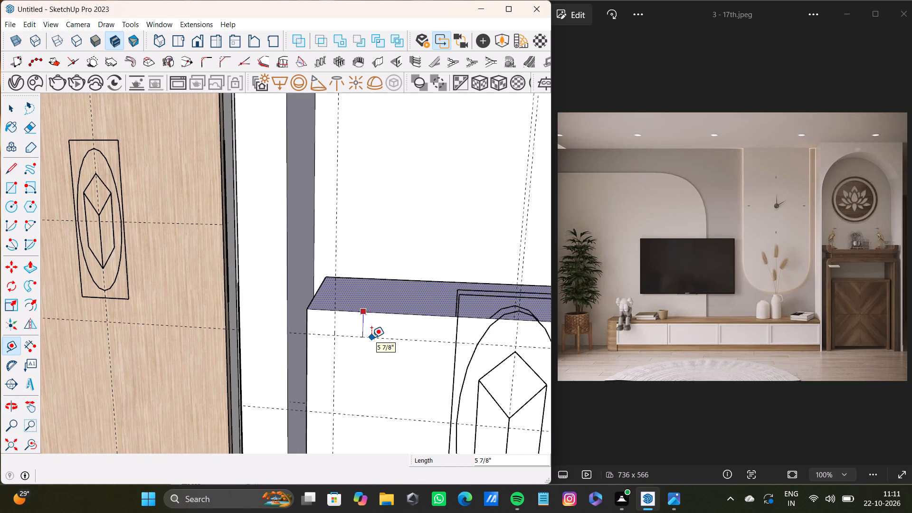
pyautogui.click(372, 342)
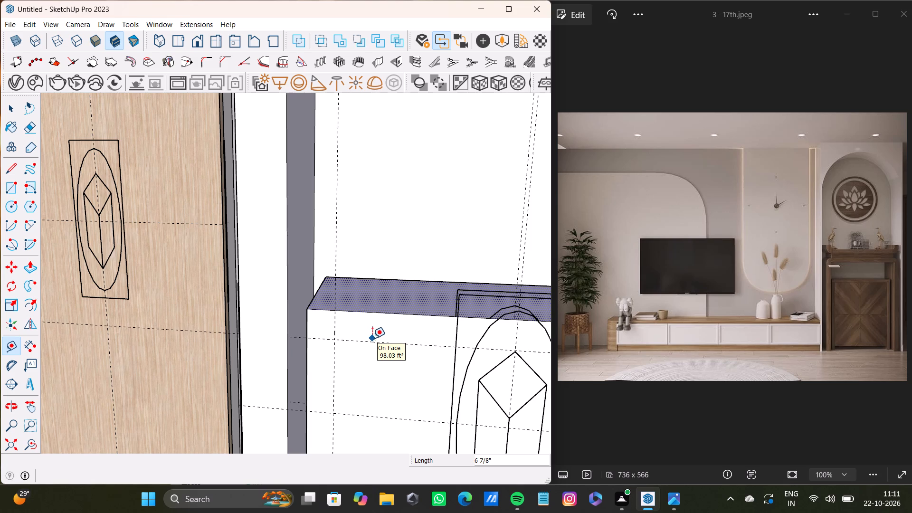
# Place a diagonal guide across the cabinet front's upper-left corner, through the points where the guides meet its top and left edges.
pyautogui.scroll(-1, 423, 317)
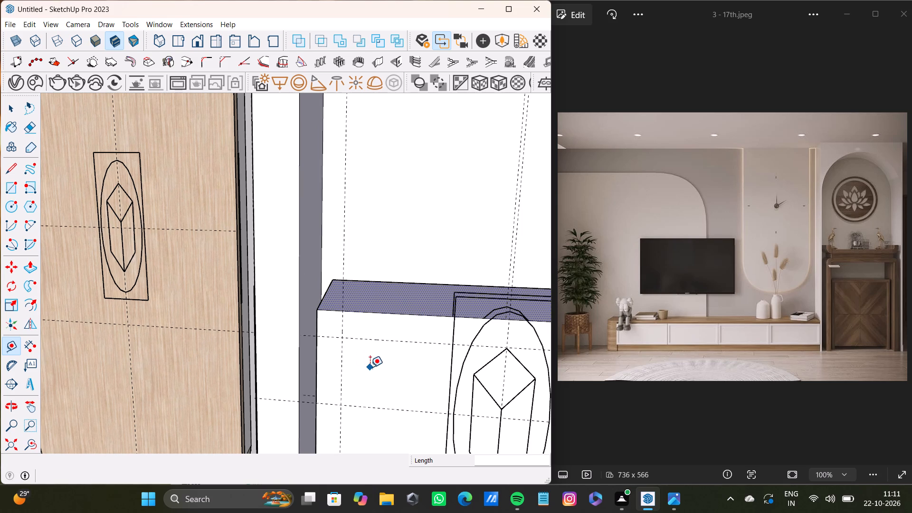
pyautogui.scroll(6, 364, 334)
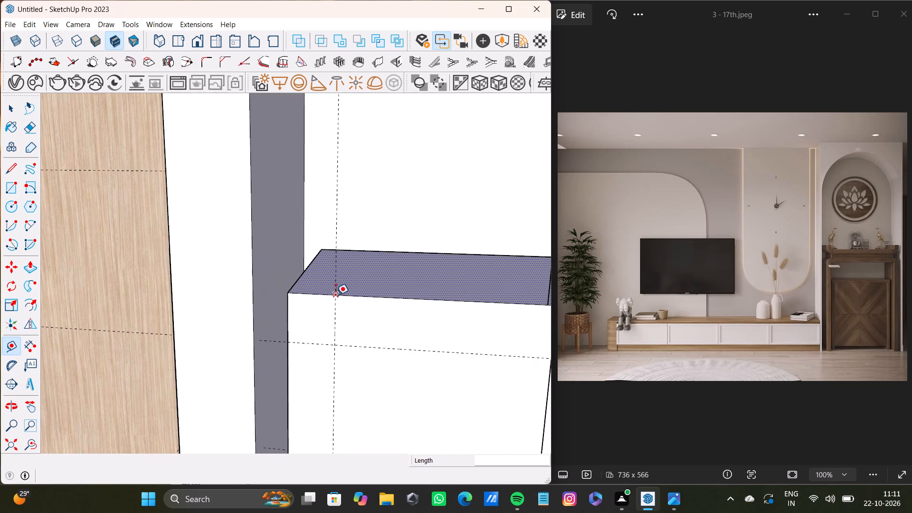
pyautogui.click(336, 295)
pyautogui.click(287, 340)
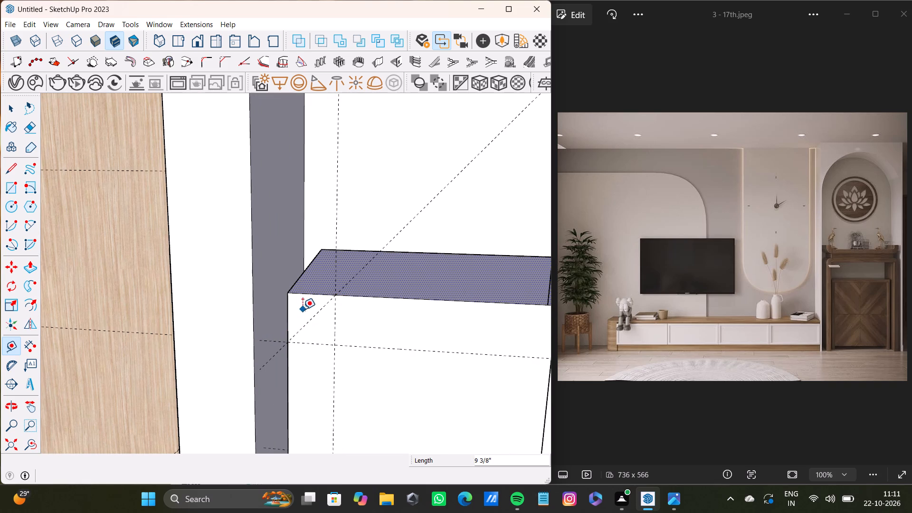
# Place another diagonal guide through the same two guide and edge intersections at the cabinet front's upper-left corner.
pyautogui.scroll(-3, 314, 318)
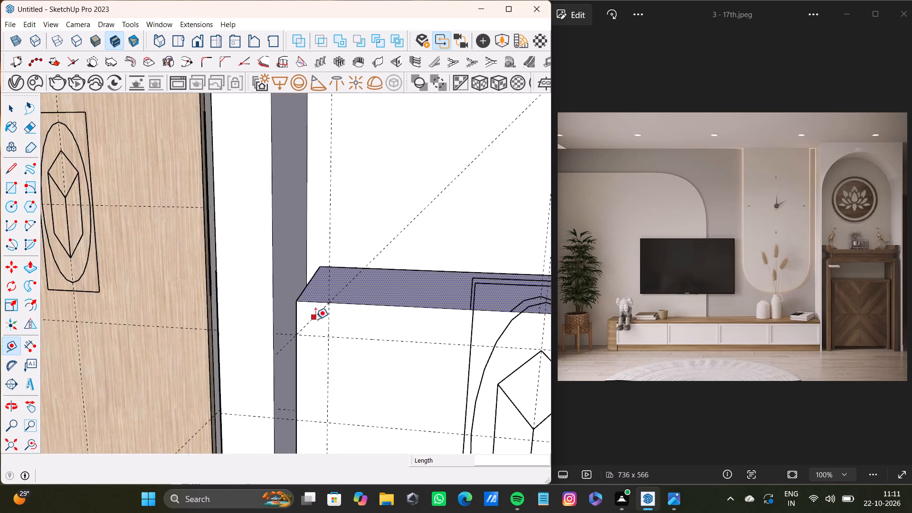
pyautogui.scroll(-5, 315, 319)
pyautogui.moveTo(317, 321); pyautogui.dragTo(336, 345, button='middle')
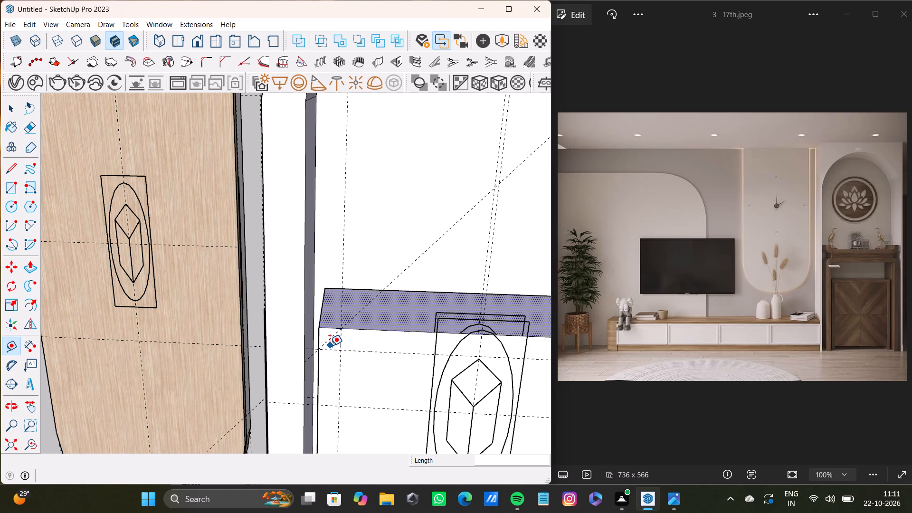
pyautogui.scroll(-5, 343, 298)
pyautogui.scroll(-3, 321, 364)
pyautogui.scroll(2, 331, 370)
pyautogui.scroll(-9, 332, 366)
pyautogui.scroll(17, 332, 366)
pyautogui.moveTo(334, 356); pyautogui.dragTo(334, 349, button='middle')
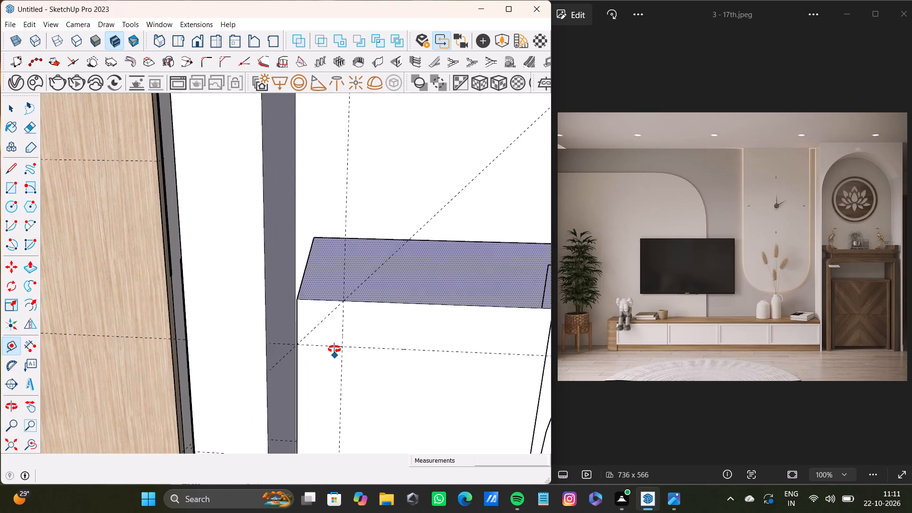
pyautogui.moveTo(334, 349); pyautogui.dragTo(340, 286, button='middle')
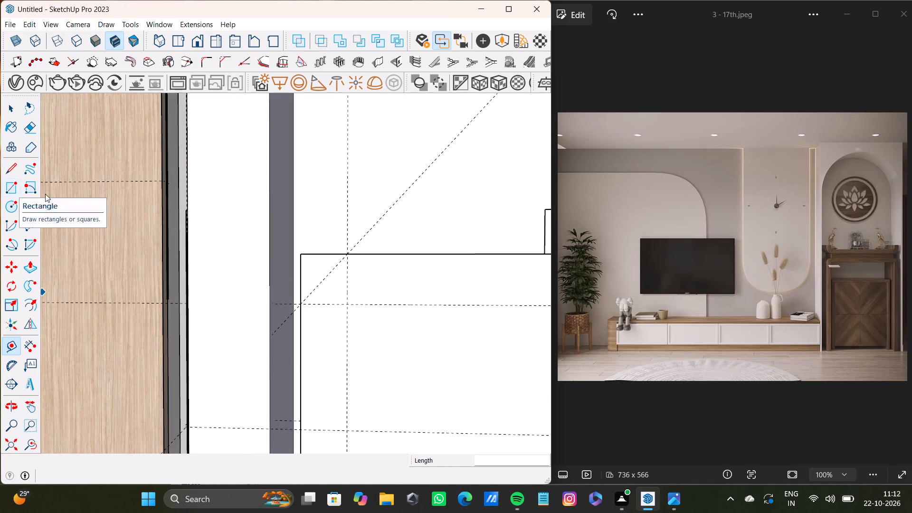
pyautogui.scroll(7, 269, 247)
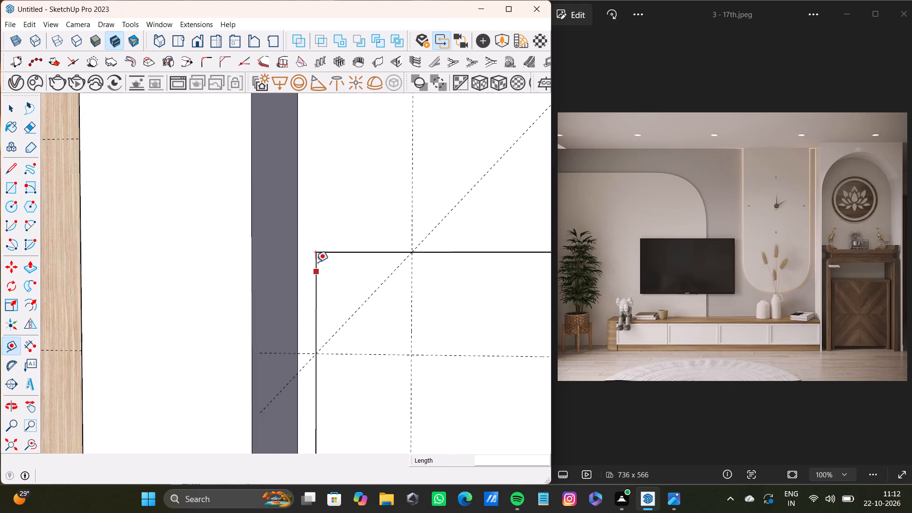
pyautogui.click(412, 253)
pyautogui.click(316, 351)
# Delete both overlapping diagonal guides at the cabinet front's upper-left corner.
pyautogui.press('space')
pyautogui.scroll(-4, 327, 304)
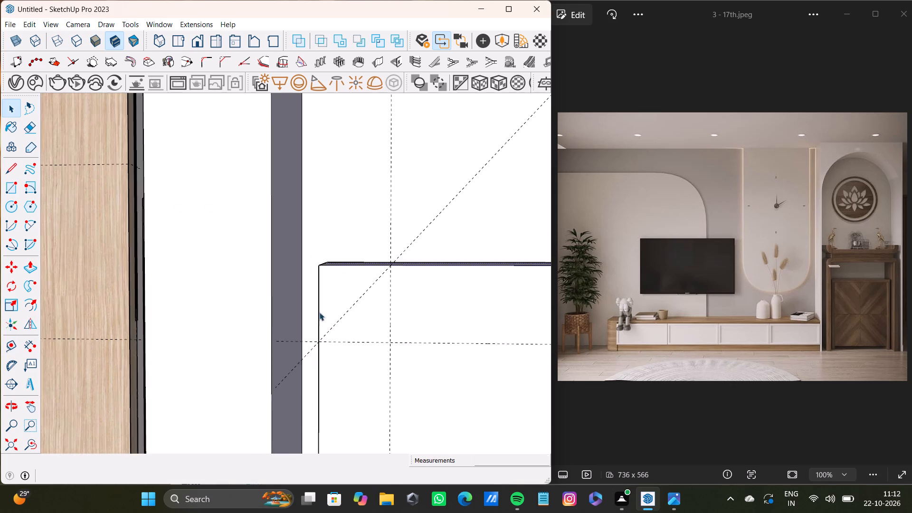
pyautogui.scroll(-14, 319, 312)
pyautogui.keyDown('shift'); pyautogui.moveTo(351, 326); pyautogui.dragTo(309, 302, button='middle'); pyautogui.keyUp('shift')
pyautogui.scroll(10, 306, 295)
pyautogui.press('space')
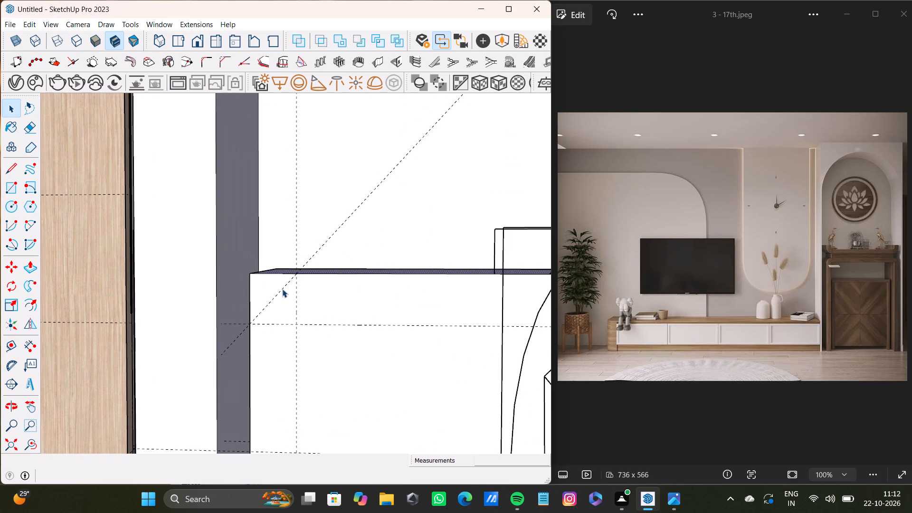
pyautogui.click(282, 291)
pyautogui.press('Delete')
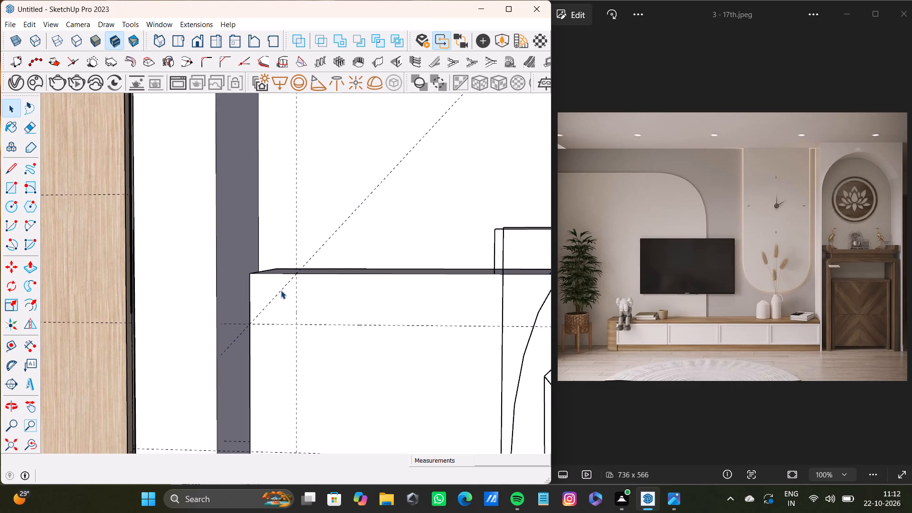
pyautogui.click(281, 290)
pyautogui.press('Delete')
# Draw an outward-curving arc with a bulge of about 1 13/16" across the cabinet front's upper-left corner, between the guide and edge intersections.
pyautogui.press('a')
pyautogui.click(252, 324)
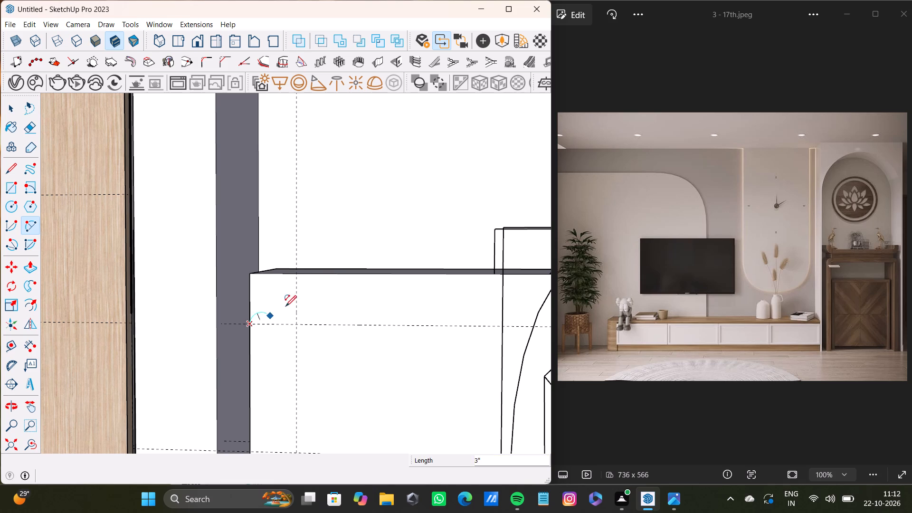
pyautogui.click(295, 276)
pyautogui.click(270, 277)
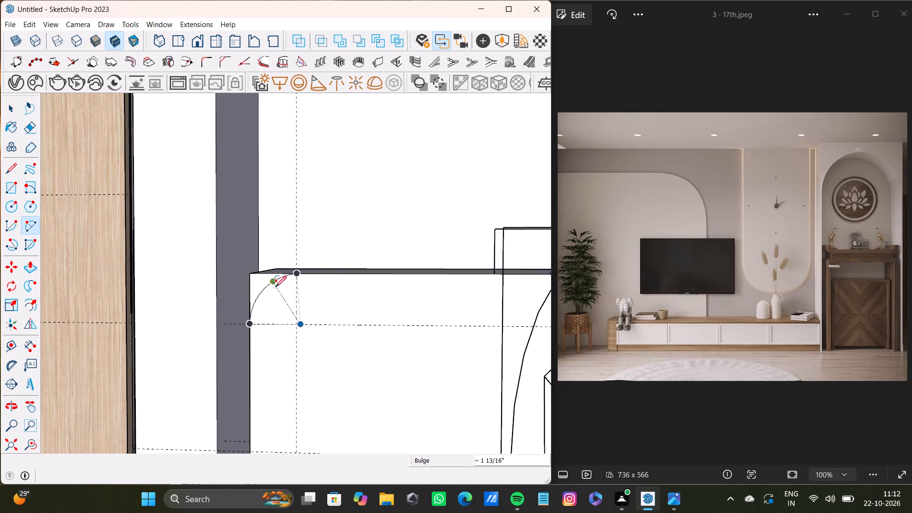
pyautogui.press('space')
# Draw a matching outward-curving arc across the cabinet front's upper-right corner, from the vertical guide at the top edge to the horizontal guide.
pyautogui.scroll(-14, 293, 316)
pyautogui.keyDown('shift'); pyautogui.moveTo(302, 324); pyautogui.dragTo(292, 318, button='middle'); pyautogui.keyUp('shift')
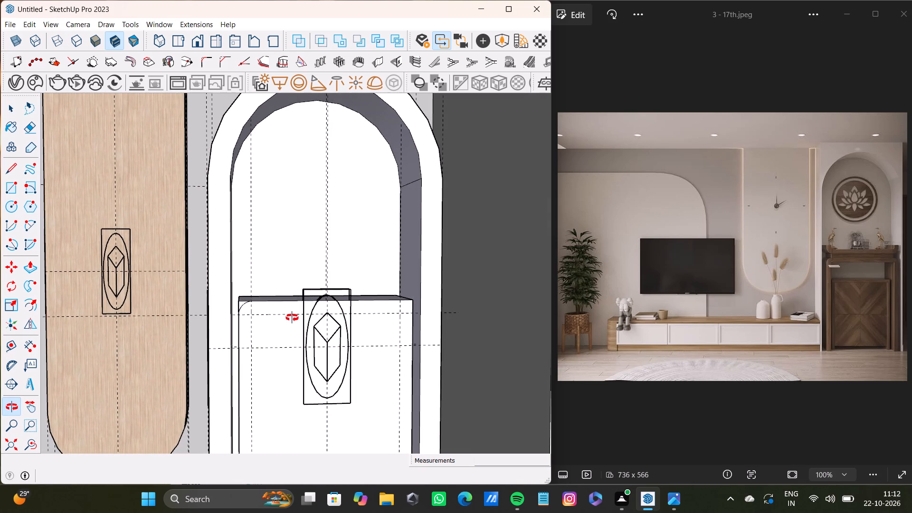
pyautogui.keyDown('shift'); pyautogui.moveTo(292, 318); pyautogui.dragTo(241, 317, button='middle'); pyautogui.keyUp('shift')
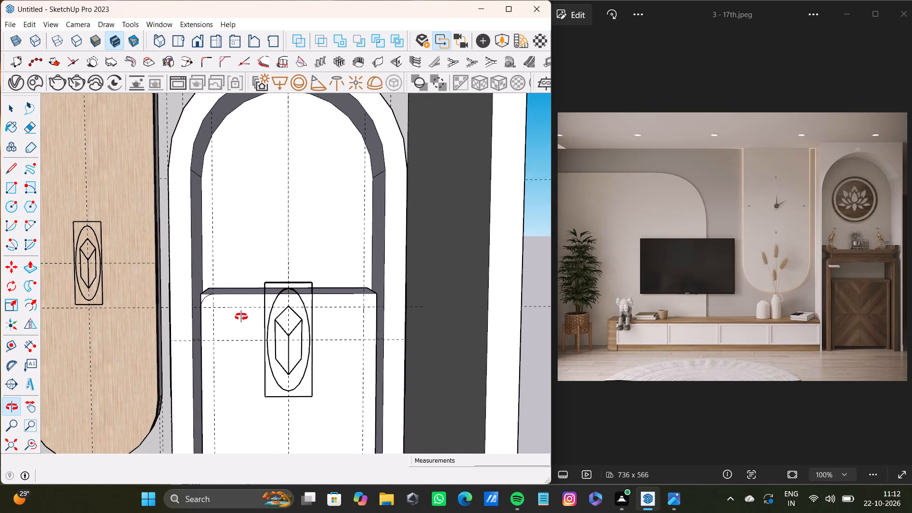
pyautogui.keyDown('shift'); pyautogui.moveTo(241, 317); pyautogui.dragTo(293, 322, button='middle'); pyautogui.keyUp('shift')
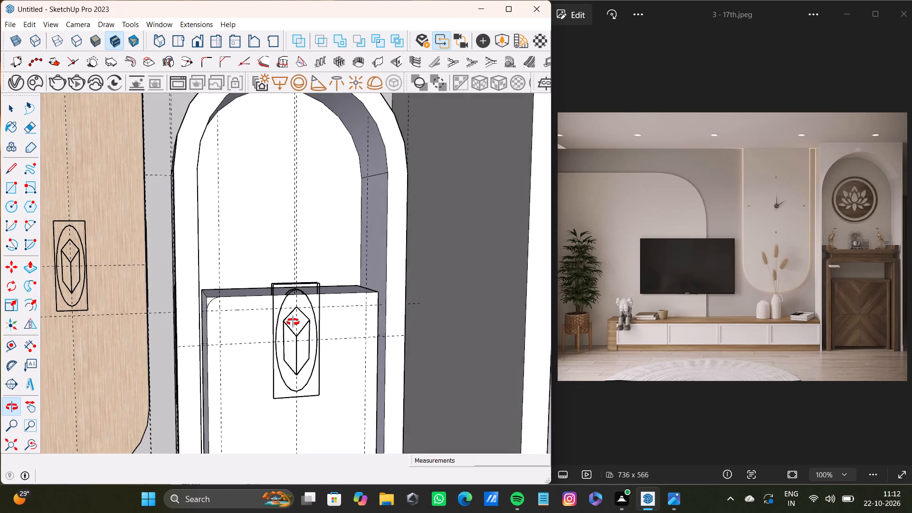
pyautogui.keyDown('shift'); pyautogui.moveTo(293, 322); pyautogui.dragTo(295, 322, button='middle'); pyautogui.keyUp('shift')
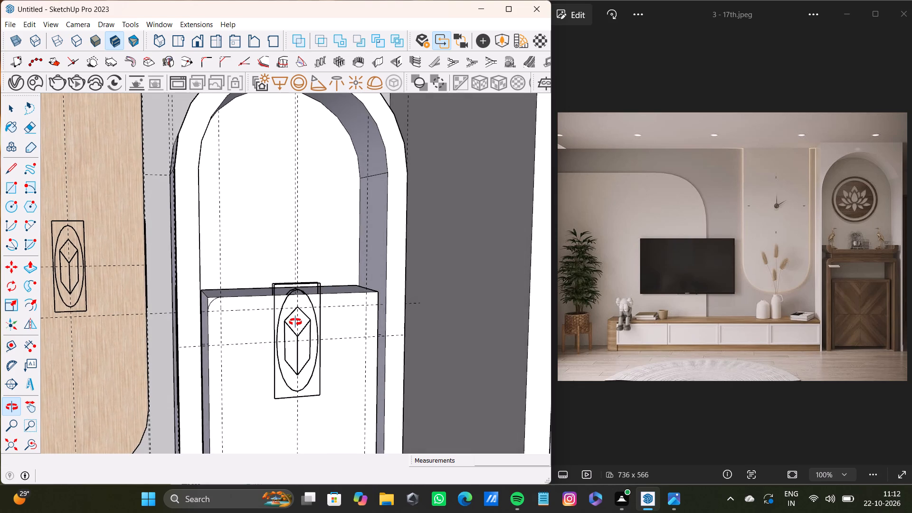
pyautogui.keyDown('shift'); pyautogui.moveTo(295, 322); pyautogui.dragTo(303, 312, button='middle'); pyautogui.keyUp('shift')
pyautogui.scroll(4, 347, 325)
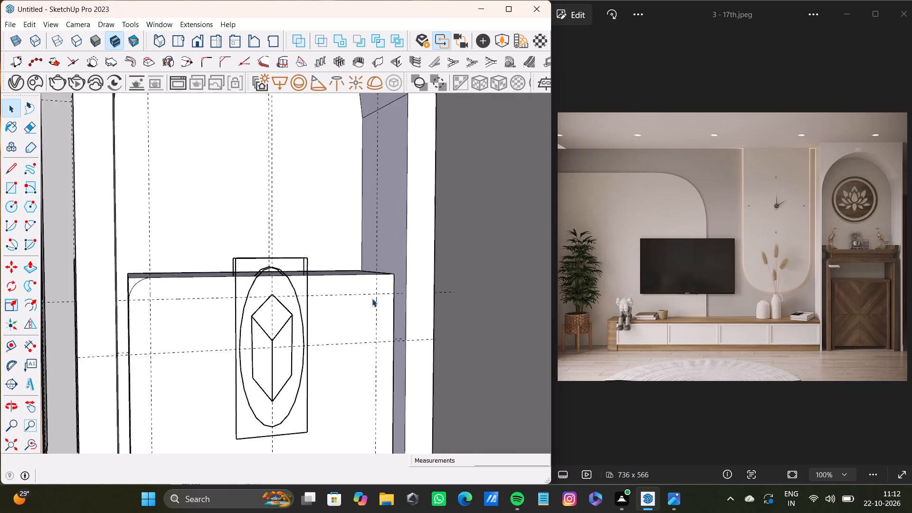
pyautogui.scroll(5, 372, 298)
pyautogui.moveTo(390, 279); pyautogui.dragTo(358, 293, button='middle')
pyautogui.press('a')
pyautogui.scroll(4, 377, 283)
pyautogui.moveTo(380, 280); pyautogui.dragTo(340, 274, button='middle')
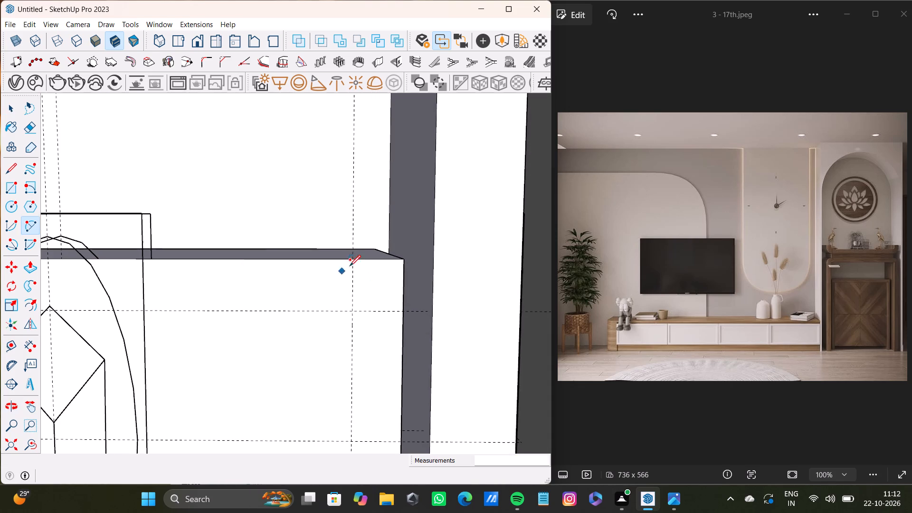
pyautogui.click(352, 258)
pyautogui.click(403, 313)
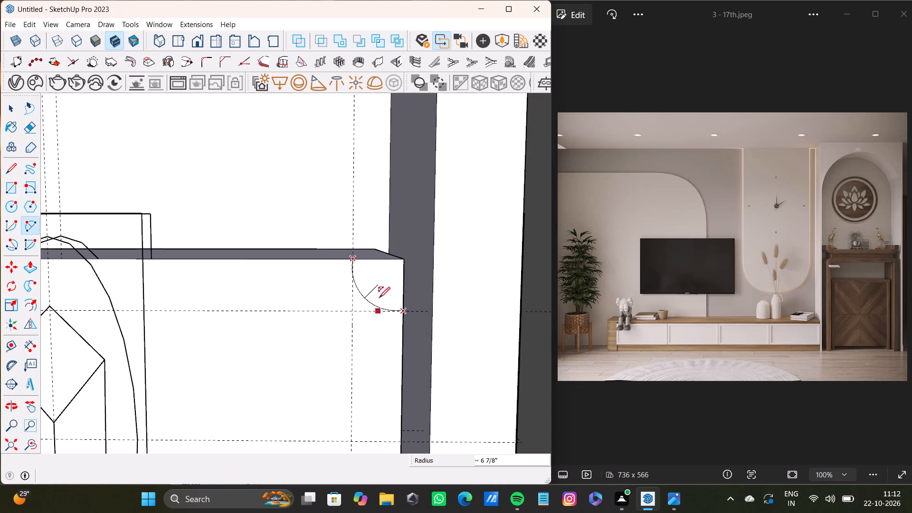
pyautogui.click(396, 280)
pyautogui.press('space')
pyautogui.scroll(-15, 344, 272)
pyautogui.keyDown('shift'); pyautogui.moveTo(294, 297); pyautogui.dragTo(379, 311, button='middle'); pyautogui.keyUp('shift')
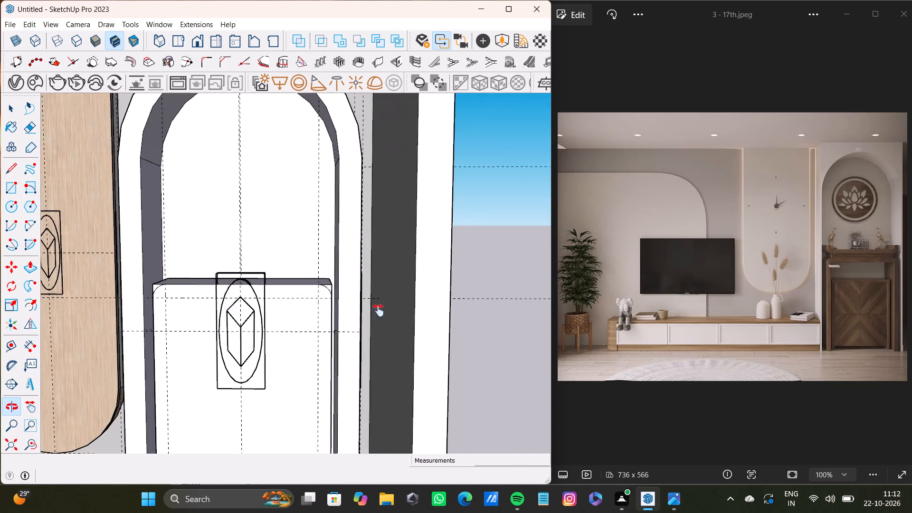
# Push the corner piece outside the arc at the cabinet's upper-left corner back through the full 2' 8 1/2" depth.
pyautogui.keyDown('shift'); pyautogui.moveTo(379, 311); pyautogui.dragTo(482, 333, button='middle'); pyautogui.keyUp('shift')
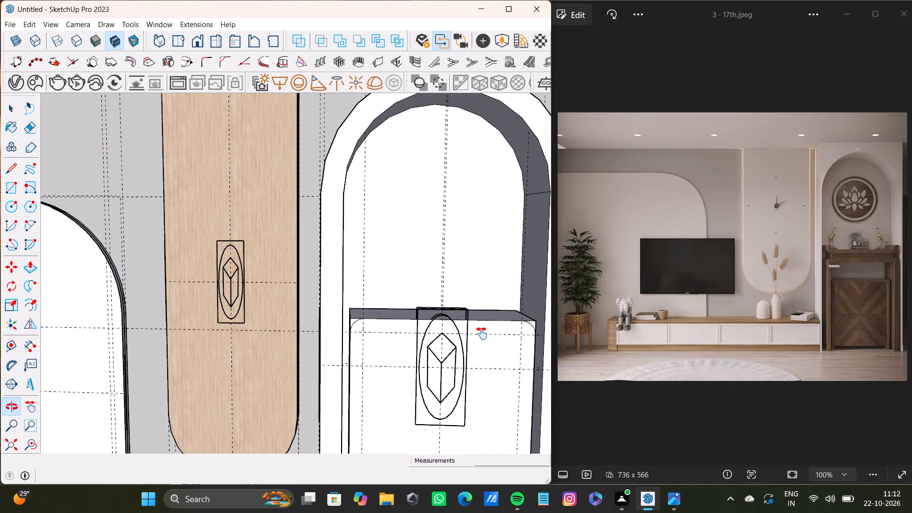
pyautogui.keyDown('shift'); pyautogui.moveTo(482, 333); pyautogui.dragTo(470, 335, button='middle'); pyautogui.keyUp('shift')
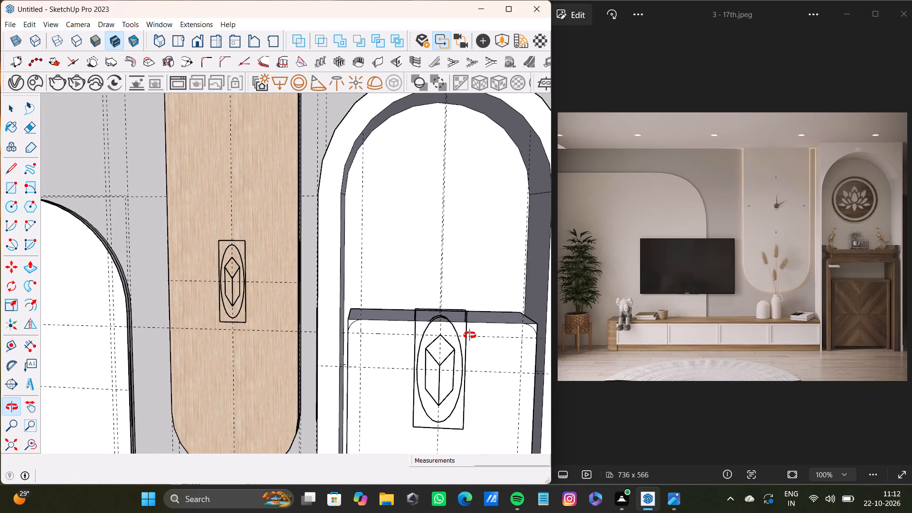
pyautogui.keyDown('shift'); pyautogui.moveTo(470, 335); pyautogui.dragTo(437, 342, button='middle'); pyautogui.keyUp('shift')
pyautogui.scroll(10, 362, 341)
pyautogui.press('space')
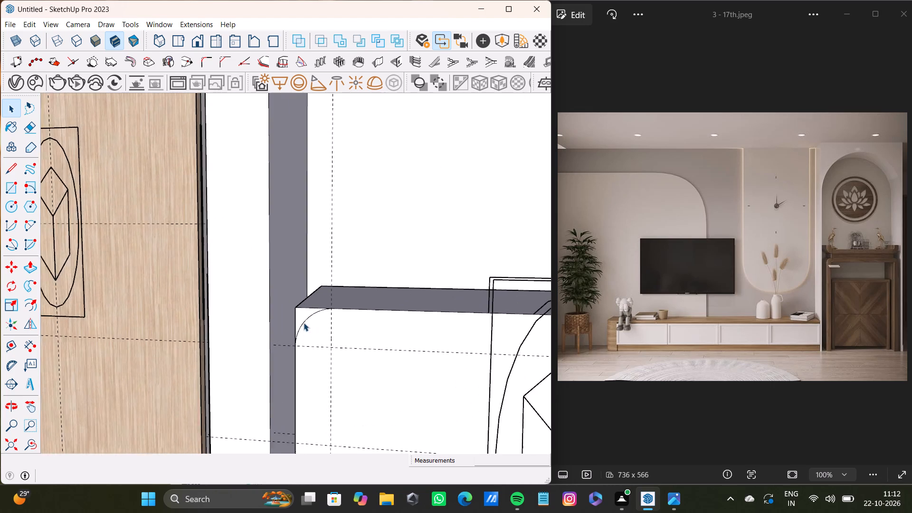
pyautogui.scroll(3, 304, 323)
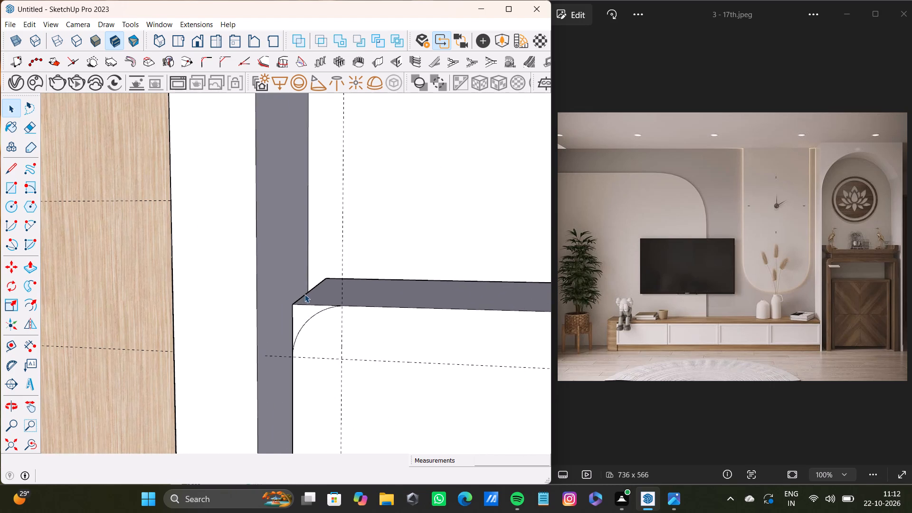
pyautogui.scroll(4, 300, 313)
pyautogui.click(305, 317)
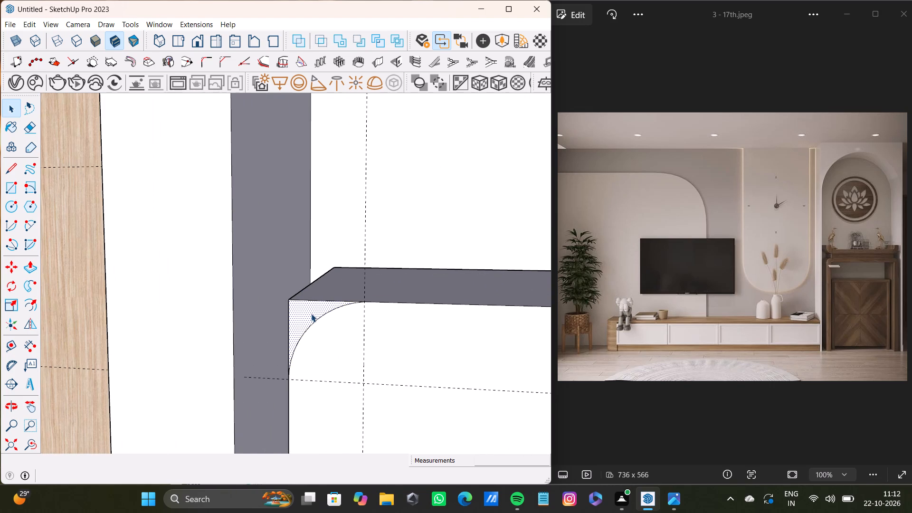
pyautogui.press('p')
pyautogui.moveTo(312, 313); pyautogui.dragTo(357, 263)
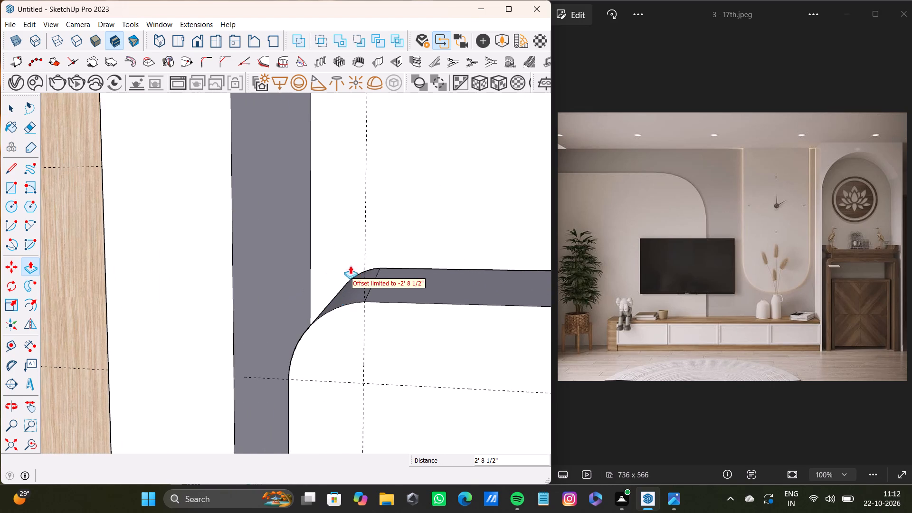
# Push the matching corner piece at the cabinet's upper-right corner back through the full 2' 8 1/2" depth.
pyautogui.scroll(-11, 342, 313)
pyautogui.moveTo(358, 347); pyautogui.dragTo(457, 349, button='middle')
pyautogui.scroll(-4, 450, 352)
pyautogui.moveTo(435, 351); pyautogui.dragTo(287, 368, button='middle')
pyautogui.keyDown('shift'); pyautogui.scroll(-1, 287, 368); pyautogui.keyUp('shift')
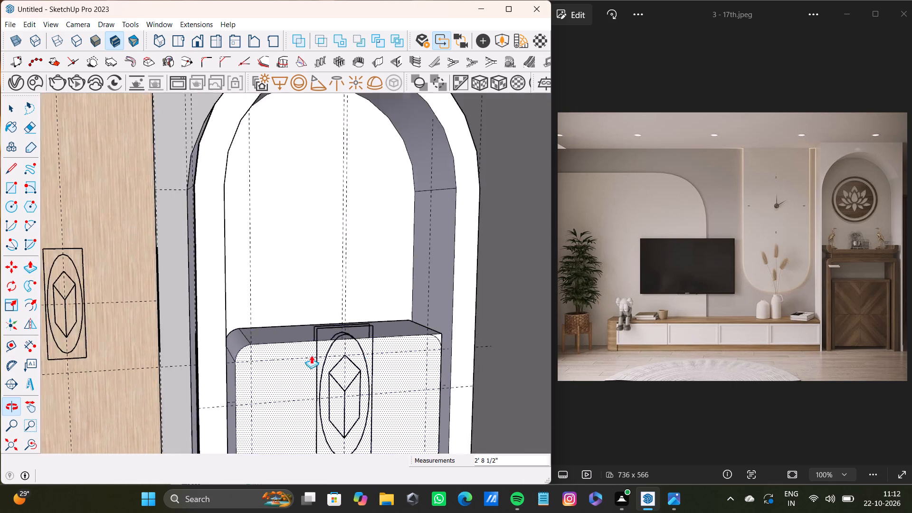
pyautogui.scroll(6, 403, 333)
pyautogui.moveTo(450, 341); pyautogui.dragTo(388, 290)
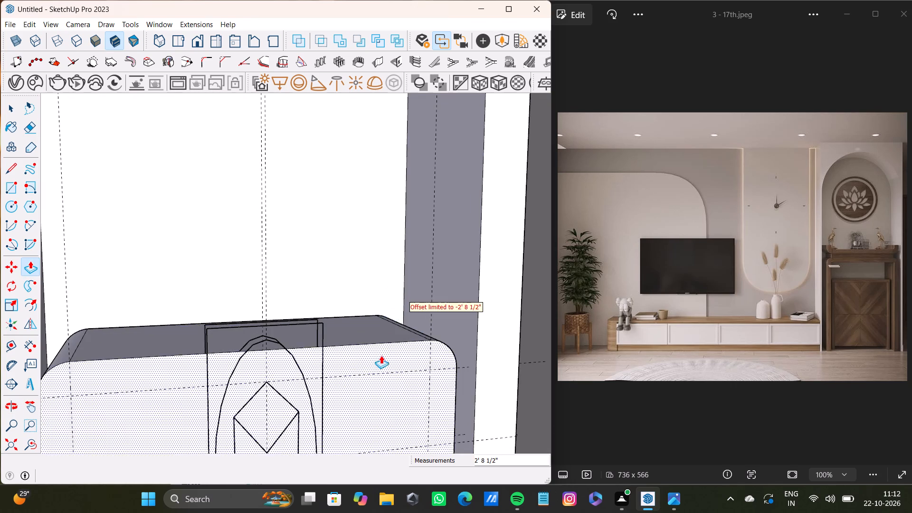
# Select the niche cabinet's top, front, side and rounded corner faces with their edges, and make them a group.
pyautogui.scroll(-9, 381, 357)
pyautogui.moveTo(401, 380); pyautogui.dragTo(209, 383, button='middle')
pyautogui.scroll(-5, 201, 379)
pyautogui.keyDown('shift'); pyautogui.moveTo(355, 388); pyautogui.dragTo(446, 359, button='middle'); pyautogui.keyUp('shift')
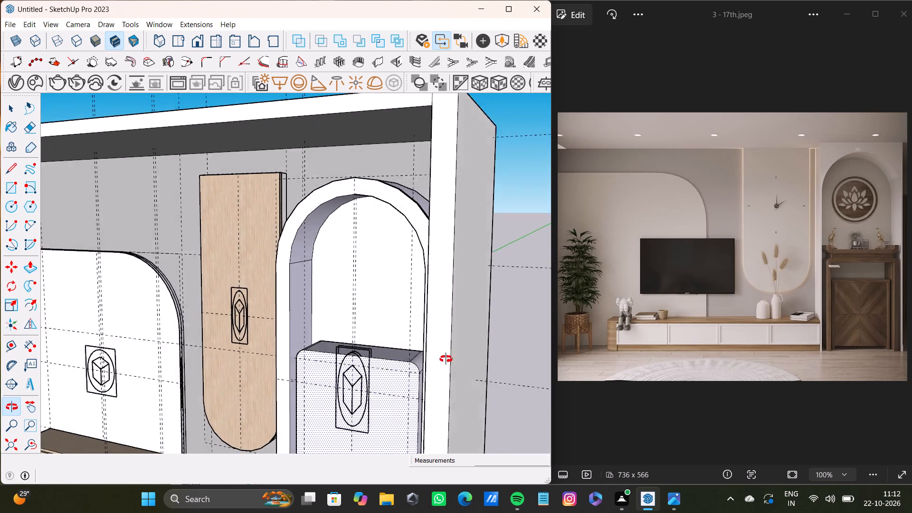
pyautogui.keyDown('shift'); pyautogui.moveTo(446, 359); pyautogui.dragTo(453, 357, button='middle'); pyautogui.keyUp('shift')
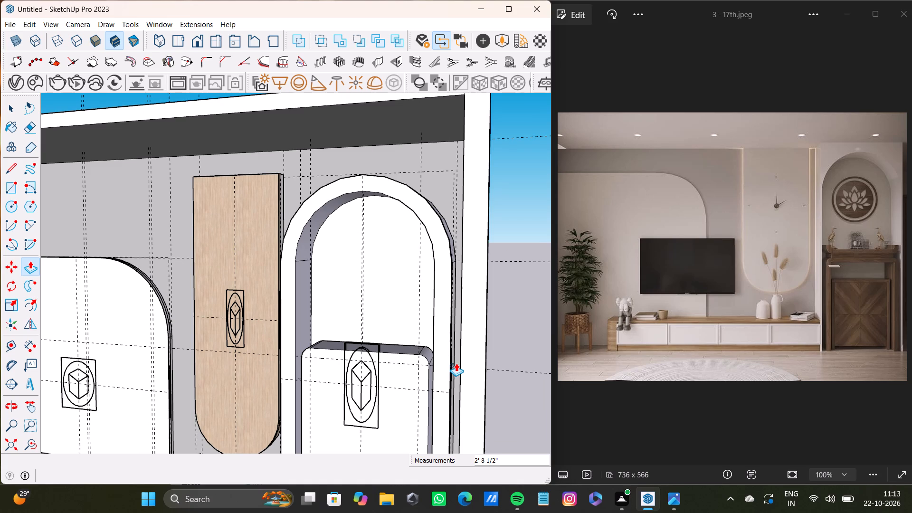
pyautogui.scroll(-4, 367, 338)
pyautogui.moveTo(381, 323); pyautogui.dragTo(416, 399, button='middle')
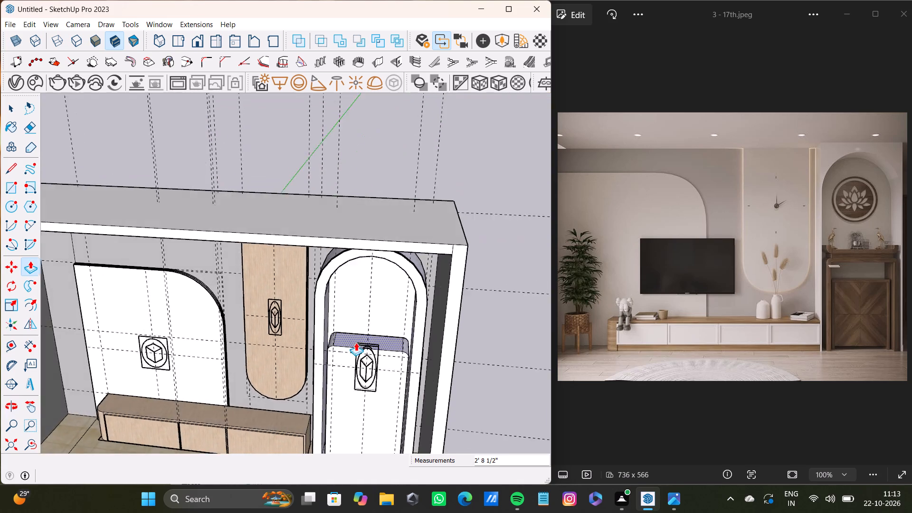
pyautogui.scroll(9, 356, 342)
pyautogui.moveTo(359, 338); pyautogui.dragTo(430, 345, button='middle')
pyautogui.press('space')
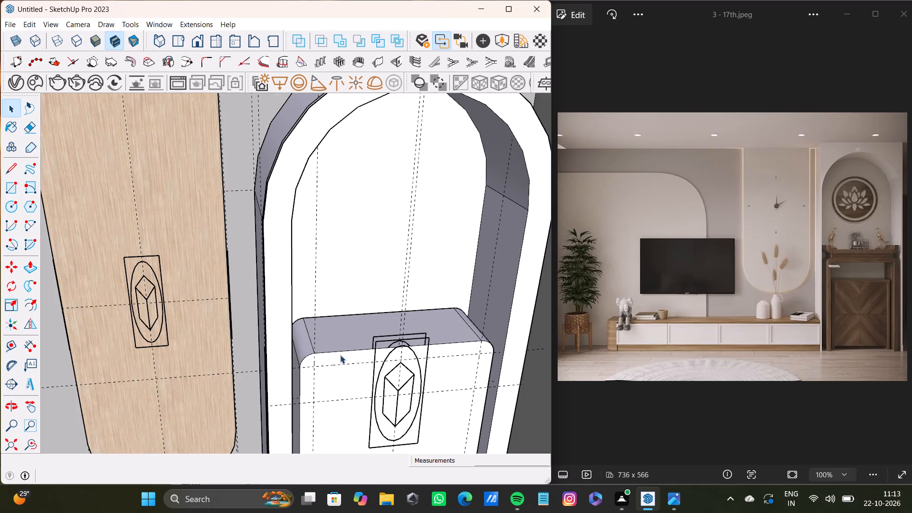
pyautogui.scroll(-4, 340, 355)
pyautogui.moveTo(350, 351); pyautogui.dragTo(295, 334, button='middle')
pyautogui.keyDown('shift'); pyautogui.scroll(6, 304, 333); pyautogui.keyUp('shift')
pyautogui.keyDown('shift'); pyautogui.doubleClick(333, 354); pyautogui.keyUp('shift')
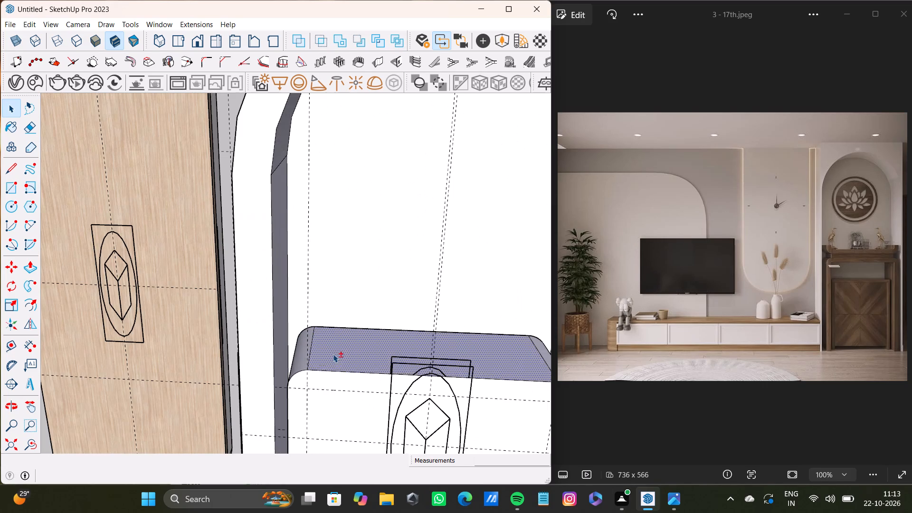
pyautogui.keyDown('shift'); pyautogui.doubleClick(302, 366); pyautogui.keyUp('shift')
pyautogui.keyDown('shift'); pyautogui.doubleClick(304, 379); pyautogui.keyUp('shift')
pyautogui.keyDown('shift'); pyautogui.scroll(-4, 313, 380); pyautogui.keyUp('shift')
pyautogui.keyDown('shift'); pyautogui.moveTo(358, 409); pyautogui.dragTo(312, 367, button='middle'); pyautogui.keyUp('shift')
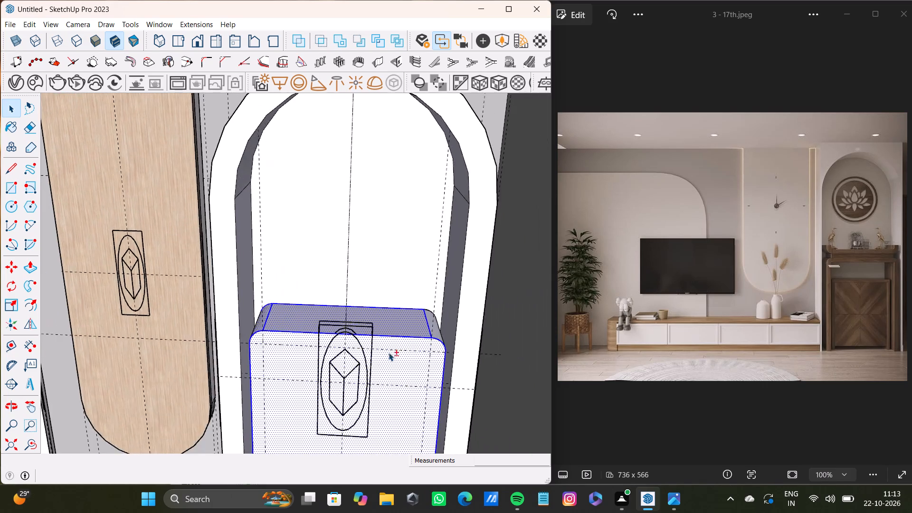
pyautogui.keyDown('shift'); pyautogui.scroll(7, 390, 349); pyautogui.keyUp('shift')
pyautogui.keyDown('shift'); pyautogui.doubleClick(466, 329); pyautogui.keyUp('shift')
pyautogui.keyDown('shift'); pyautogui.scroll(-9, 416, 361); pyautogui.keyUp('shift')
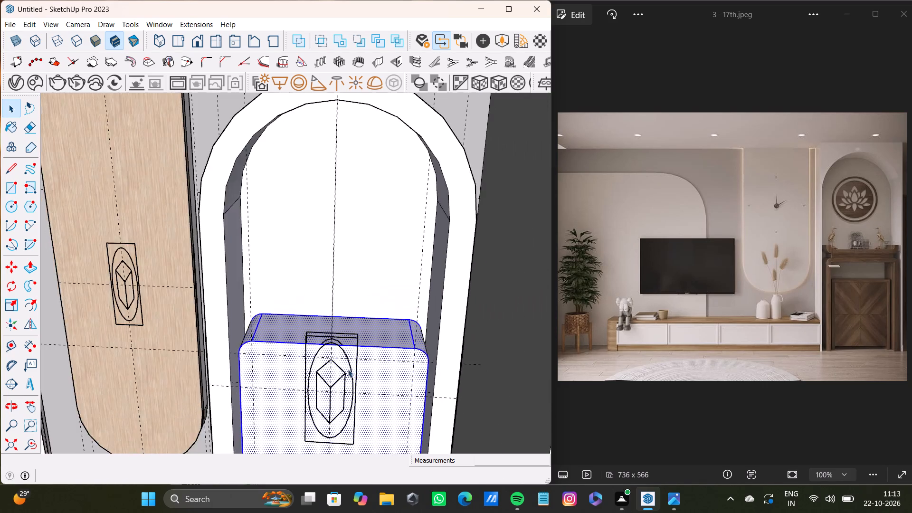
pyautogui.keyDown('shift'); pyautogui.scroll(-2, 348, 369); pyautogui.keyUp('shift')
pyautogui.moveTo(349, 371); pyautogui.dragTo(402, 368, button='middle')
pyautogui.scroll(11, 254, 357)
pyautogui.keyDown('shift'); pyautogui.moveTo(257, 371); pyautogui.dragTo(277, 266, button='middle'); pyautogui.keyUp('shift')
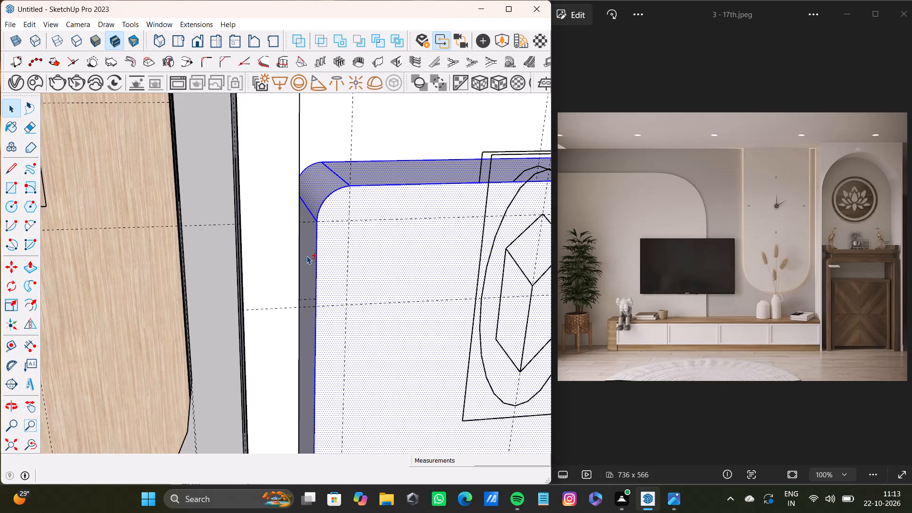
pyautogui.keyDown('shift'); pyautogui.doubleClick(306, 256); pyautogui.keyUp('shift')
pyautogui.keyDown('shift'); pyautogui.scroll(-13, 329, 280); pyautogui.keyUp('shift')
pyautogui.keyDown('shift'); pyautogui.moveTo(351, 327); pyautogui.dragTo(284, 246, button='middle'); pyautogui.keyUp('shift')
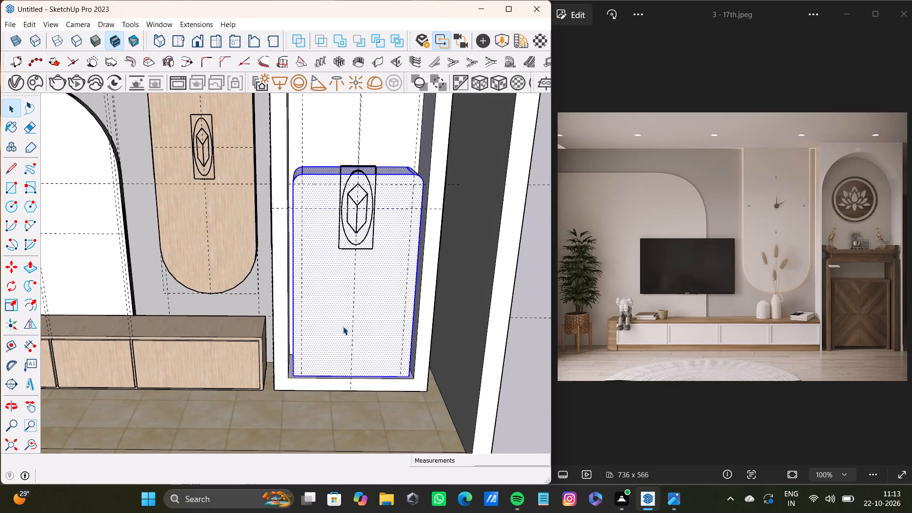
pyautogui.scroll(7, 347, 328)
pyautogui.moveTo(408, 327); pyautogui.dragTo(388, 334, button='middle')
pyautogui.scroll(7, 430, 332)
pyautogui.moveTo(430, 332); pyautogui.dragTo(398, 340, button='middle')
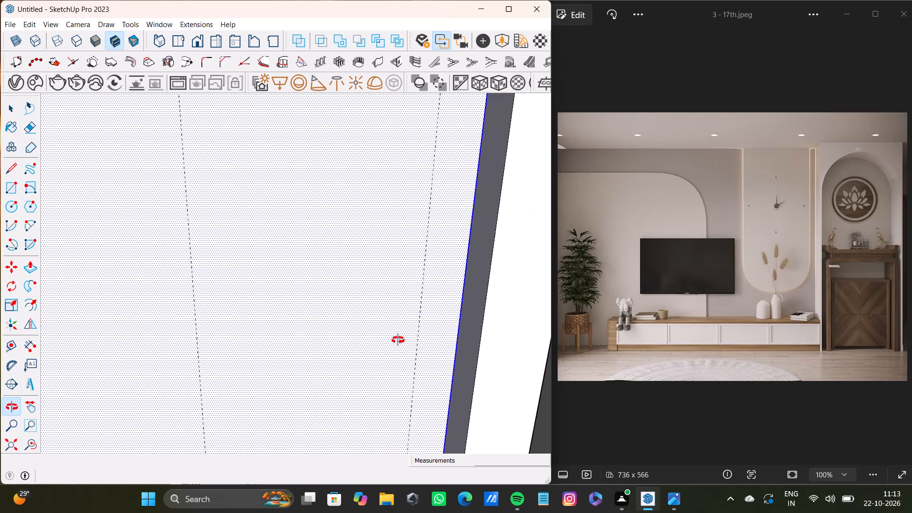
pyautogui.moveTo(398, 340); pyautogui.dragTo(380, 349, button='middle')
pyautogui.keyDown('shift'); pyautogui.scroll(3, 406, 325); pyautogui.keyUp('shift')
pyautogui.keyDown('shift'); pyautogui.doubleClick(410, 314); pyautogui.keyUp('shift')
pyautogui.keyDown('shift'); pyautogui.scroll(-8, 399, 314); pyautogui.keyUp('shift')
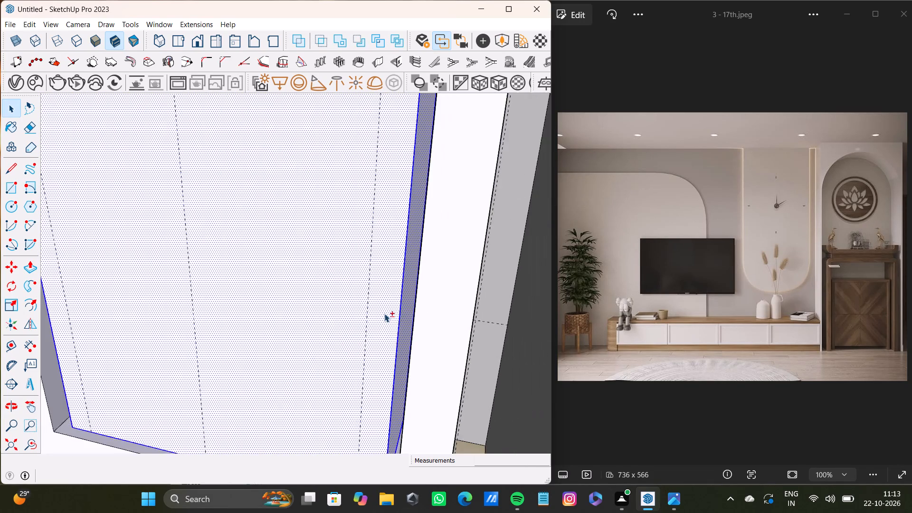
pyautogui.keyDown('shift'); pyautogui.scroll(-9, 384, 313); pyautogui.keyUp('shift')
pyautogui.moveTo(365, 323); pyautogui.dragTo(499, 335, button='middle')
pyautogui.scroll(-10, 499, 335)
pyautogui.keyDown('shift'); pyautogui.moveTo(408, 305); pyautogui.dragTo(354, 276, button='middle'); pyautogui.keyUp('shift')
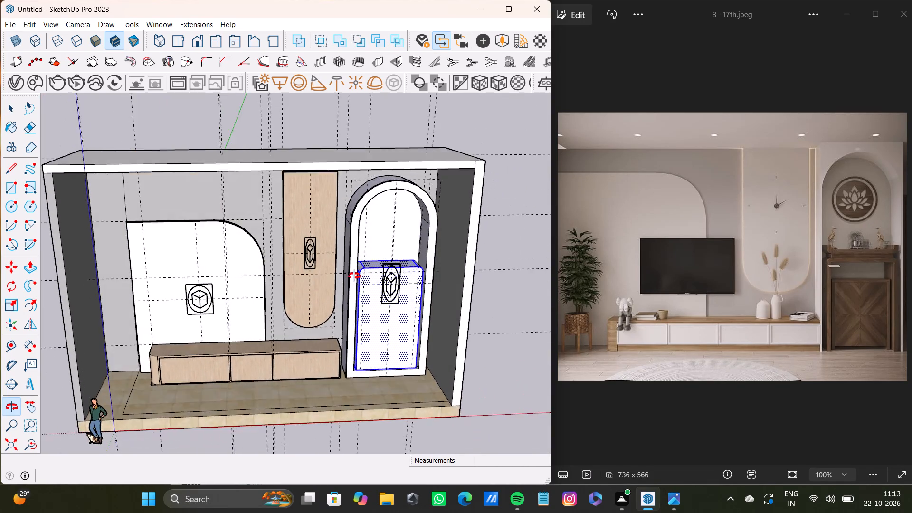
pyautogui.keyDown('shift'); pyautogui.moveTo(354, 276); pyautogui.dragTo(353, 274, button='middle'); pyautogui.keyUp('shift')
pyautogui.rightClick(373, 291)
pyautogui.click(412, 134)
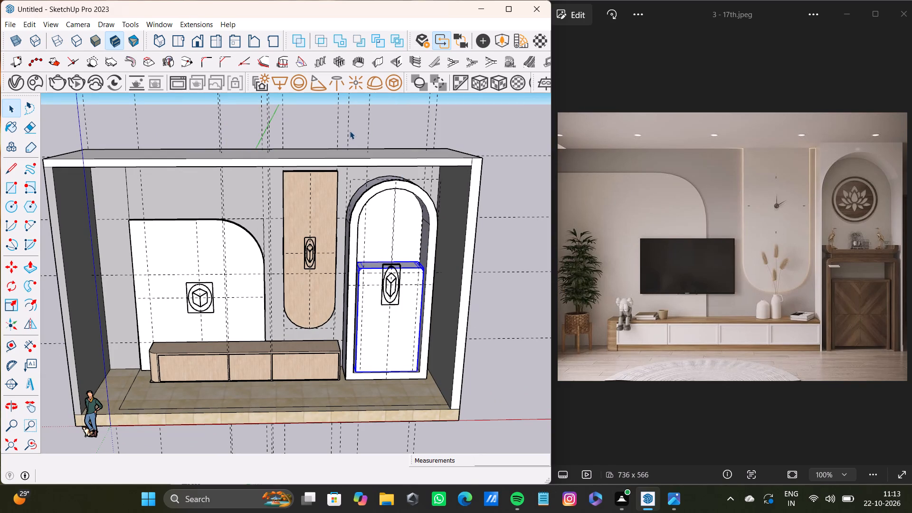
pyautogui.press('space')
pyautogui.click(386, 123)
# Draw a 6' 4 13/16" by 2' 8 1/2" rectangle on the cabinet's flat top between the two rounded corners.
pyautogui.scroll(4, 373, 251)
pyautogui.moveTo(372, 264); pyautogui.dragTo(384, 320, button='middle')
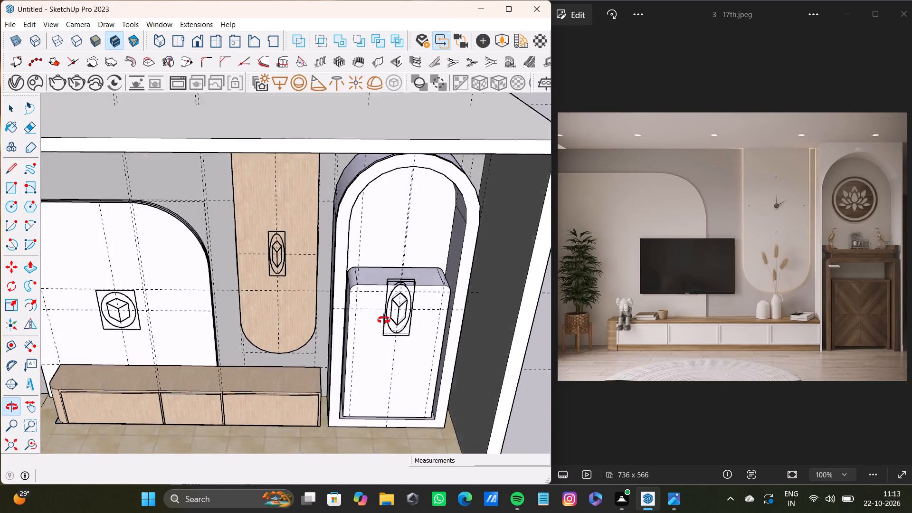
pyautogui.moveTo(384, 320); pyautogui.dragTo(384, 321, button='middle')
pyautogui.click(15, 186)
pyautogui.scroll(8, 402, 269)
pyautogui.moveTo(402, 272); pyautogui.dragTo(355, 302, button='middle')
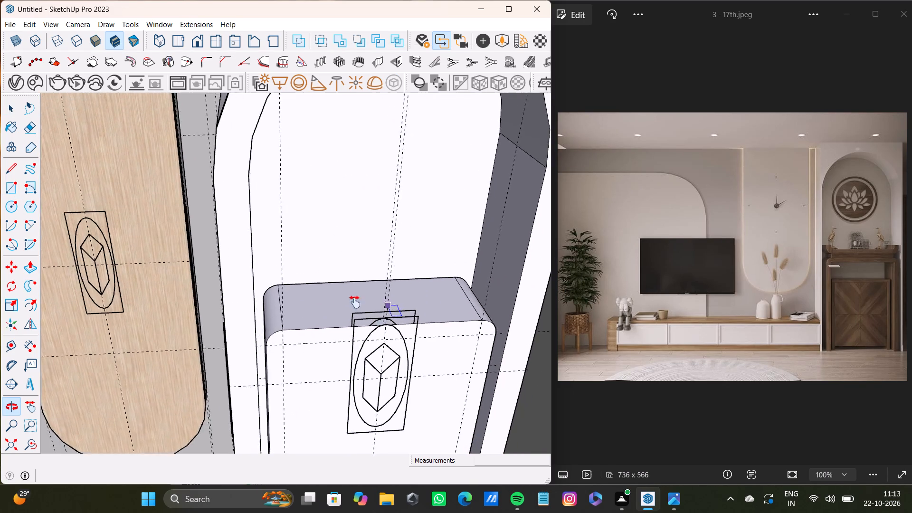
pyautogui.moveTo(355, 302); pyautogui.dragTo(333, 315, button='middle')
pyautogui.scroll(2, 221, 283)
pyautogui.click(256, 282)
pyautogui.scroll(-3, 364, 323)
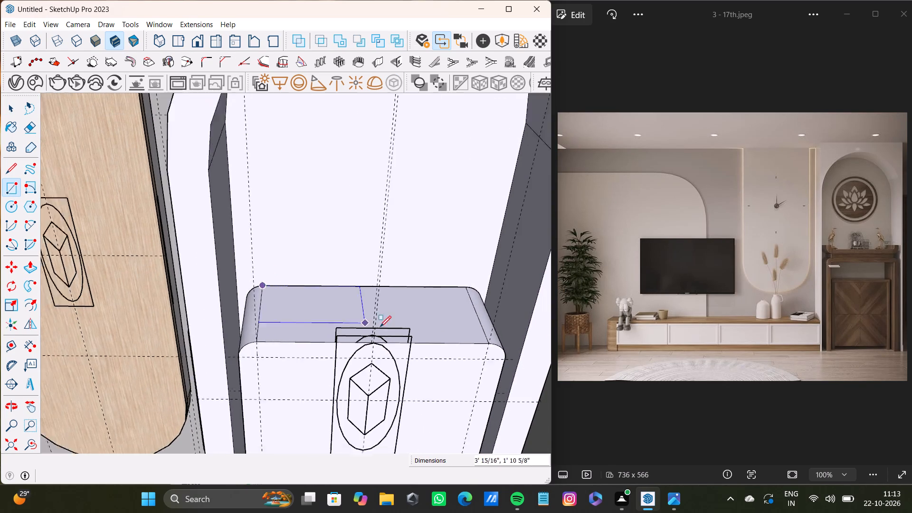
pyautogui.keyDown('shift'); pyautogui.moveTo(382, 327); pyautogui.dragTo(361, 351, button='middle'); pyautogui.keyUp('shift')
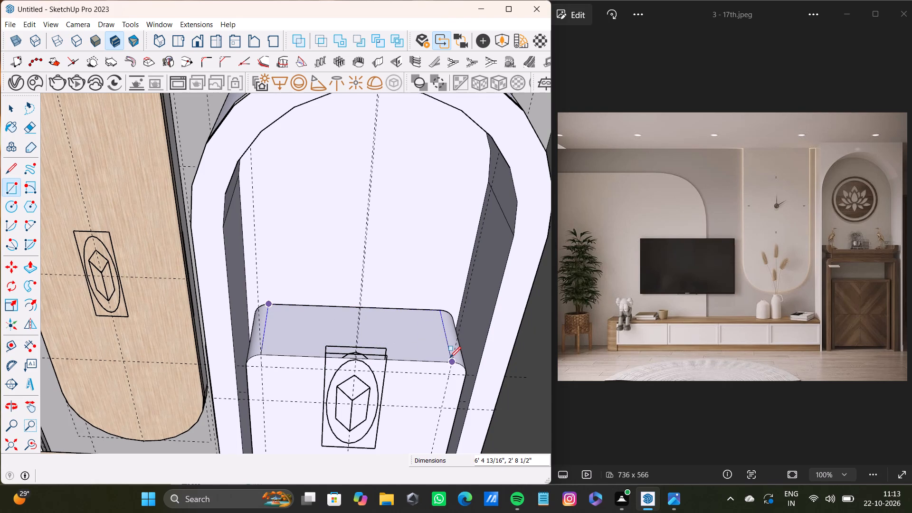
pyautogui.click(450, 357)
# Extrude the rectangle on the cabinet top upward about 5 1/8" into a slab.
pyautogui.press('space')
pyautogui.click(310, 319)
pyautogui.moveTo(357, 331); pyautogui.dragTo(358, 311, button='middle')
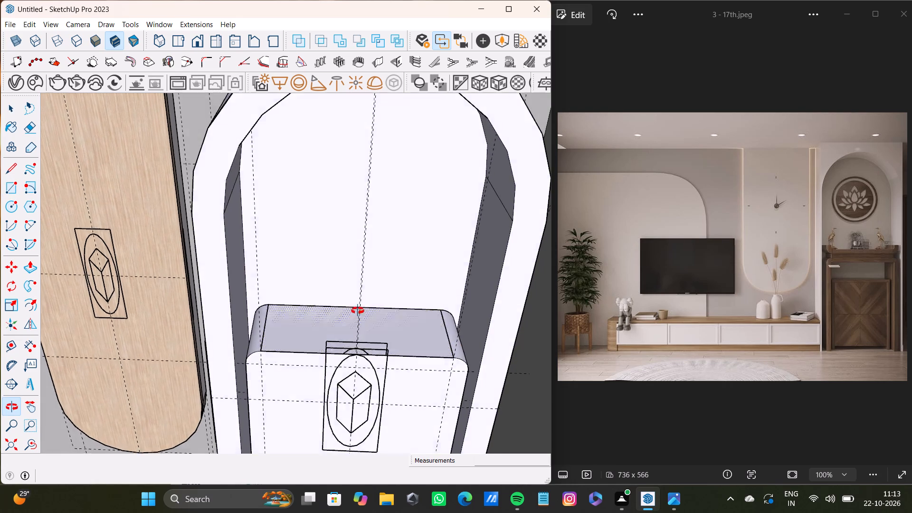
pyautogui.moveTo(358, 311); pyautogui.dragTo(357, 283, button='middle')
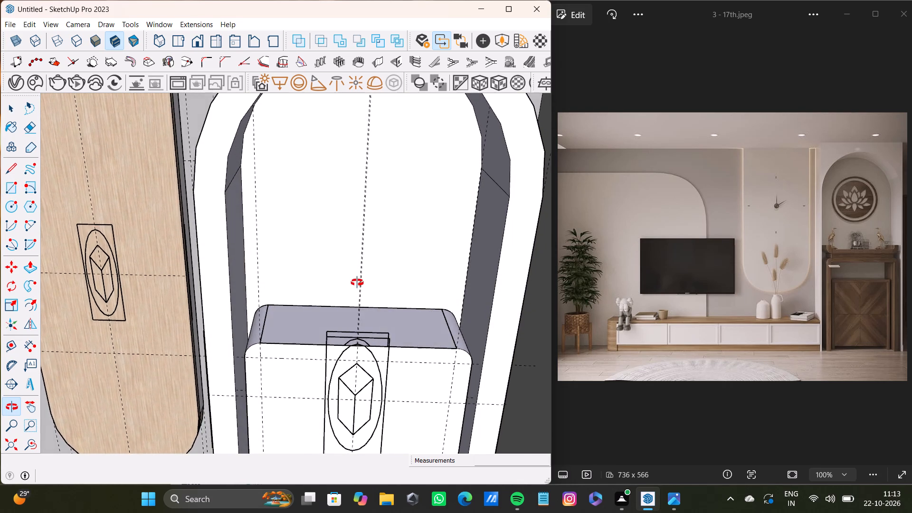
pyautogui.moveTo(357, 283); pyautogui.dragTo(378, 280, button='middle')
pyautogui.press('p')
pyautogui.moveTo(426, 315); pyautogui.dragTo(426, 309)
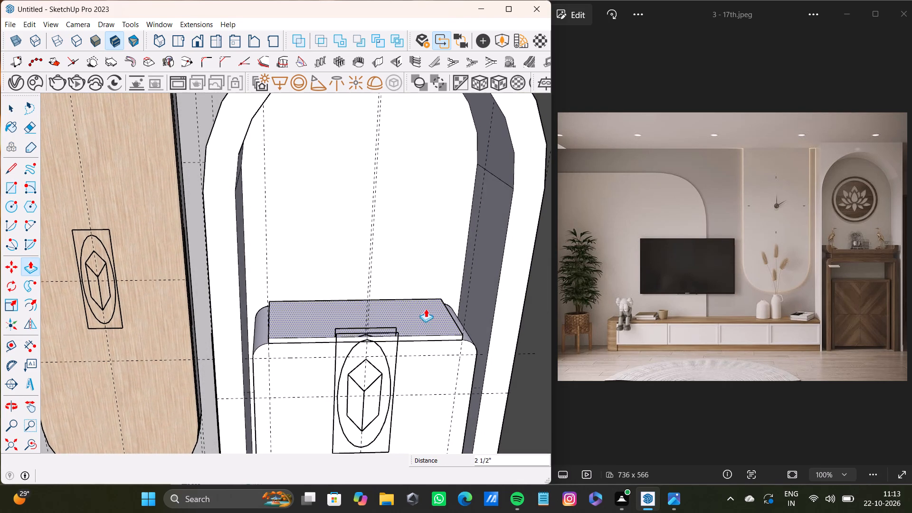
pyautogui.moveTo(426, 309); pyautogui.dragTo(419, 304)
pyautogui.scroll(-3, 392, 314)
pyautogui.moveTo(400, 322); pyautogui.dragTo(367, 320, button='middle')
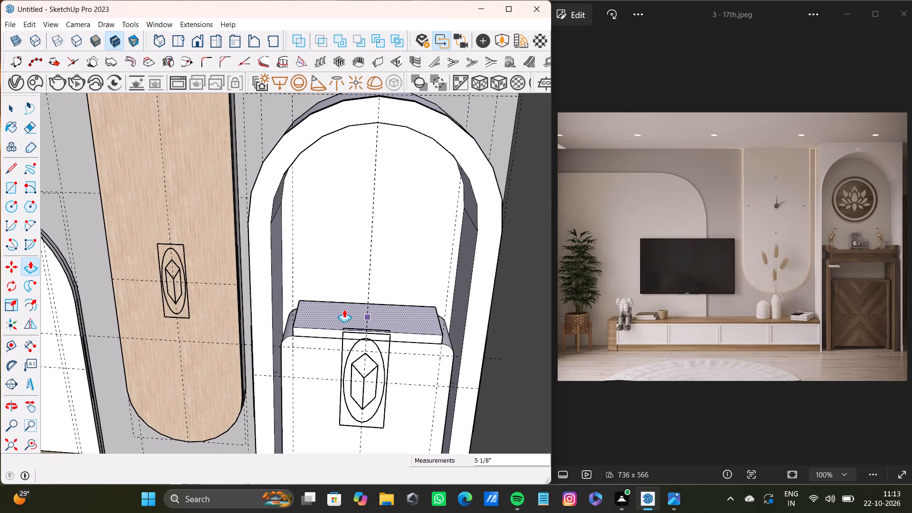
# Select the top, front and side faces of the new slab on the cabinet together with their edges.
pyautogui.press('space')
pyautogui.doubleClick(323, 312)
pyautogui.scroll(8, 316, 332)
pyautogui.moveTo(317, 331); pyautogui.dragTo(391, 321, button='middle')
pyautogui.keyDown('shift'); pyautogui.scroll(3, 348, 319); pyautogui.keyUp('shift')
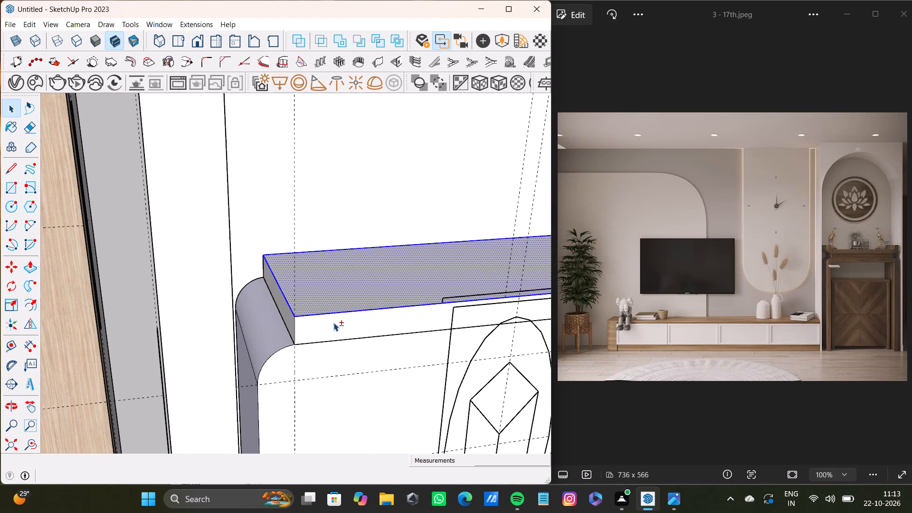
pyautogui.keyDown('shift'); pyautogui.doubleClick(333, 323); pyautogui.keyUp('shift')
pyautogui.keyDown('shift'); pyautogui.doubleClick(289, 320); pyautogui.keyUp('shift')
pyautogui.scroll(-4, 340, 327)
pyautogui.moveTo(386, 334); pyautogui.dragTo(194, 361, button='middle')
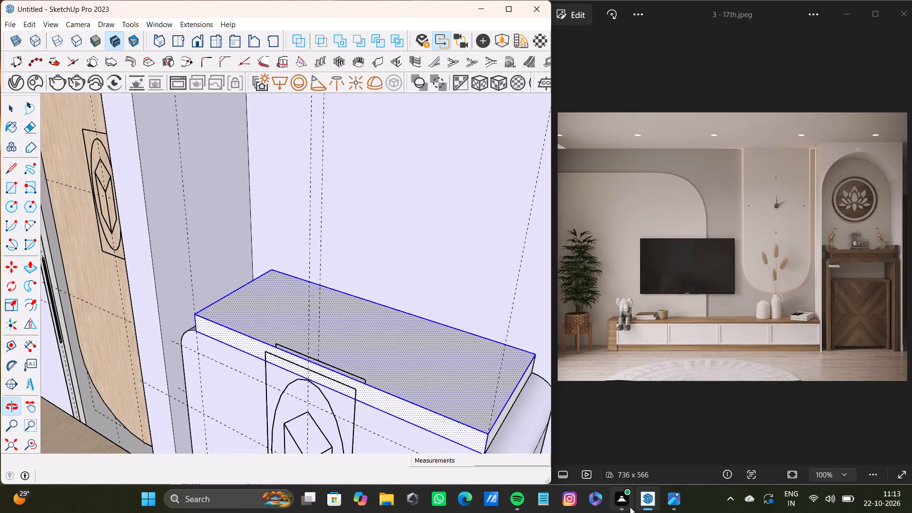
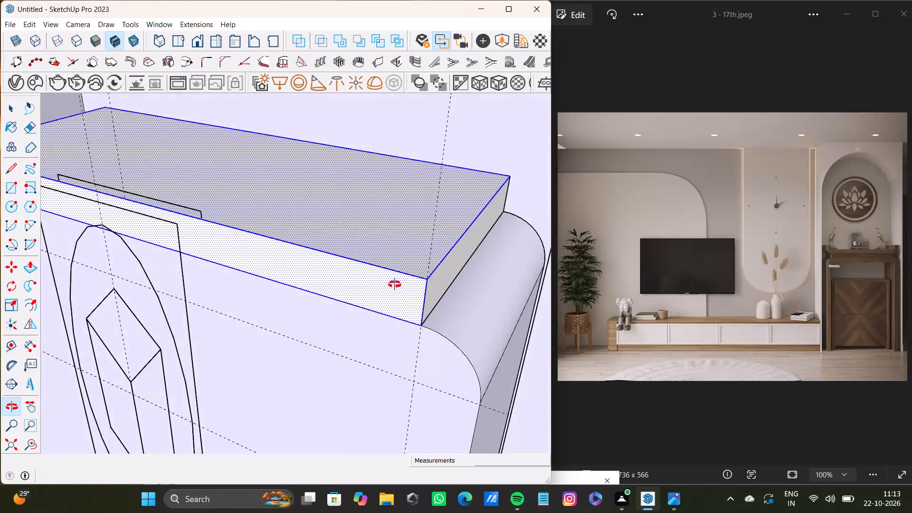
# Make the slab on top of the rounded cabinet in the arched niche a group and deselect it.
pyautogui.keyDown('shift'); pyautogui.scroll(4, 436, 261); pyautogui.keyUp('shift')
pyautogui.keyDown('shift'); pyautogui.doubleClick(440, 269); pyautogui.keyUp('shift')
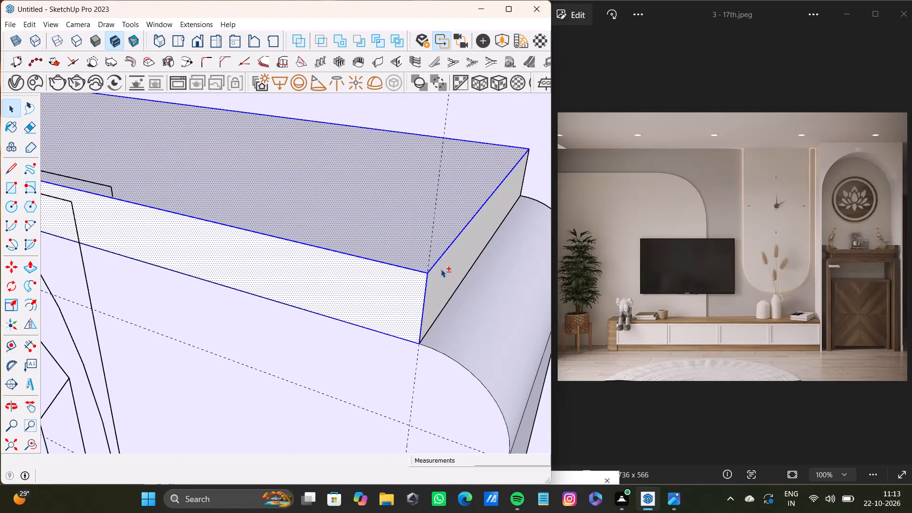
pyautogui.keyDown('shift'); pyautogui.scroll(-20, 441, 269); pyautogui.keyUp('shift')
pyautogui.keyDown('shift'); pyautogui.scroll(-15, 441, 269); pyautogui.keyUp('shift')
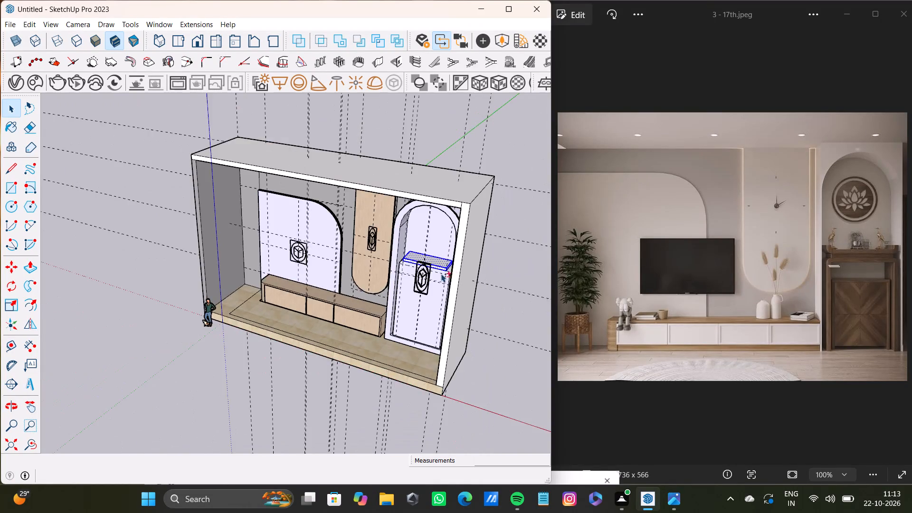
pyautogui.moveTo(440, 274); pyautogui.dragTo(538, 266, button='middle')
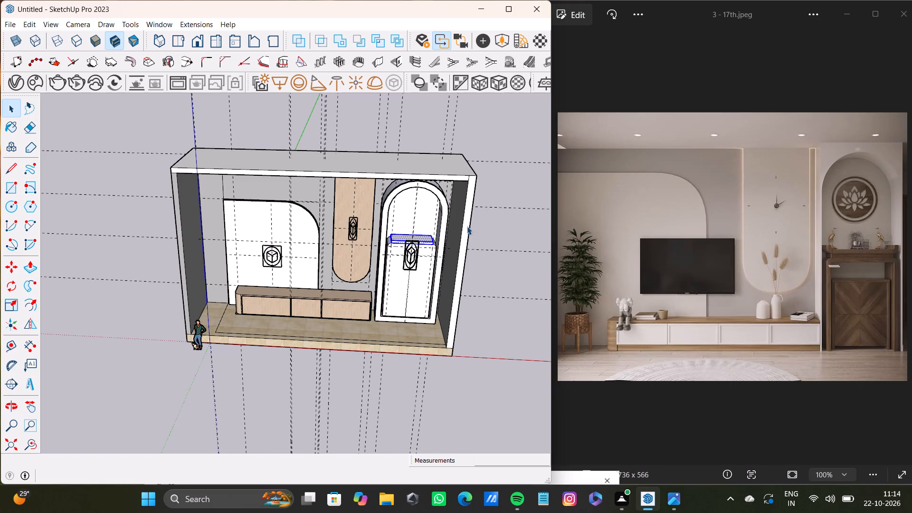
pyautogui.scroll(20, 450, 228)
pyautogui.scroll(7, 450, 228)
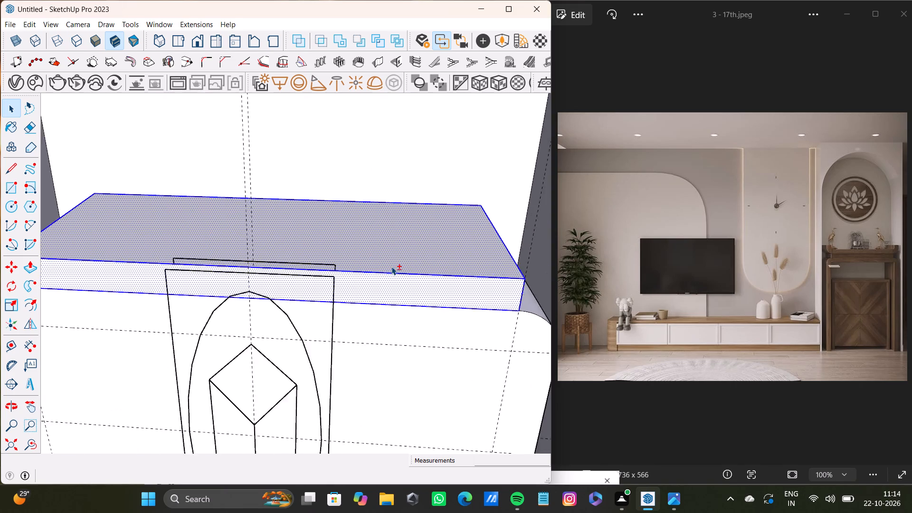
pyautogui.scroll(2, 391, 266)
pyautogui.keyDown('shift'); pyautogui.rightClick(392, 266); pyautogui.keyUp('shift')
pyautogui.keyDown('shift'); pyautogui.click(419, 357); pyautogui.keyUp('shift')
pyautogui.keyDown('shift'); pyautogui.scroll(-11, 420, 355); pyautogui.keyUp('shift')
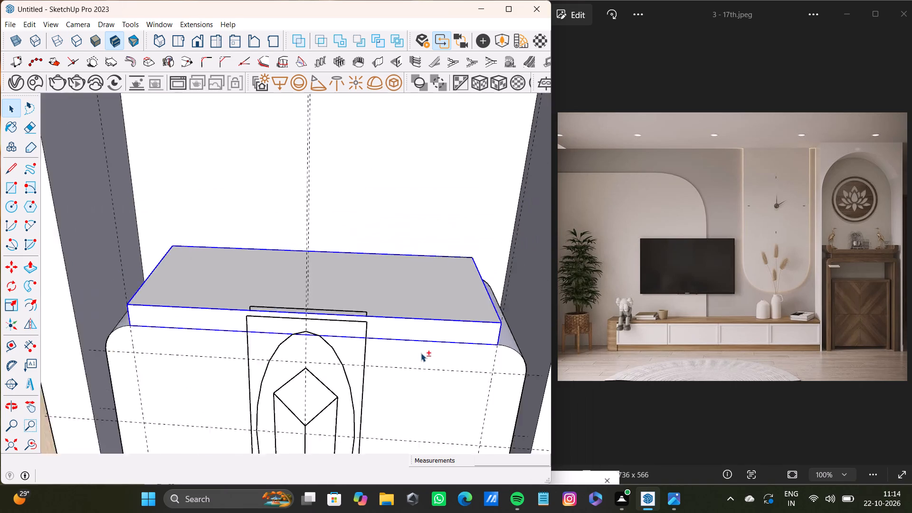
pyautogui.keyDown('shift'); pyautogui.scroll(-15, 421, 353); pyautogui.keyUp('shift')
pyautogui.press('space')
pyautogui.click(316, 159)
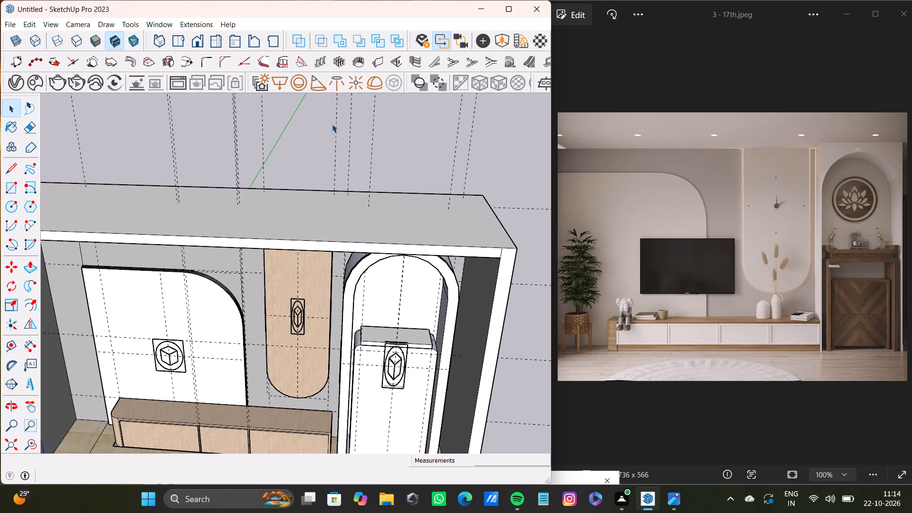
# Examine the slab and cabinet in the arched niche from several angles against the reference image.
pyautogui.scroll(-13, 297, 291)
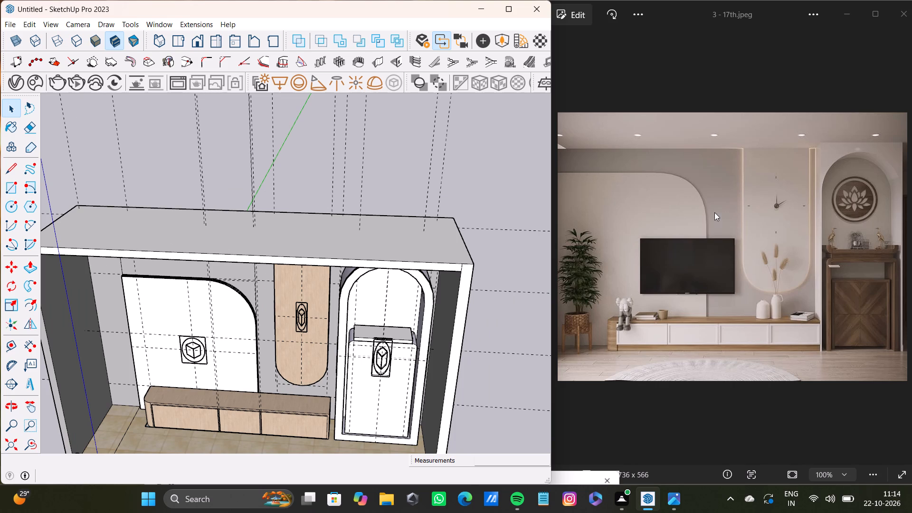
pyautogui.scroll(11, 350, 337)
pyautogui.moveTo(372, 332); pyautogui.dragTo(404, 315, button='middle')
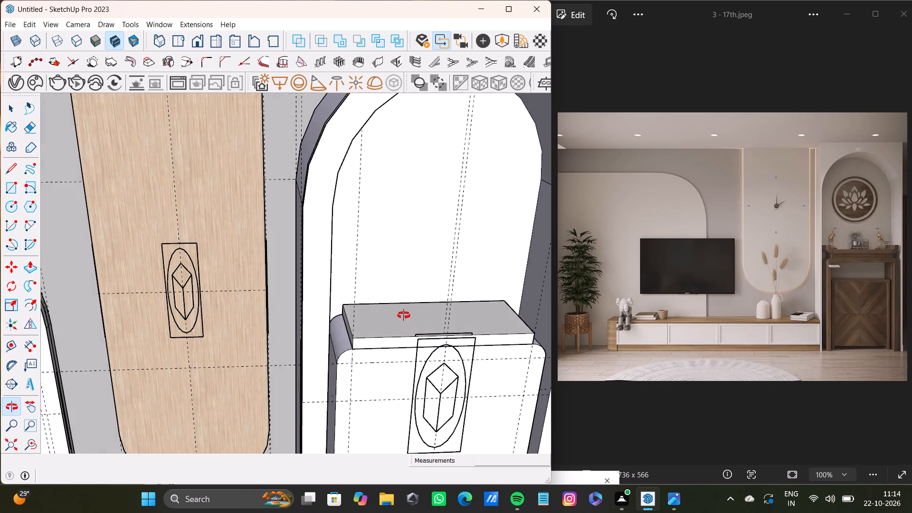
pyautogui.moveTo(404, 315); pyautogui.dragTo(365, 282, button='middle')
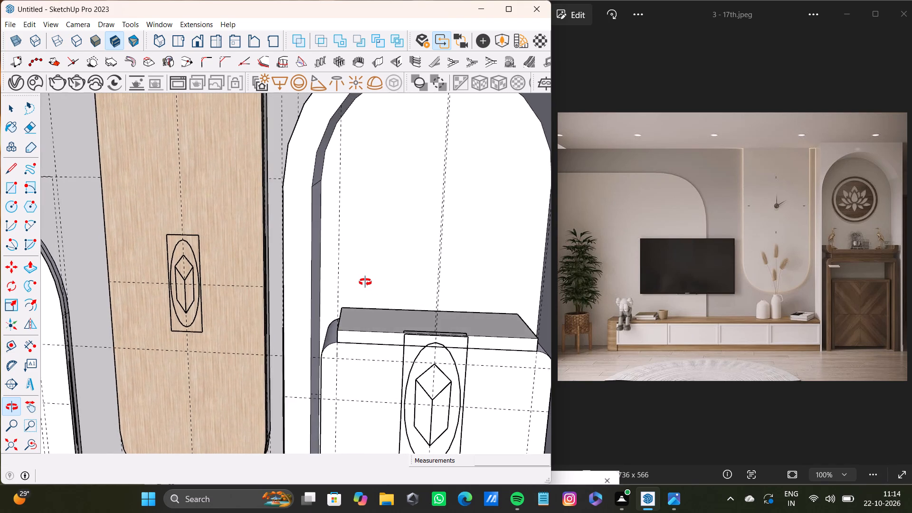
pyautogui.moveTo(365, 282); pyautogui.dragTo(364, 274, button='middle')
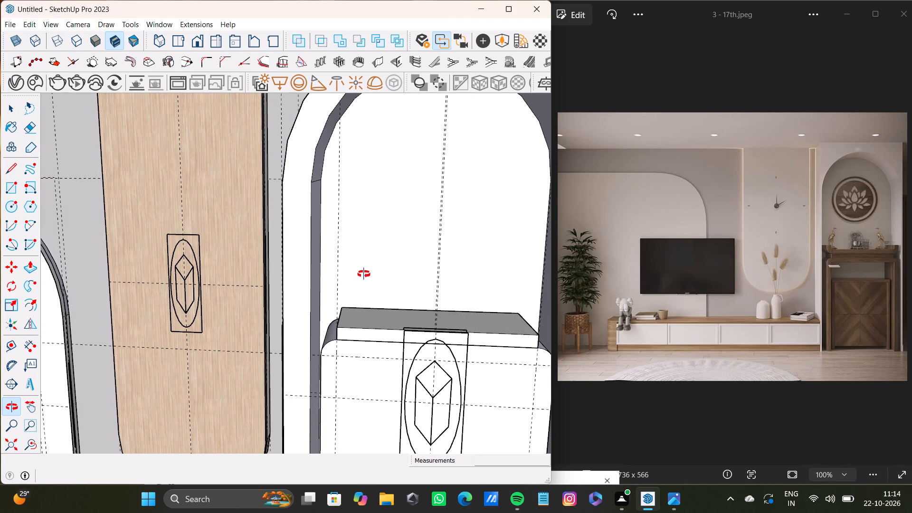
pyautogui.moveTo(364, 274); pyautogui.dragTo(363, 331, button='middle')
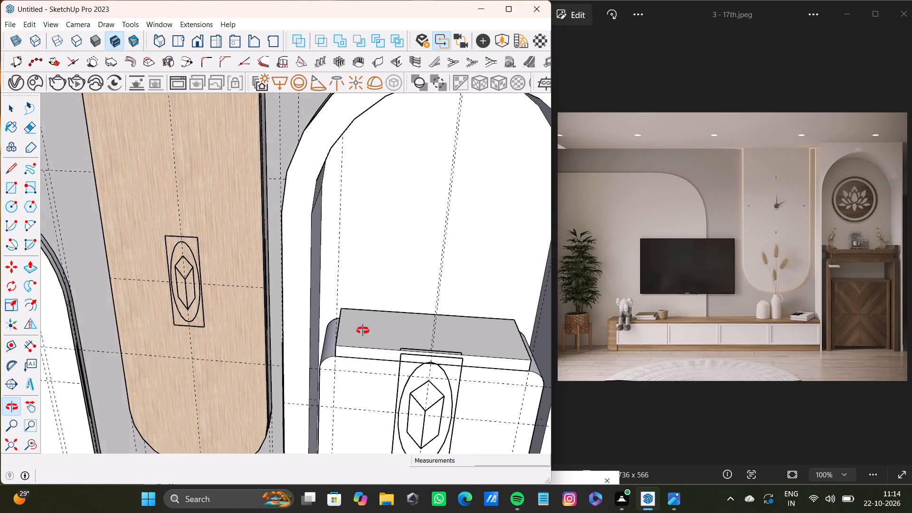
pyautogui.moveTo(363, 331); pyautogui.dragTo(362, 333, button='middle')
pyautogui.scroll(-3, 376, 327)
pyautogui.moveTo(377, 327); pyautogui.dragTo(381, 303, button='middle')
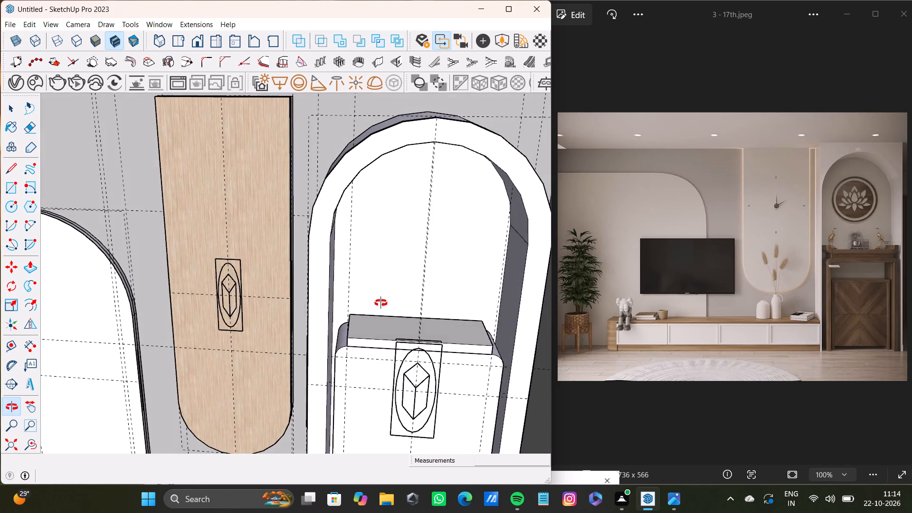
pyautogui.moveTo(381, 303); pyautogui.dragTo(380, 301, button='middle')
# Draw a rectangle corner to corner over the whole top face of the grouped slab.
pyautogui.press('r')
pyautogui.scroll(7, 371, 309)
pyautogui.click(330, 319)
pyautogui.scroll(-5, 471, 371)
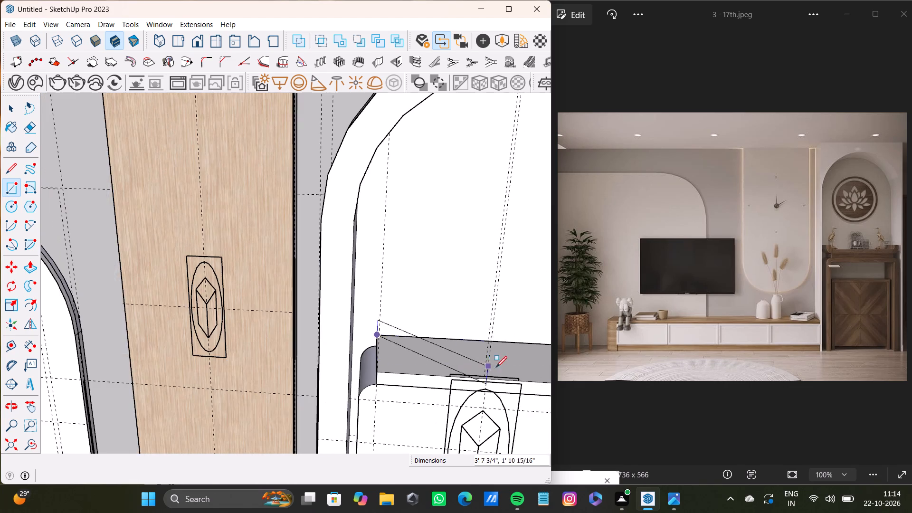
pyautogui.moveTo(496, 367); pyautogui.dragTo(427, 413, button='middle')
pyautogui.scroll(4, 465, 406)
pyautogui.keyDown('shift'); pyautogui.moveTo(478, 389); pyautogui.dragTo(437, 359, button='middle'); pyautogui.keyUp('shift')
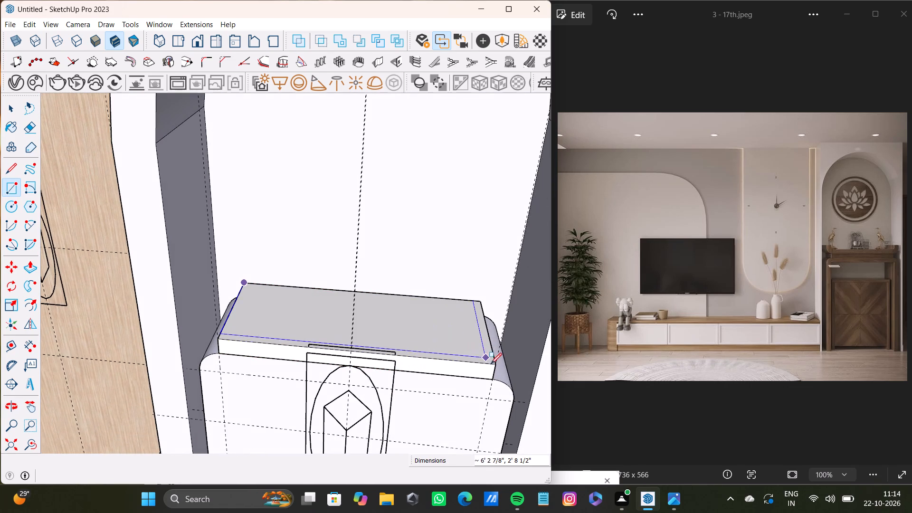
pyautogui.click(492, 365)
# Push/Pull the new rectangle upward about 5 13/16" and slightly adjust it to form a second slab.
pyautogui.scroll(-4, 437, 342)
pyautogui.moveTo(414, 340); pyautogui.dragTo(442, 340, button='middle')
pyautogui.press('space')
pyautogui.click(427, 314)
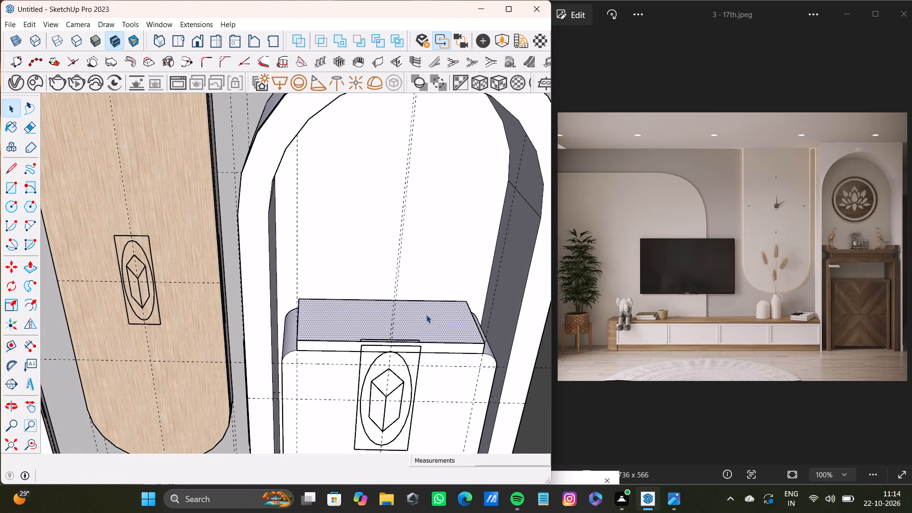
pyautogui.press('p')
pyautogui.moveTo(429, 315); pyautogui.dragTo(422, 303)
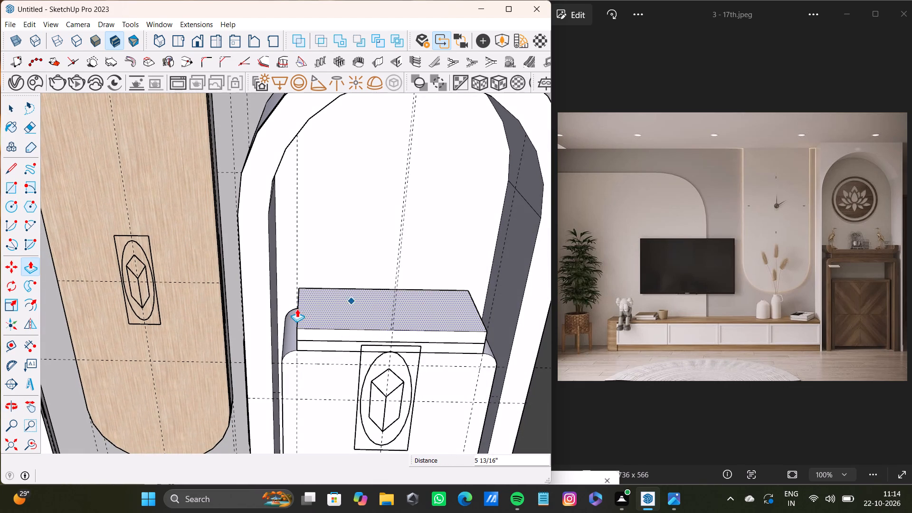
pyautogui.scroll(4, 297, 309)
pyautogui.moveTo(302, 323); pyautogui.dragTo(373, 309, button='middle')
pyautogui.scroll(7, 355, 335)
pyautogui.hotkey('alt', 'space')
pyautogui.click(305, 330)
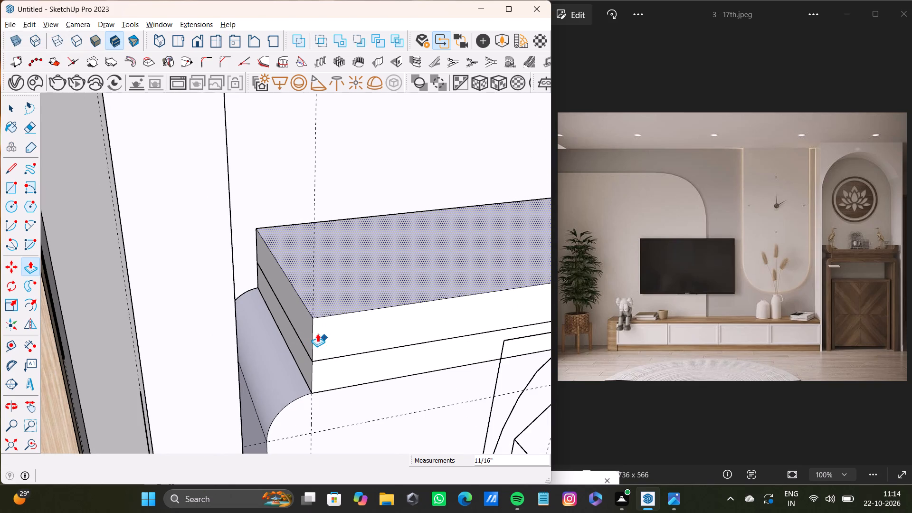
# Push the upper slab's top face down in two passes so it is thinner than the slab beneath.
pyautogui.press('space')
pyautogui.click(334, 309)
pyautogui.press('p')
pyautogui.moveTo(334, 308); pyautogui.dragTo(337, 321)
pyautogui.press('space')
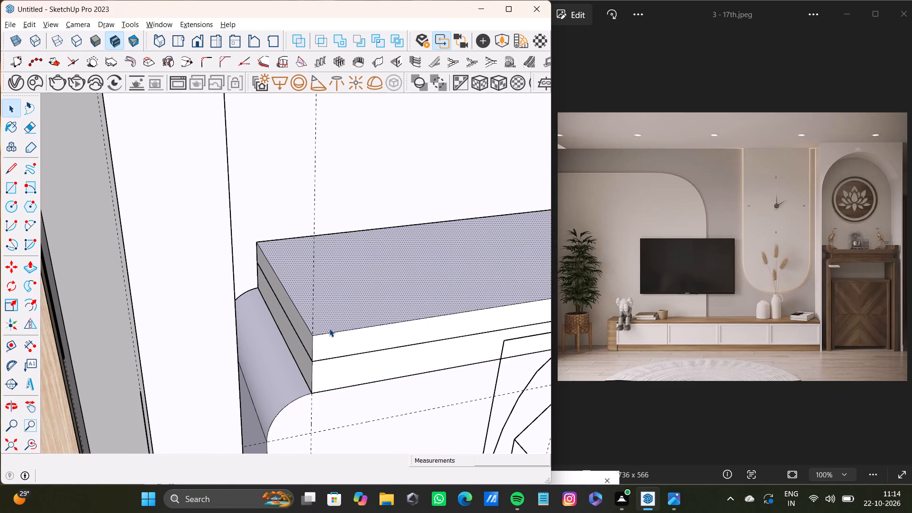
pyautogui.press('p')
pyautogui.moveTo(336, 320); pyautogui.dragTo(336, 325)
pyautogui.press('space')
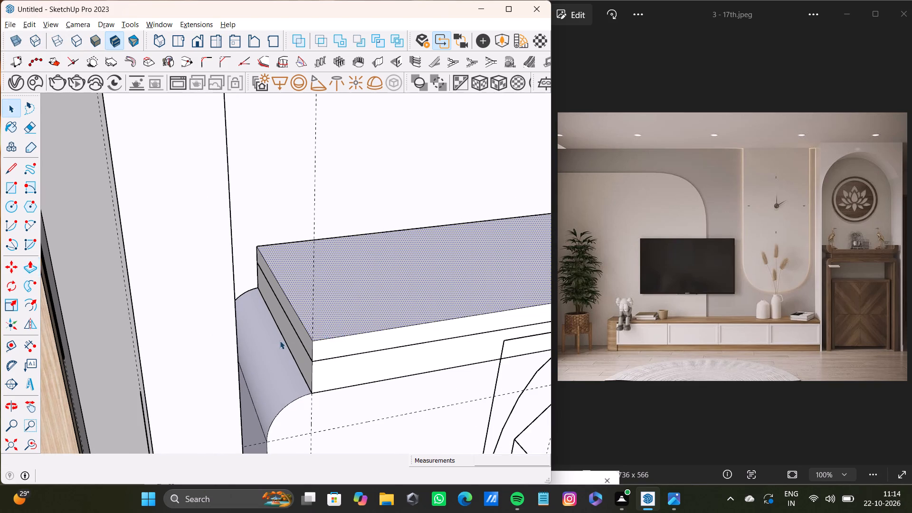
# Pull the upper slab's left end face outward about 2 15/16" to overhang the lower slab.
pyautogui.scroll(7, 282, 340)
pyautogui.click(330, 330)
pyautogui.press('p')
pyautogui.moveTo(332, 329); pyautogui.dragTo(278, 327)
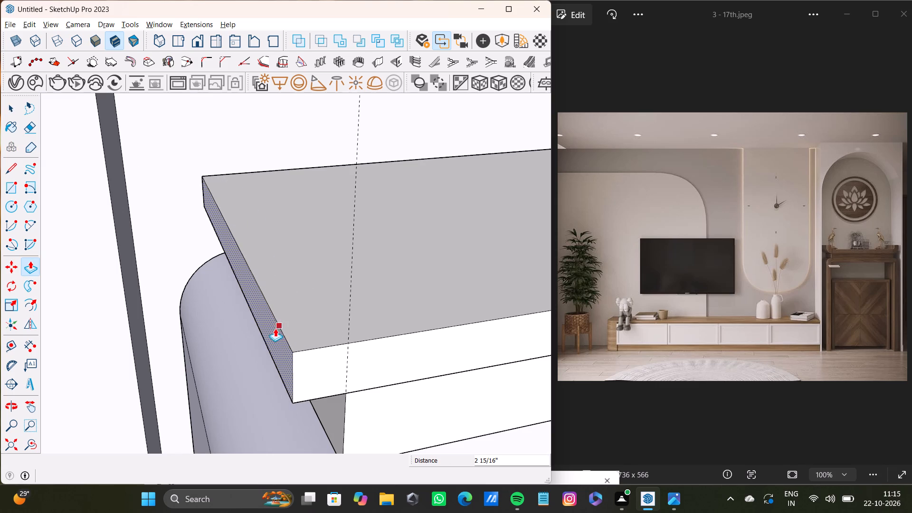
# Pull the upper slab's right end face outward about 1 11/16" past the lower slab.
pyautogui.scroll(-13, 277, 332)
pyautogui.moveTo(293, 342); pyautogui.dragTo(215, 303, button='middle')
pyautogui.scroll(-7, 270, 311)
pyautogui.moveTo(288, 337); pyautogui.dragTo(268, 313, button='middle')
pyautogui.scroll(3, 507, 341)
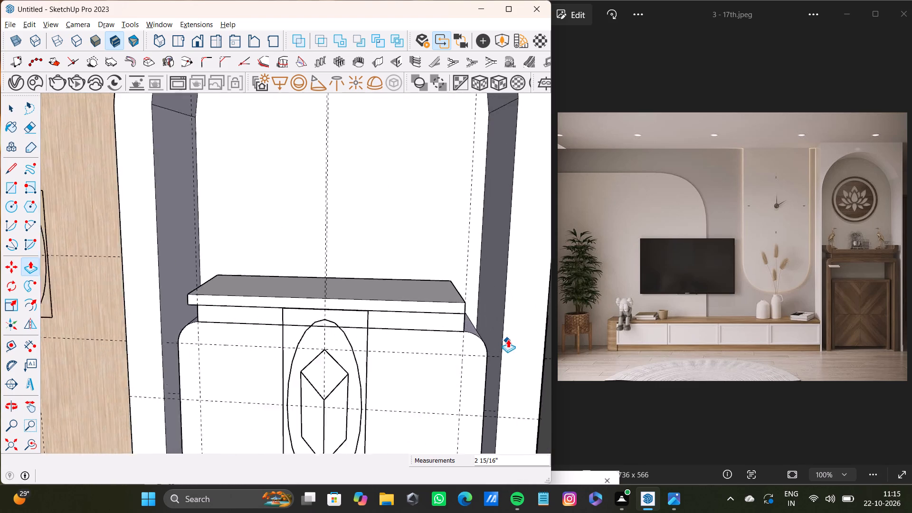
pyautogui.scroll(4, 508, 339)
pyautogui.scroll(-1, 468, 327)
pyautogui.moveTo(465, 327); pyautogui.dragTo(414, 326, button='middle')
pyautogui.scroll(10, 421, 315)
pyautogui.click(429, 284)
pyautogui.press('space')
pyautogui.click(429, 282)
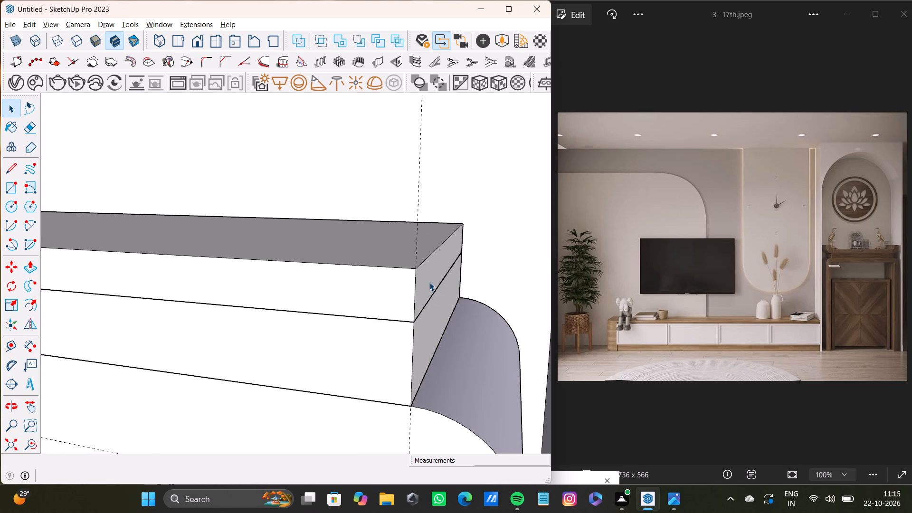
pyautogui.press('p')
pyautogui.moveTo(430, 276); pyautogui.dragTo(454, 281)
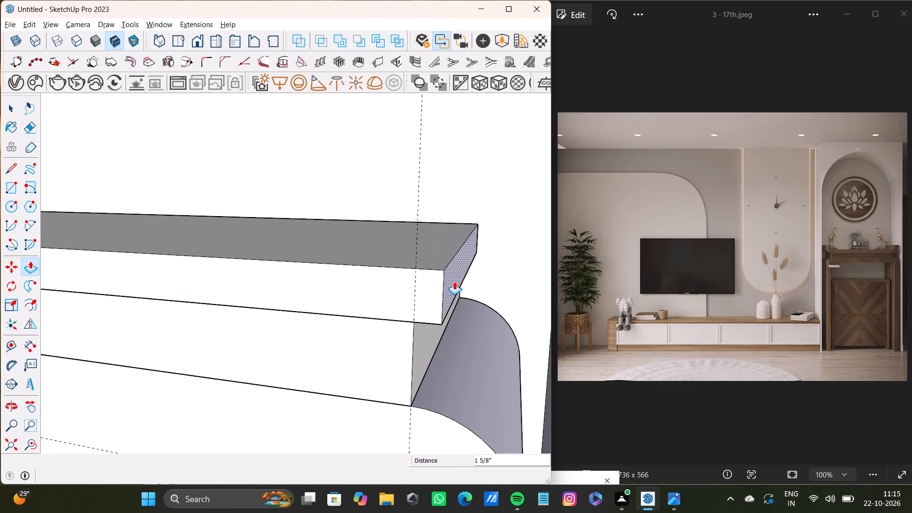
pyautogui.moveTo(454, 281); pyautogui.dragTo(456, 281)
# Extend the upper slab's right end face outward by a further 15/16" or so.
pyautogui.scroll(-18, 454, 282)
pyautogui.moveTo(418, 309); pyautogui.dragTo(547, 270, button='middle')
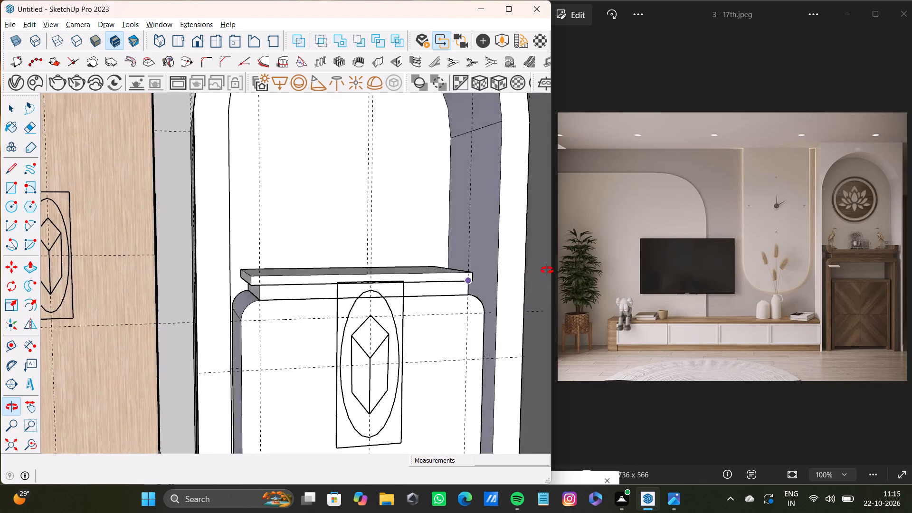
pyautogui.moveTo(547, 270); pyautogui.dragTo(485, 274, button='middle')
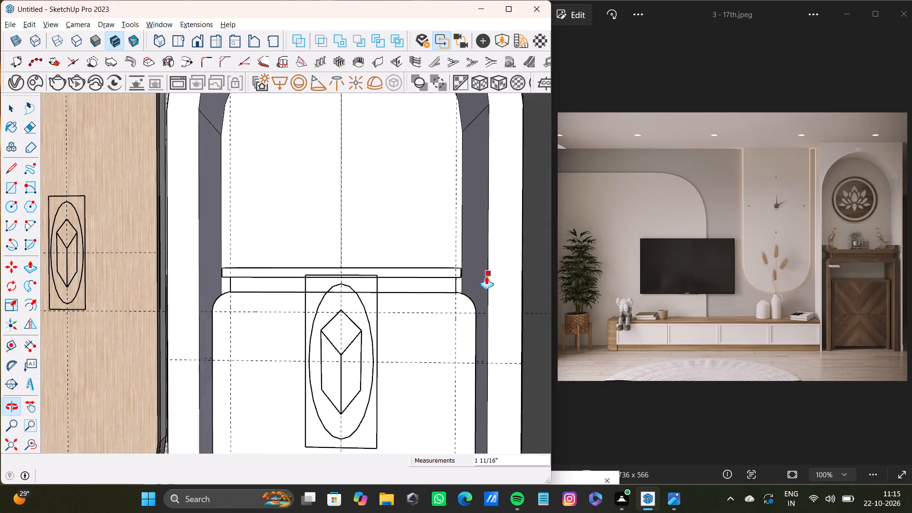
pyautogui.scroll(10, 477, 282)
pyautogui.moveTo(460, 281); pyautogui.dragTo(418, 303, button='middle')
pyautogui.moveTo(398, 266); pyautogui.dragTo(406, 269)
# Examine the overhang at both ends of the upper slab from several angles.
pyautogui.scroll(-20, 406, 273)
pyautogui.scroll(-1, 406, 273)
pyautogui.moveTo(393, 289); pyautogui.dragTo(454, 279, button='middle')
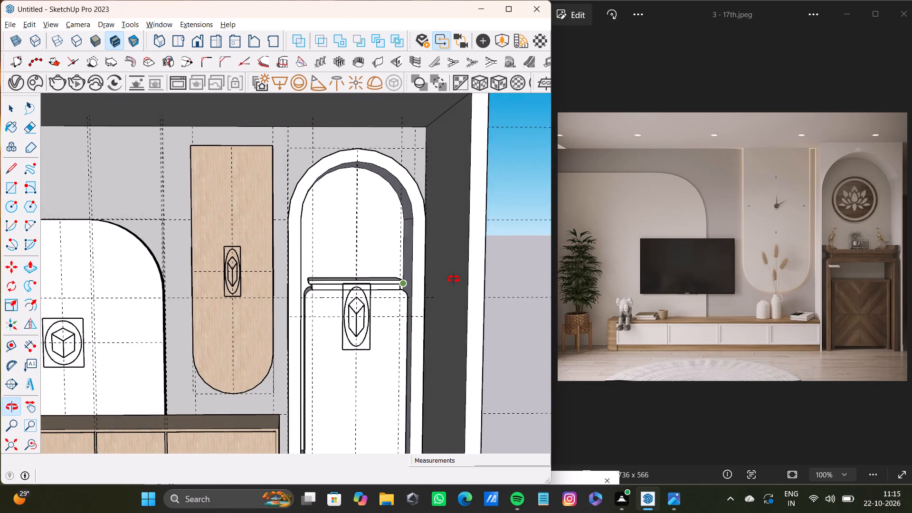
pyautogui.moveTo(454, 279); pyautogui.dragTo(441, 324, button='middle')
pyautogui.scroll(10, 402, 322)
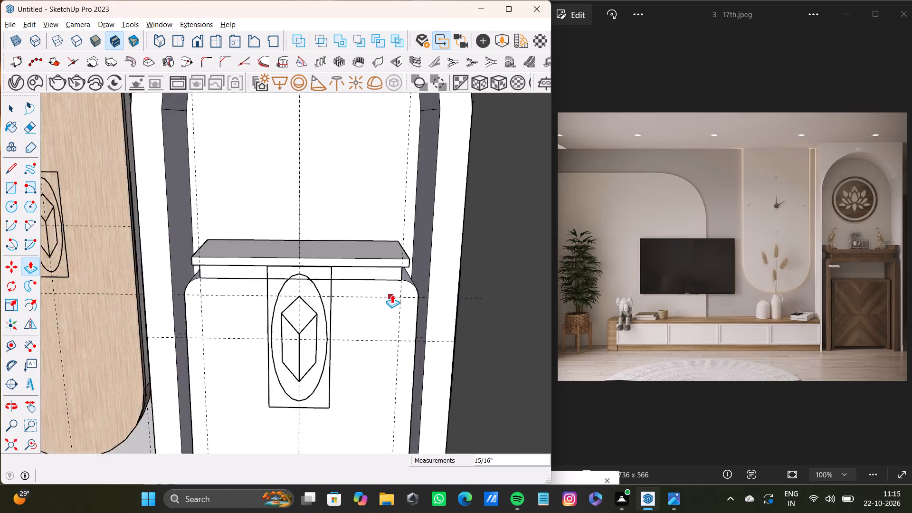
pyautogui.scroll(1, 392, 294)
pyautogui.scroll(-7, 367, 277)
pyautogui.moveTo(355, 281); pyautogui.dragTo(513, 257, button='middle')
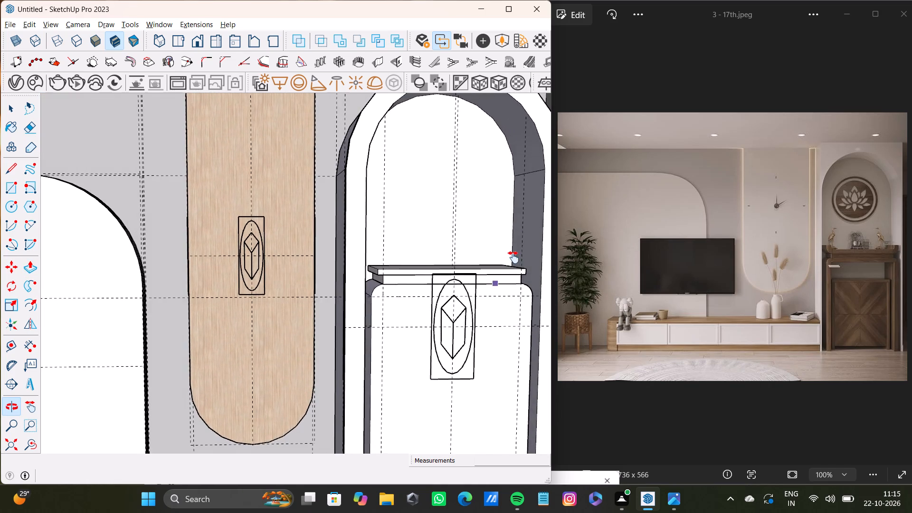
pyautogui.moveTo(513, 257); pyautogui.dragTo(423, 281, button='middle')
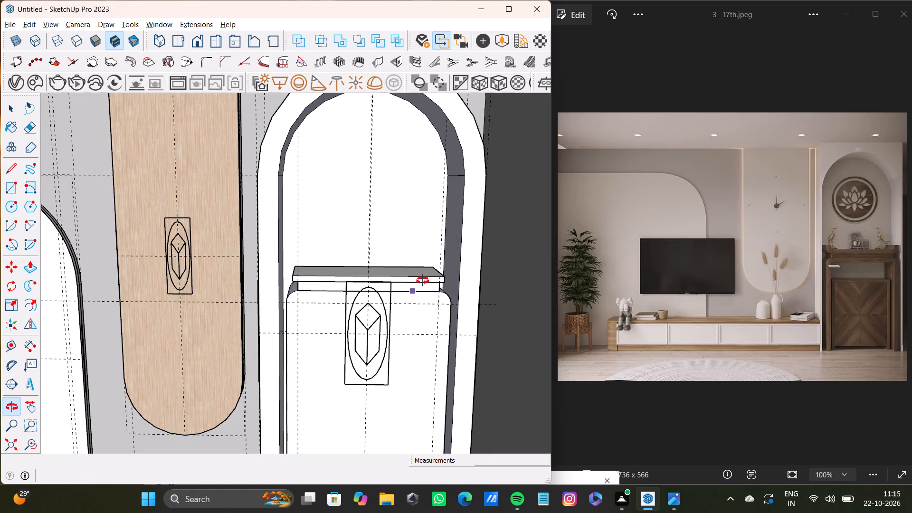
pyautogui.moveTo(423, 281); pyautogui.dragTo(424, 280, button='middle')
# Place a Tape Measure guide on the upper slab's top face, 2 15/16" in from and parallel to its left edge.
pyautogui.scroll(13, 313, 263)
pyautogui.press('space')
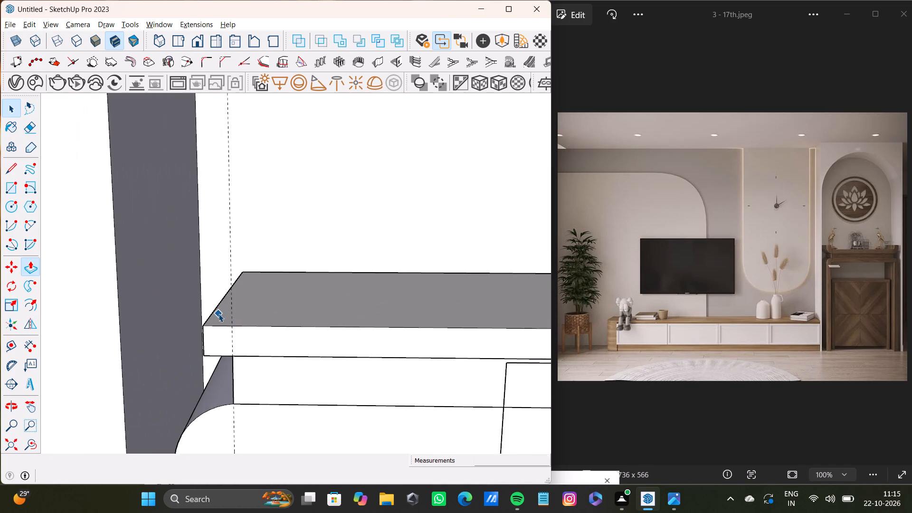
pyautogui.scroll(-3, 220, 313)
pyautogui.scroll(1, 234, 304)
pyautogui.moveTo(241, 302); pyautogui.dragTo(240, 400, button='middle')
pyautogui.press('t')
pyautogui.scroll(3, 233, 353)
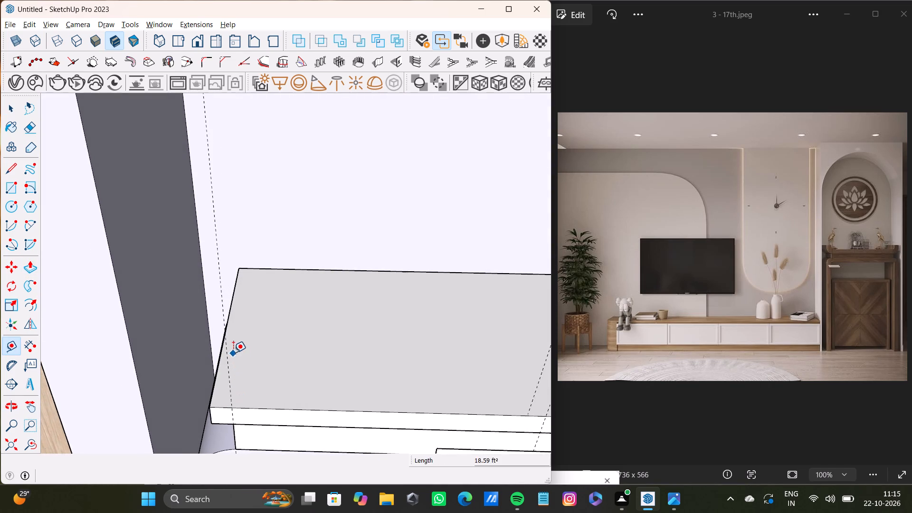
pyautogui.scroll(1, 233, 352)
pyautogui.click(213, 364)
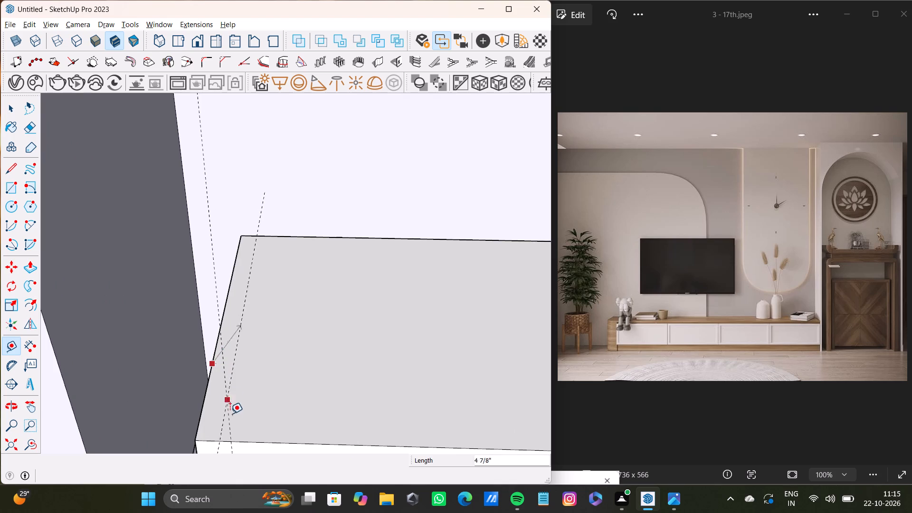
pyautogui.scroll(-3, 233, 437)
pyautogui.moveTo(233, 437); pyautogui.dragTo(253, 359, button='middle')
pyautogui.scroll(4, 247, 363)
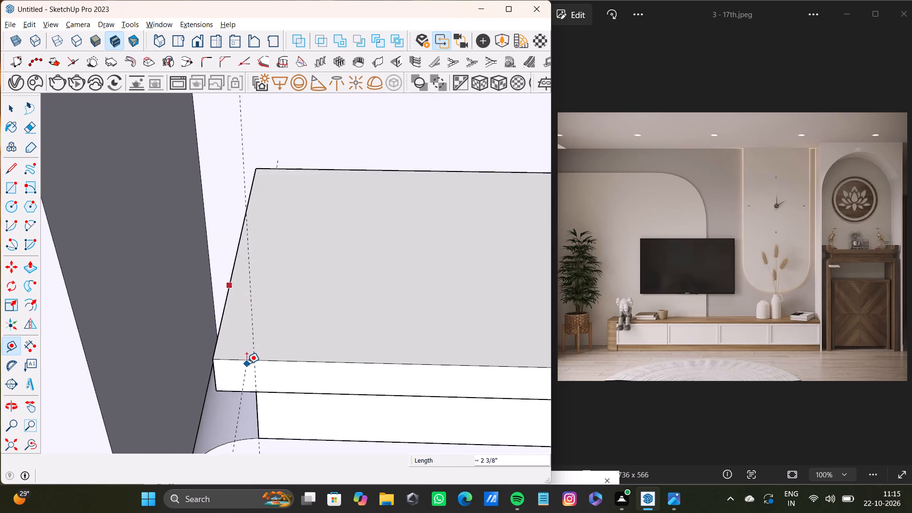
pyautogui.scroll(3, 247, 364)
pyautogui.click(255, 358)
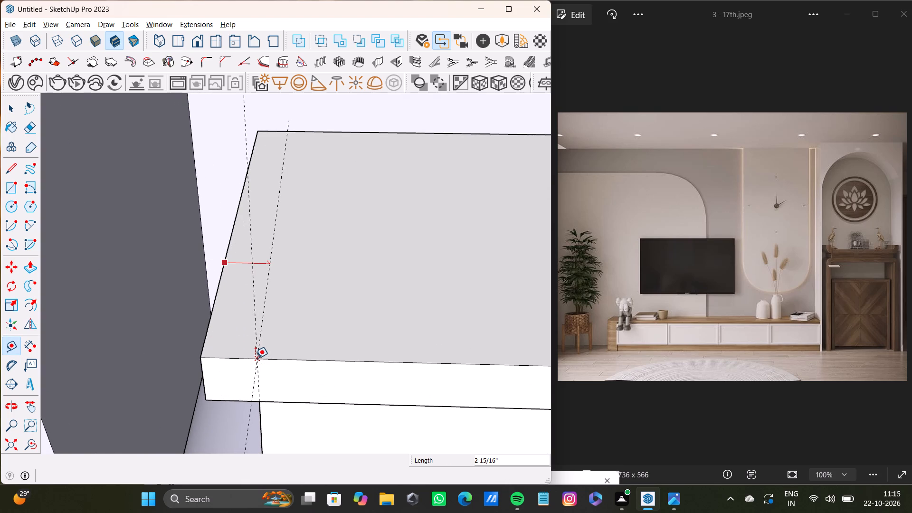
pyautogui.scroll(-8, 255, 358)
pyautogui.moveTo(295, 368); pyautogui.dragTo(140, 315, button='middle')
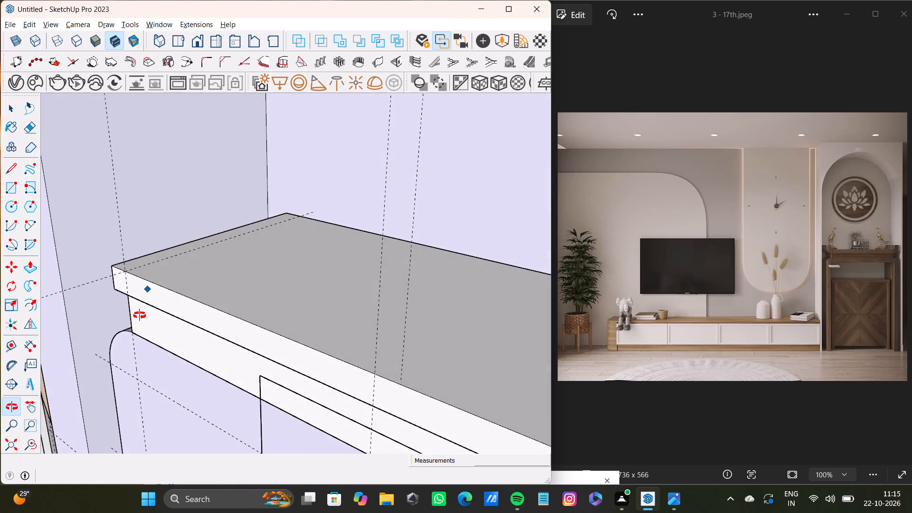
# Undo the last guide and place it again on the upper slab's top face, 2 15/16" in from its left edge.
pyautogui.moveTo(140, 315); pyautogui.dragTo(214, 328, button='middle')
pyautogui.hotkey('ctrl', 'z')
pyautogui.scroll(4, 204, 299)
pyautogui.moveTo(203, 298); pyautogui.dragTo(323, 302, button='middle')
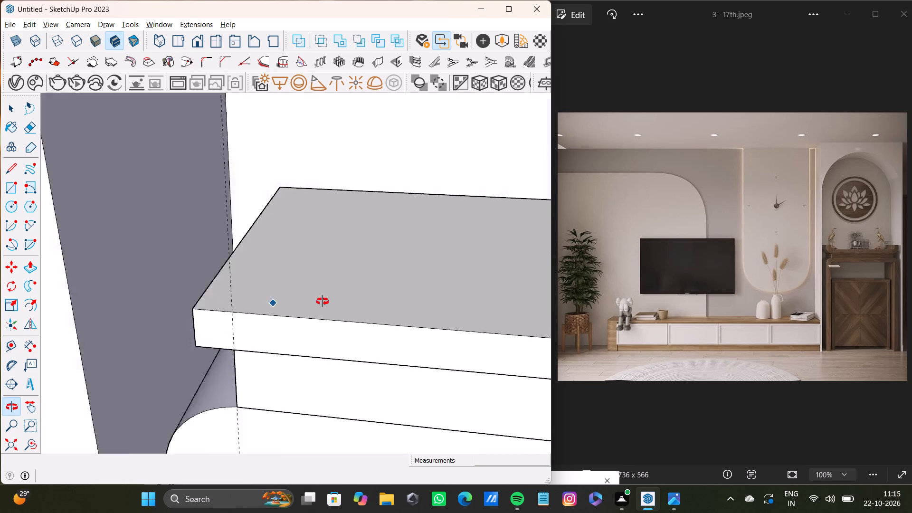
pyautogui.moveTo(323, 302); pyautogui.dragTo(323, 302, button='middle')
pyautogui.click(301, 312)
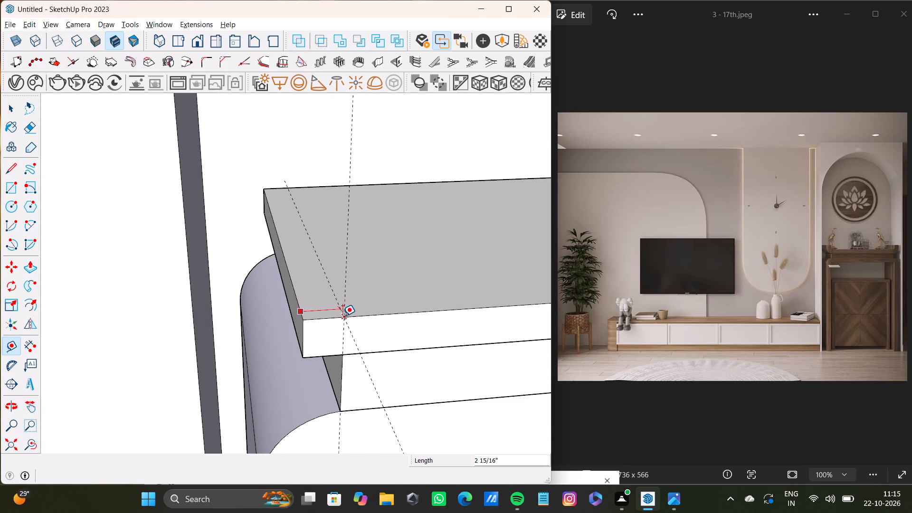
pyautogui.click(342, 316)
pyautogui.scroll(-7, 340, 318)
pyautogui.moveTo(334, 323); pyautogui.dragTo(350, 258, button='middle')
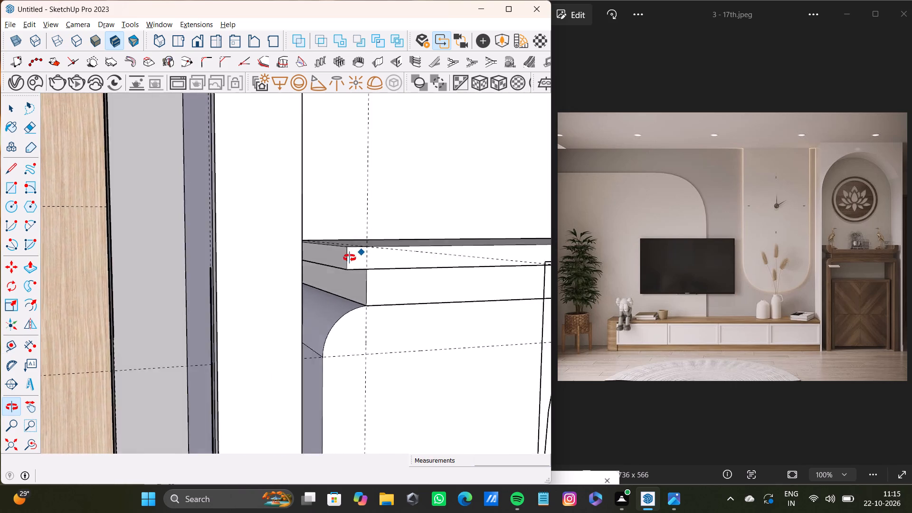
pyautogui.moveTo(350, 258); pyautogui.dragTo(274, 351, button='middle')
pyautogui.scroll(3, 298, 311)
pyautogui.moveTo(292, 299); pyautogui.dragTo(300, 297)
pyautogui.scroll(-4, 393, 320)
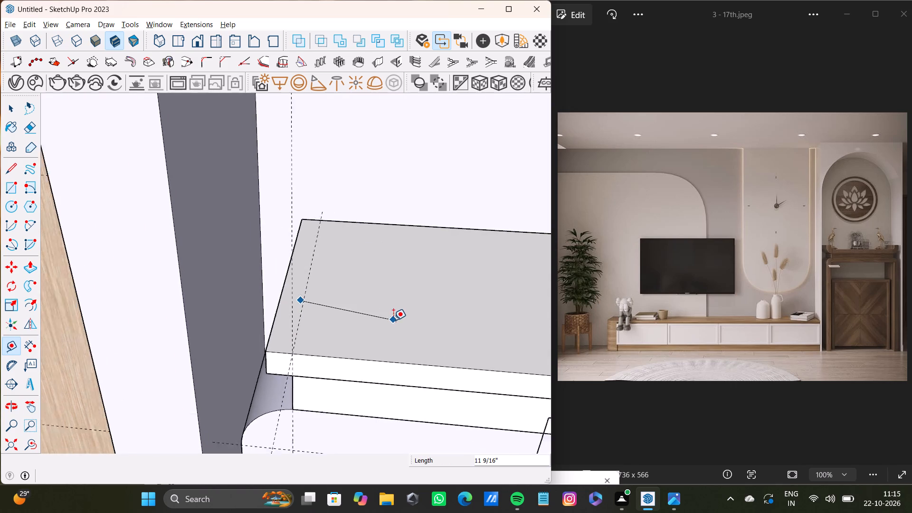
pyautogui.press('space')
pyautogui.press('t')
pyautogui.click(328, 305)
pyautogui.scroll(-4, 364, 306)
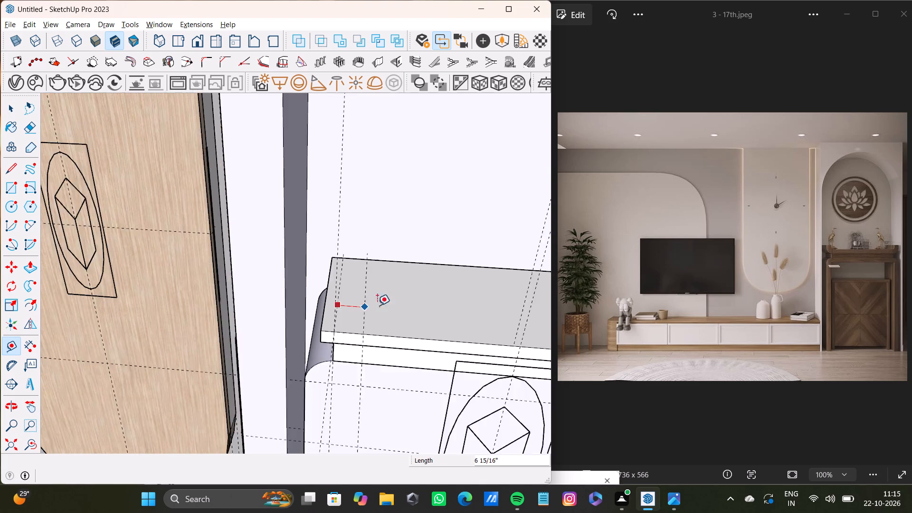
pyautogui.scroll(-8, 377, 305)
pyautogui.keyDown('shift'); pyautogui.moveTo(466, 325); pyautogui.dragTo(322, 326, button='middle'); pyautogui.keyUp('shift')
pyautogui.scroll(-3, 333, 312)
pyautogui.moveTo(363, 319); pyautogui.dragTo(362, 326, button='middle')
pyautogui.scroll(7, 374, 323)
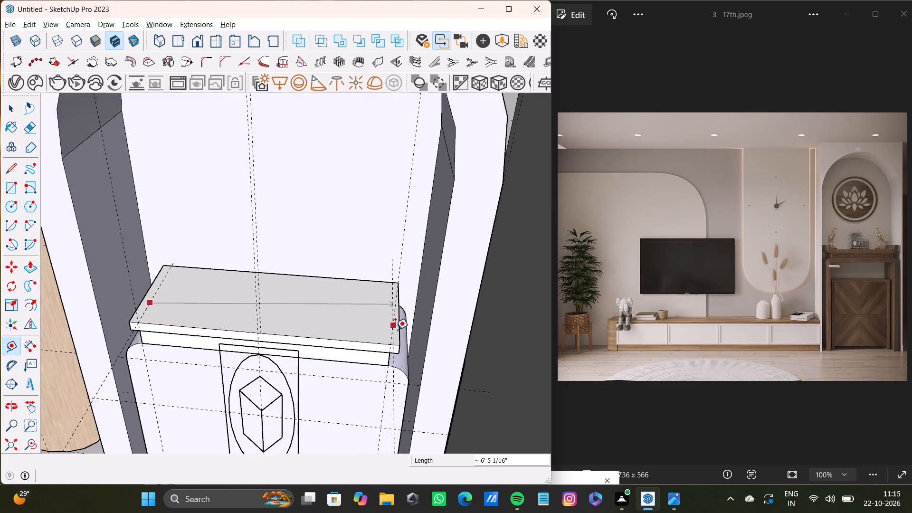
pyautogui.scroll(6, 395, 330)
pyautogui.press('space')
# Place a Tape Measure guide on the upper slab's top face, about 2 9/16" in from and parallel to its right edge.
pyautogui.scroll(4, 380, 337)
pyautogui.press('t')
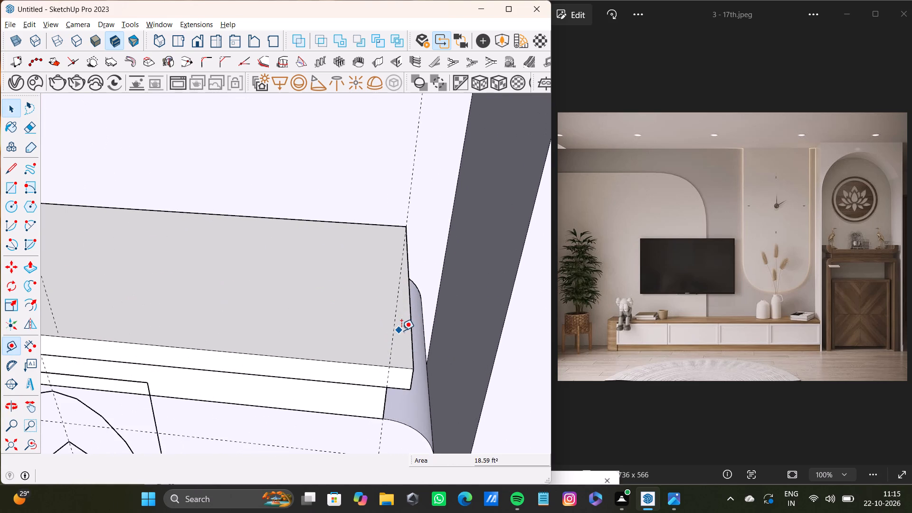
pyautogui.scroll(8, 404, 331)
pyautogui.click(415, 332)
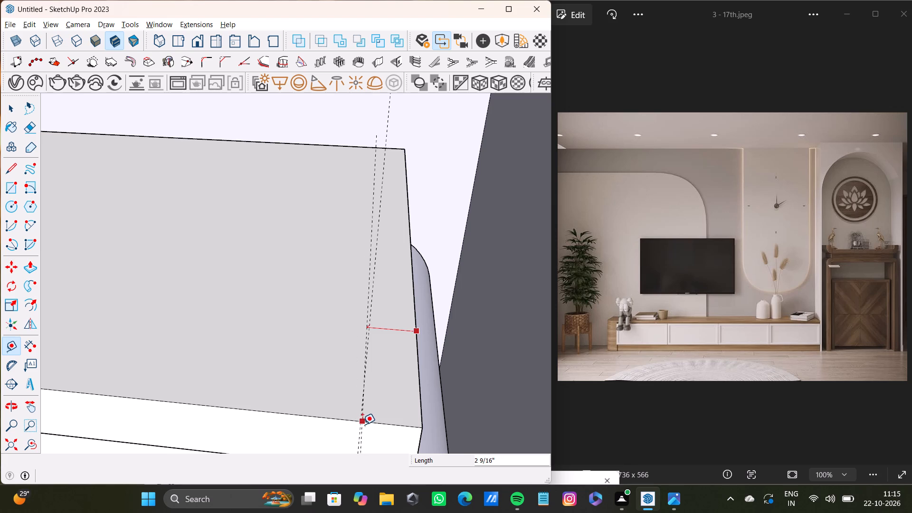
pyautogui.scroll(4, 364, 421)
pyautogui.moveTo(365, 419); pyautogui.dragTo(406, 328, button='middle')
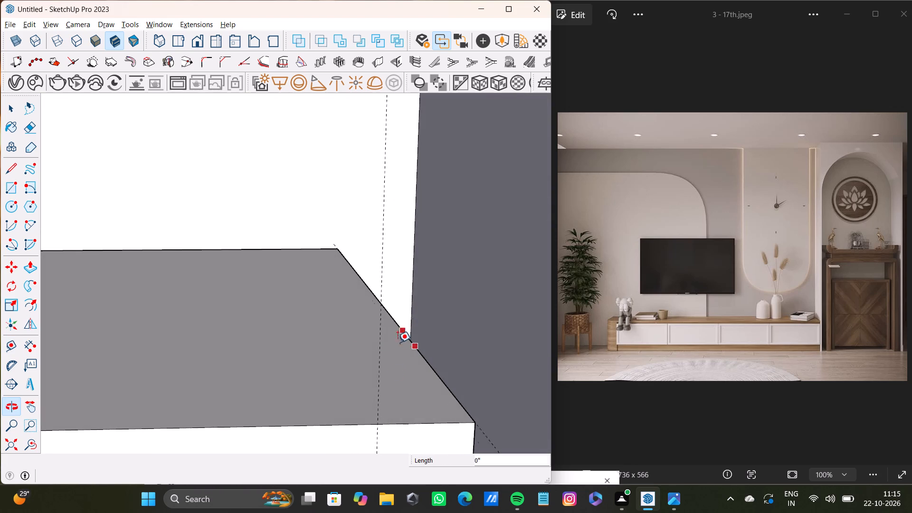
pyautogui.click(379, 424)
# Draw a line along the left guide across the upper slab's top face, from the front edge to the back edge.
pyautogui.scroll(-11, 362, 413)
pyautogui.keyDown('shift'); pyautogui.moveTo(355, 401); pyautogui.dragTo(443, 350, button='middle'); pyautogui.keyUp('shift')
pyautogui.scroll(-8, 418, 349)
pyautogui.keyDown('shift'); pyautogui.moveTo(361, 334); pyautogui.dragTo(504, 327, button='middle'); pyautogui.keyUp('shift')
pyautogui.scroll(-7, 385, 309)
pyautogui.keyDown('shift'); pyautogui.moveTo(338, 283); pyautogui.dragTo(329, 326, button='middle'); pyautogui.keyUp('shift')
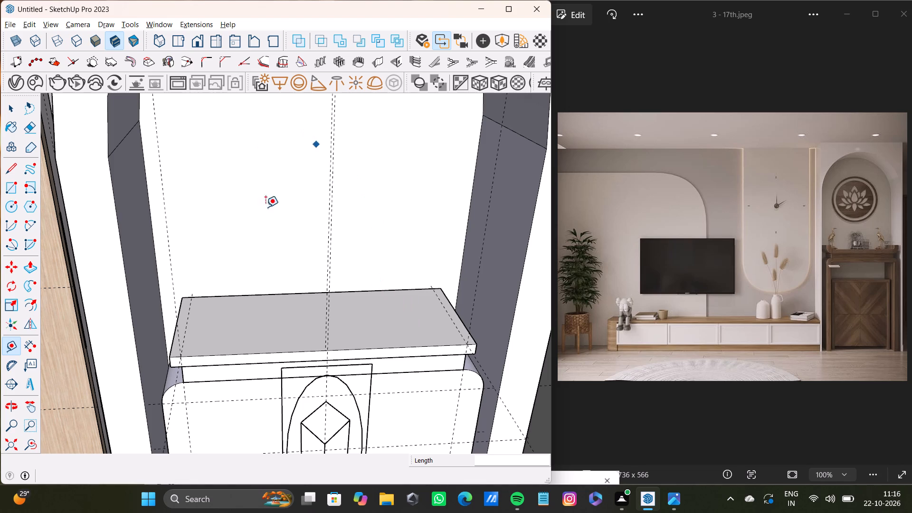
pyautogui.scroll(-6, 273, 326)
pyautogui.moveTo(277, 331); pyautogui.dragTo(296, 383, button='middle')
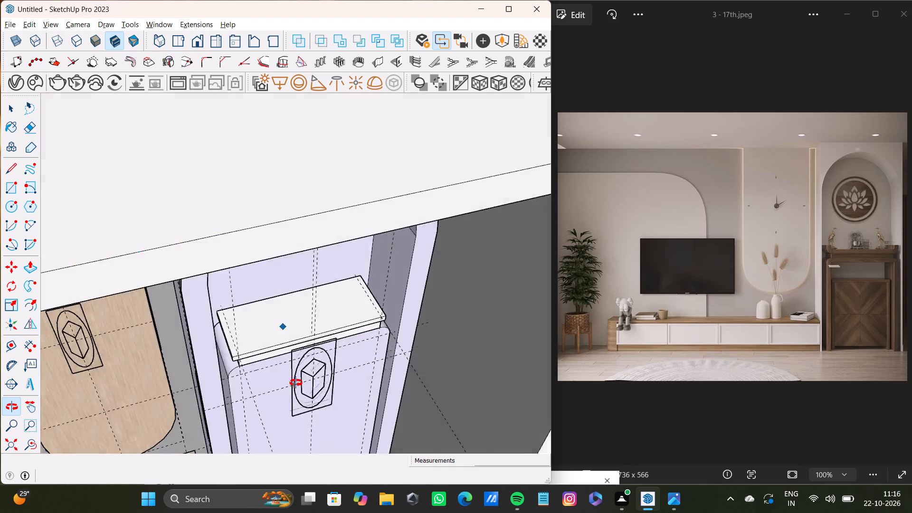
pyautogui.moveTo(296, 383); pyautogui.dragTo(246, 332, button='middle')
pyautogui.scroll(12, 216, 316)
pyautogui.scroll(-9, 222, 314)
pyautogui.moveTo(228, 327); pyautogui.dragTo(230, 368, button='middle')
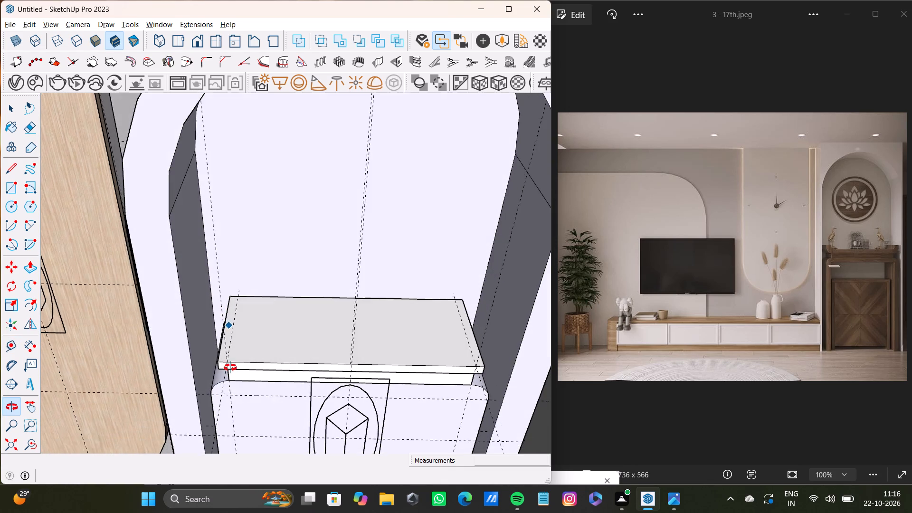
pyautogui.moveTo(230, 368); pyautogui.dragTo(217, 347, button='middle')
pyautogui.scroll(-1, 217, 345)
pyautogui.press('l')
pyautogui.scroll(10, 211, 336)
pyautogui.moveTo(267, 354); pyautogui.dragTo(201, 364, button='middle')
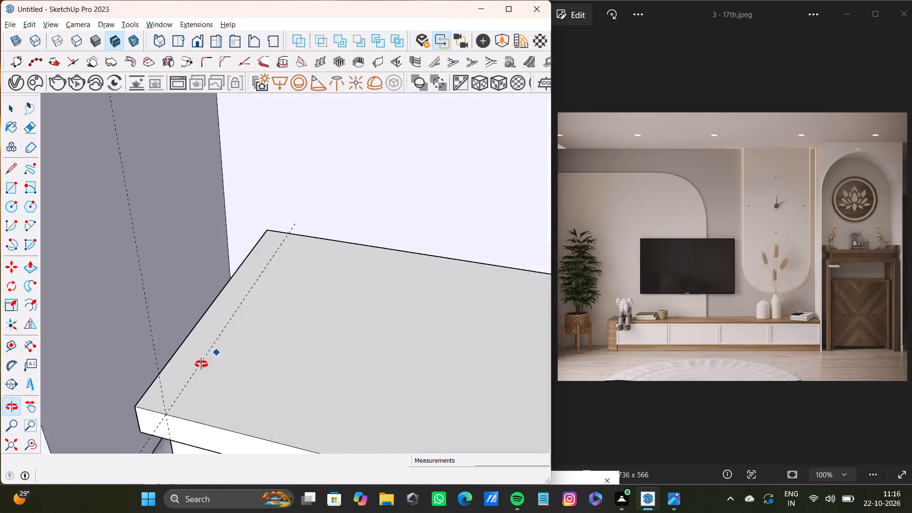
pyautogui.moveTo(201, 364); pyautogui.dragTo(199, 364, button='middle')
pyautogui.click(148, 409)
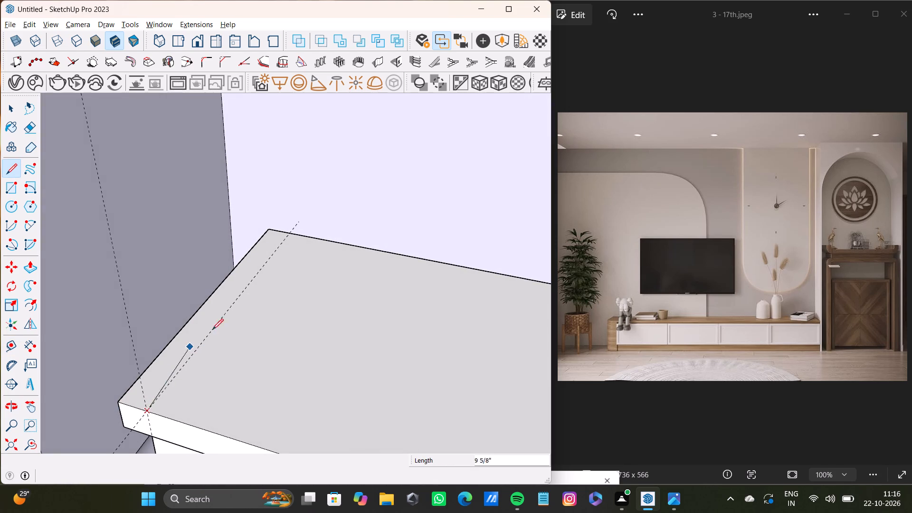
pyautogui.click(290, 231)
# Draw a 2' 8 1/2" line along the right guide across the upper slab's top face, from front edge to back edge.
pyautogui.scroll(-8, 253, 270)
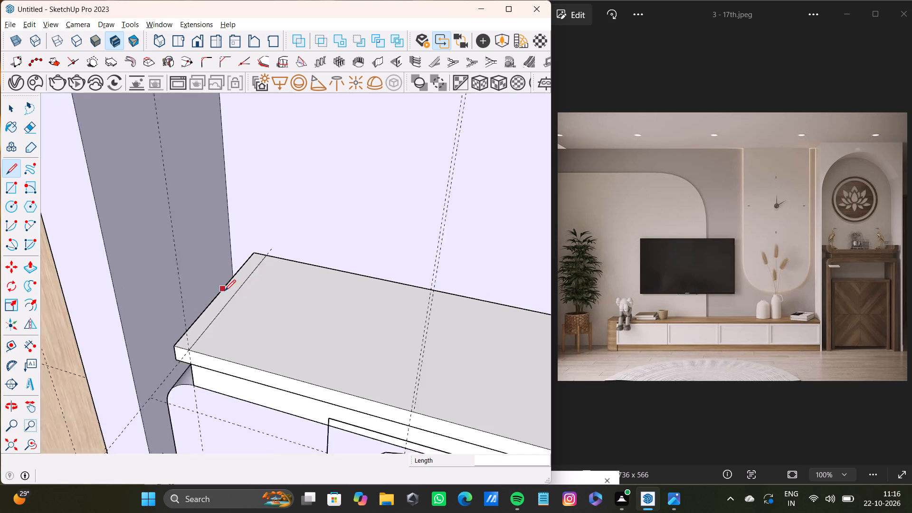
pyautogui.scroll(-5, 225, 291)
pyautogui.moveTo(275, 322); pyautogui.dragTo(256, 261, button='middle')
pyautogui.scroll(6, 322, 303)
pyautogui.moveTo(486, 333); pyautogui.dragTo(438, 325, button='middle')
pyautogui.scroll(5, 462, 331)
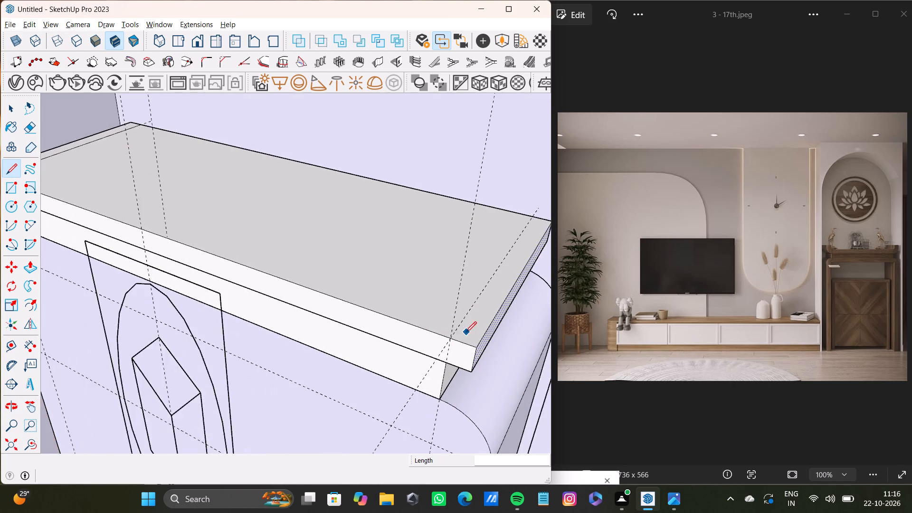
pyautogui.scroll(2, 465, 332)
pyautogui.click(444, 340)
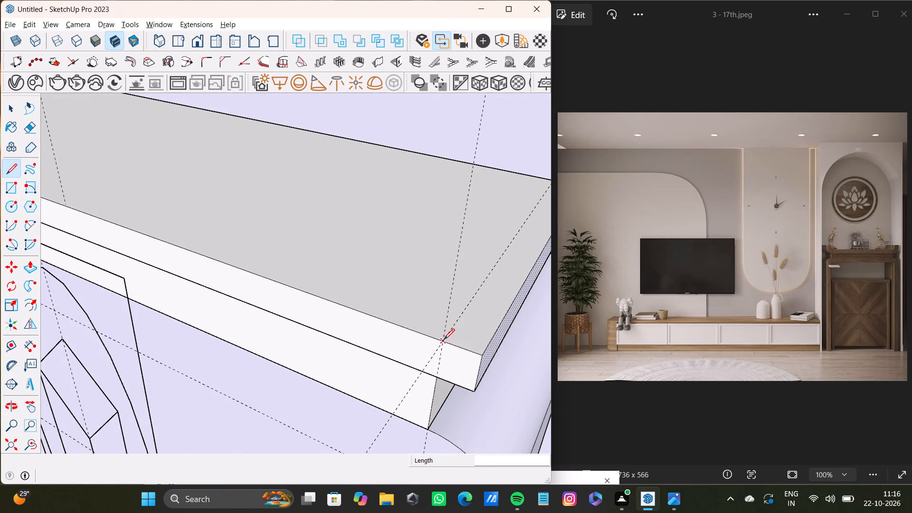
pyautogui.scroll(-3, 475, 308)
pyautogui.keyDown('shift'); pyautogui.moveTo(483, 298); pyautogui.dragTo(461, 329, button='middle'); pyautogui.keyUp('shift')
pyautogui.click(524, 227)
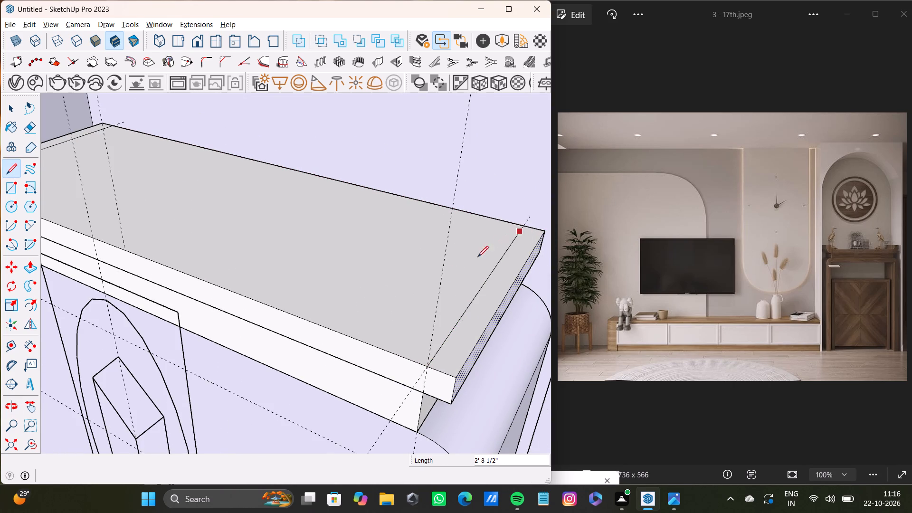
pyautogui.press('space')
# Place a guide parallel to the upper slab's back edge, about 2' 4 5/8" forward of it on the top face.
pyautogui.scroll(-8, 435, 298)
pyautogui.scroll(1, 313, 326)
pyautogui.moveTo(313, 326); pyautogui.dragTo(542, 322, button='middle')
pyautogui.click(25, 445)
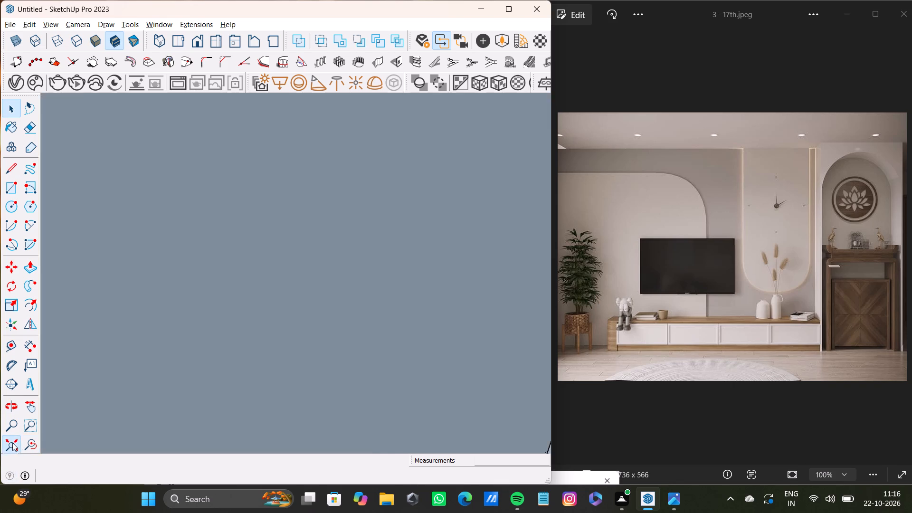
pyautogui.click(13, 443)
pyautogui.moveTo(354, 220); pyautogui.dragTo(471, 226, button='middle')
pyautogui.scroll(12, 357, 257)
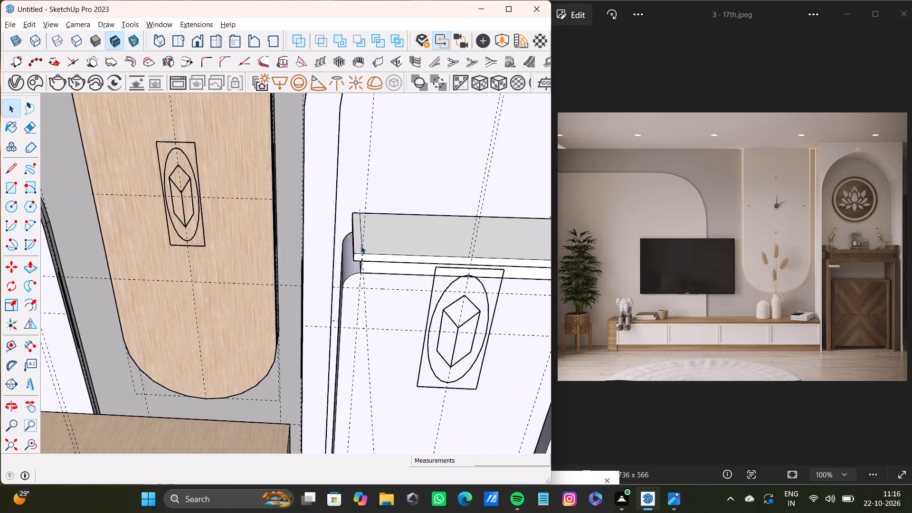
pyautogui.scroll(8, 361, 246)
pyautogui.moveTo(357, 246); pyautogui.dragTo(384, 232, button='middle')
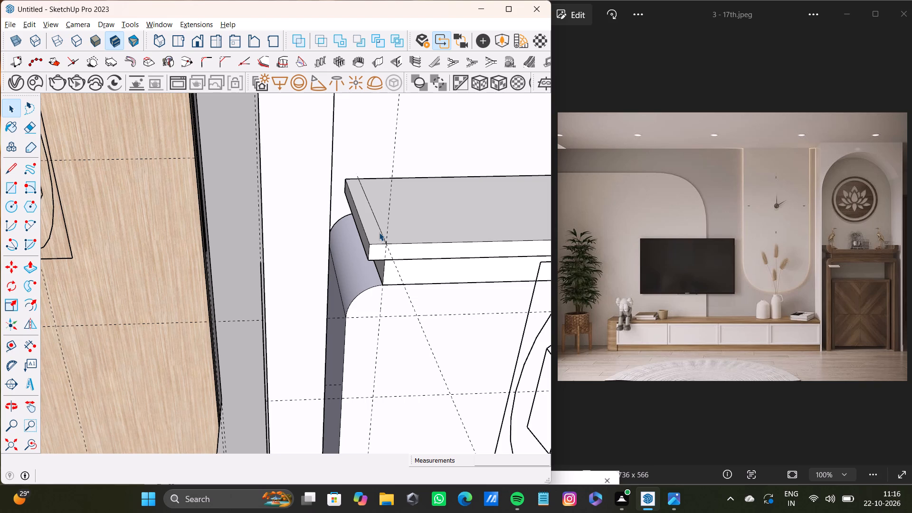
pyautogui.press('r')
pyautogui.scroll(7, 347, 204)
pyautogui.press('t')
pyautogui.click(374, 177)
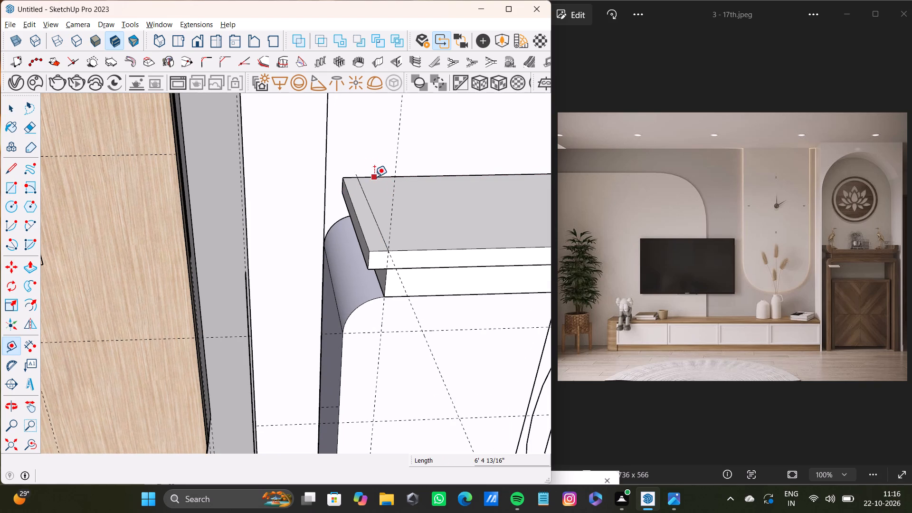
pyautogui.scroll(-8, 386, 237)
pyautogui.keyDown('shift'); pyautogui.moveTo(398, 234); pyautogui.dragTo(180, 320, button='middle'); pyautogui.keyUp('shift')
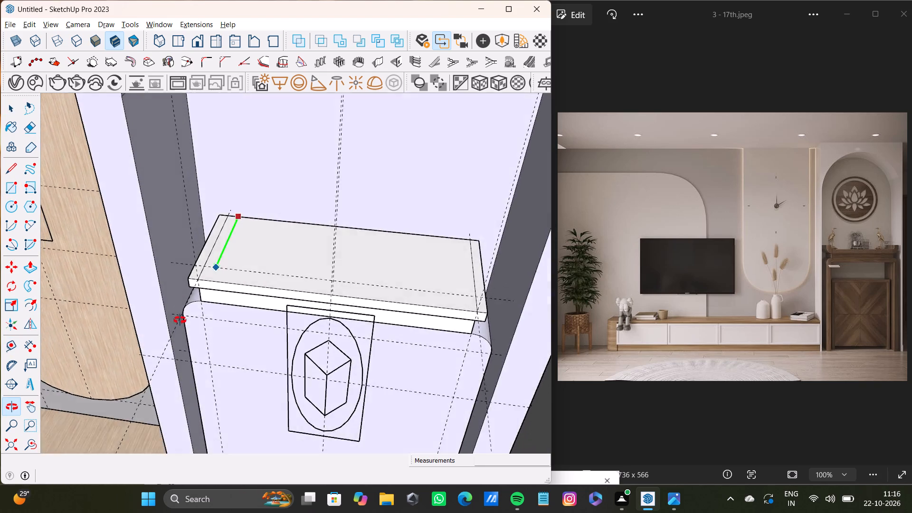
pyautogui.keyDown('shift'); pyautogui.moveTo(180, 320); pyautogui.dragTo(180, 332, button='middle'); pyautogui.keyUp('shift')
pyautogui.scroll(7, 215, 303)
pyautogui.scroll(-4, 196, 268)
pyautogui.keyDown('shift'); pyautogui.moveTo(206, 271); pyautogui.dragTo(136, 279, button='middle'); pyautogui.keyUp('shift')
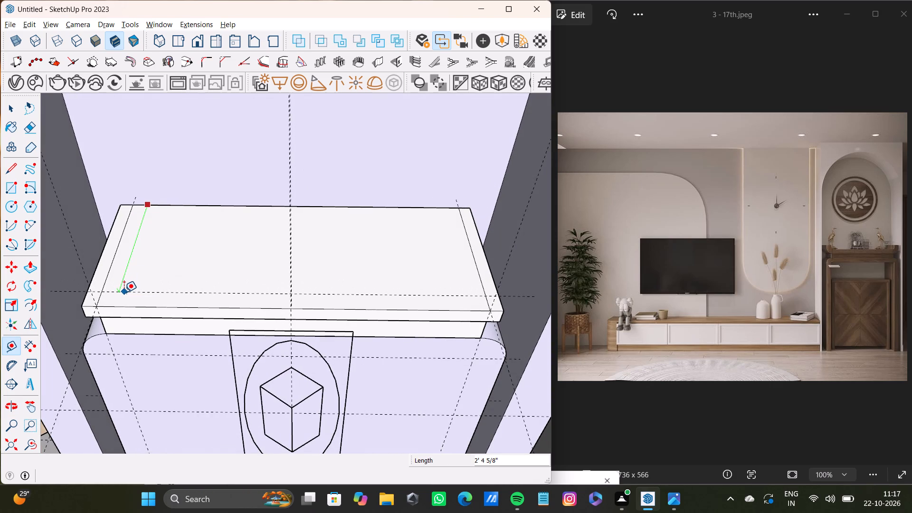
pyautogui.click(124, 292)
# Draw a 2 15/16" line along the front guide from the slab's left edge to the left inset line, closing the corner.
pyautogui.press('space')
pyautogui.press('l')
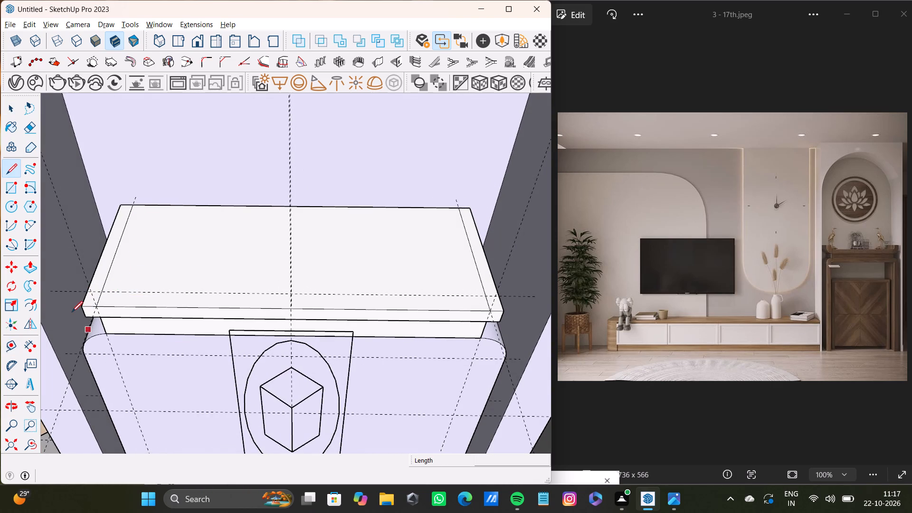
pyautogui.scroll(1, 72, 313)
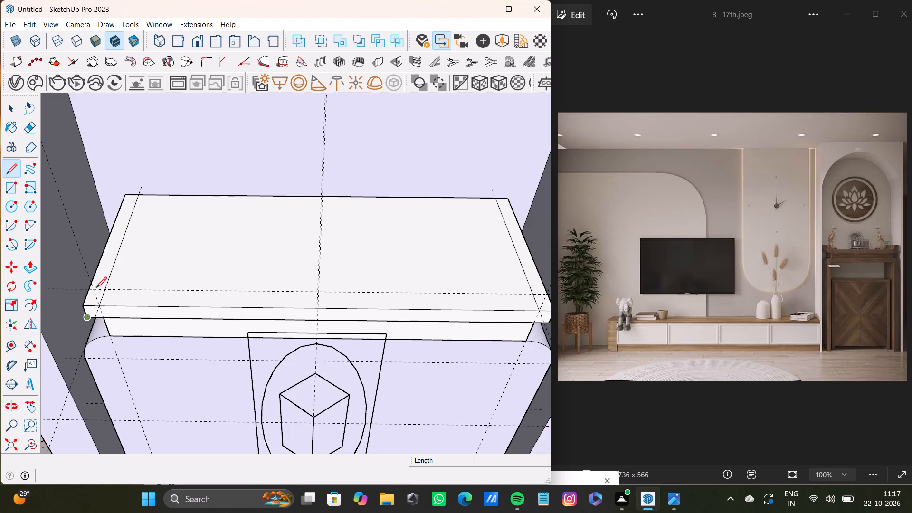
pyautogui.scroll(10, 60, 293)
pyautogui.moveTo(99, 290); pyautogui.dragTo(161, 290, button='middle')
pyautogui.scroll(3, 172, 308)
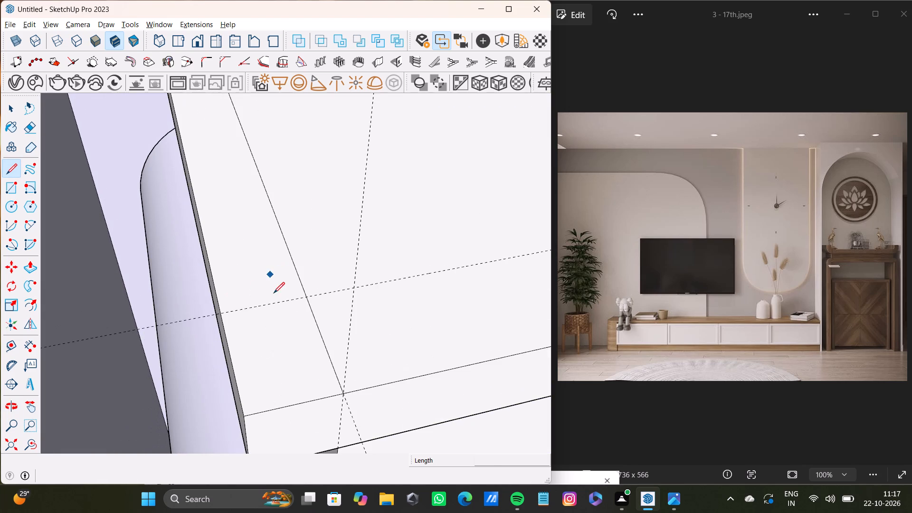
pyautogui.click(225, 309)
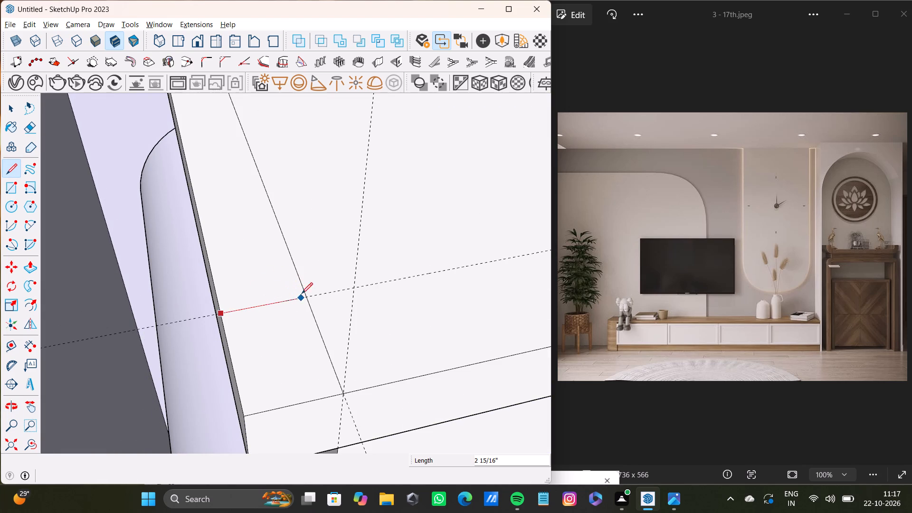
pyautogui.click(308, 298)
# Draw a short line along the front guide from the right inset line to the slab's right edge, closing the front-right corner.
pyautogui.scroll(-13, 314, 332)
pyautogui.keyDown('shift'); pyautogui.moveTo(404, 370); pyautogui.dragTo(233, 353, button='middle'); pyautogui.keyUp('shift')
pyautogui.scroll(-5, 248, 338)
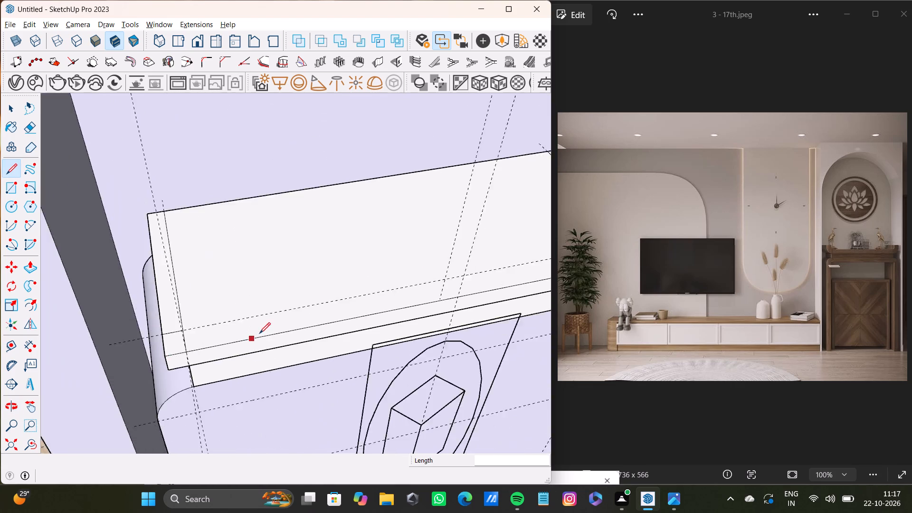
pyautogui.scroll(-5, 259, 333)
pyautogui.keyDown('shift'); pyautogui.moveTo(372, 349); pyautogui.dragTo(190, 361, button='middle'); pyautogui.keyUp('shift')
pyautogui.scroll(12, 426, 334)
pyautogui.keyDown('shift'); pyautogui.moveTo(233, 254); pyautogui.dragTo(287, 292, button='middle'); pyautogui.keyUp('shift')
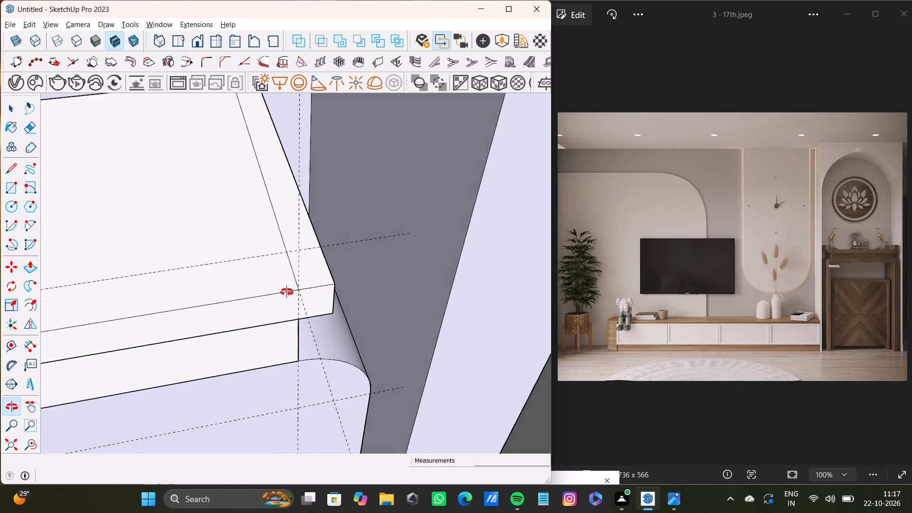
pyautogui.keyDown('shift'); pyautogui.moveTo(287, 292); pyautogui.dragTo(285, 305, button='middle'); pyautogui.keyUp('shift')
pyautogui.scroll(6, 288, 296)
pyautogui.click(294, 296)
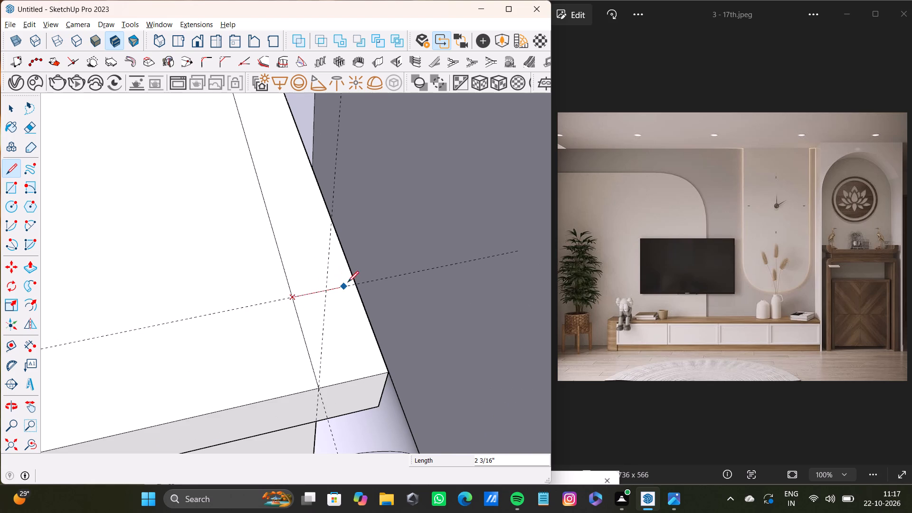
pyautogui.click(357, 281)
pyautogui.press('space')
# Push/Pull the small front-right corner face of the upper slab upward about 4 15/16" into a post.
pyautogui.click(351, 312)
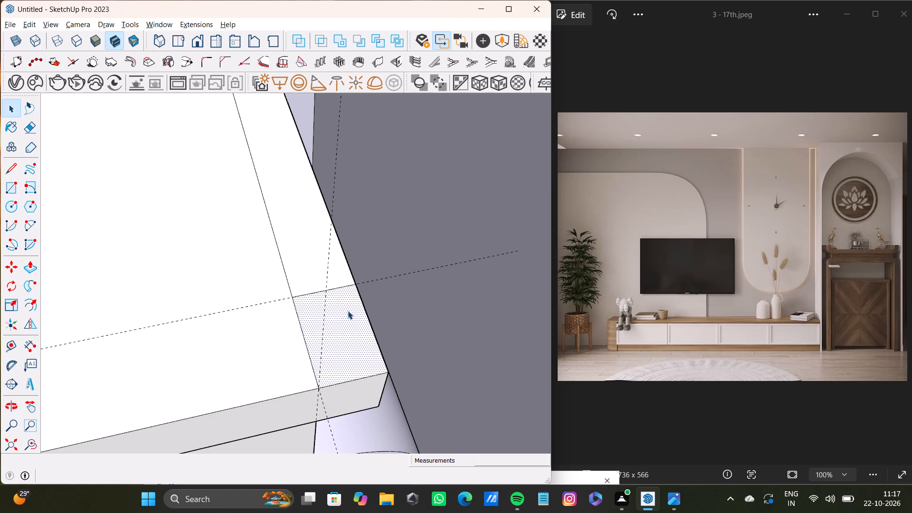
pyautogui.press('p')
pyautogui.moveTo(348, 310); pyautogui.dragTo(320, 226)
pyautogui.scroll(-16, 313, 244)
pyautogui.keyDown('shift'); pyautogui.moveTo(314, 276); pyautogui.dragTo(514, 166, button='middle'); pyautogui.keyUp('shift')
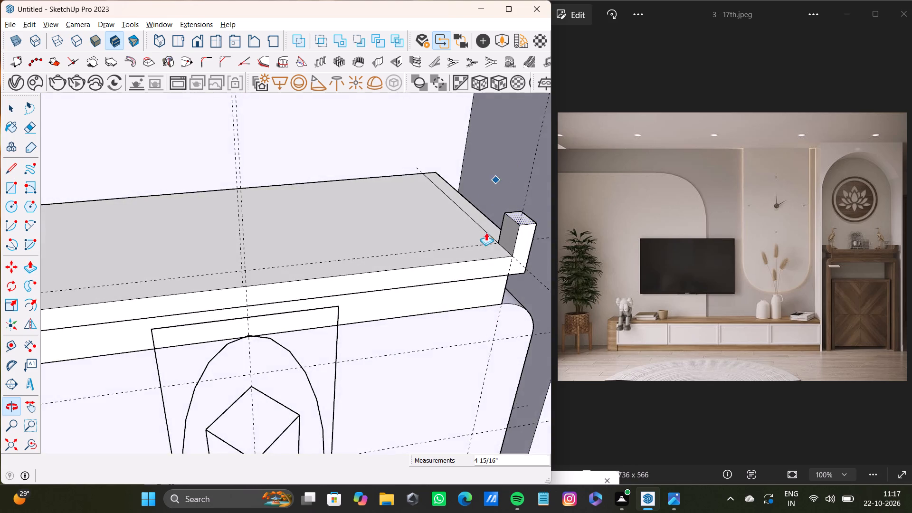
# Push/Pull the upper slab's small front-left corner face upward into a post level with the front-right post's top.
pyautogui.scroll(7, 488, 237)
pyautogui.moveTo(498, 260); pyautogui.dragTo(534, 259, button='middle')
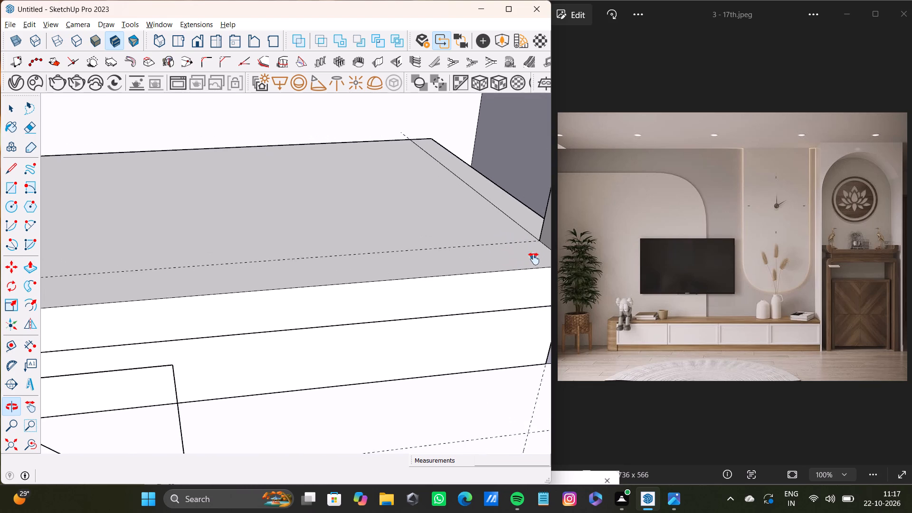
pyautogui.moveTo(534, 259); pyautogui.dragTo(532, 262, button='middle')
pyautogui.scroll(-17, 433, 316)
pyautogui.keyDown('shift'); pyautogui.moveTo(361, 314); pyautogui.dragTo(399, 288, button='middle'); pyautogui.keyUp('shift')
pyautogui.scroll(7, 313, 285)
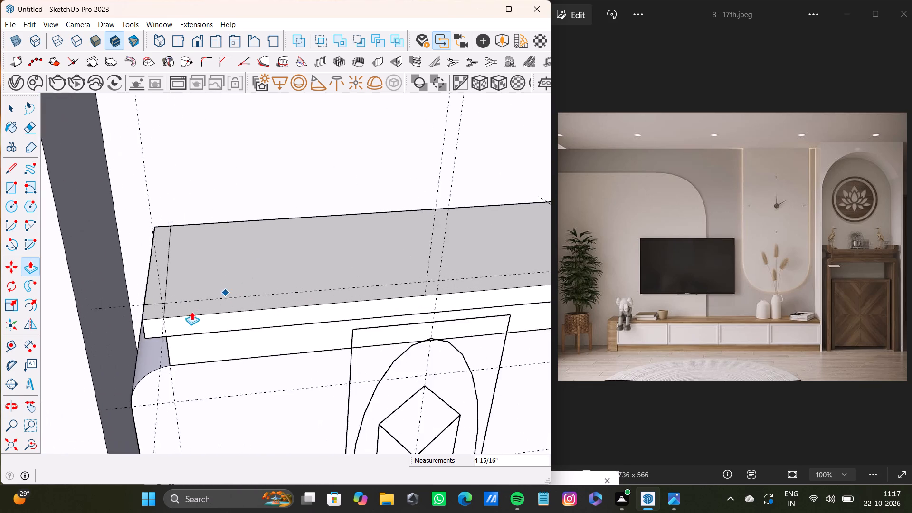
pyautogui.scroll(2, 191, 312)
pyautogui.moveTo(147, 304); pyautogui.dragTo(146, 285)
pyautogui.press('space')
pyautogui.click(151, 306)
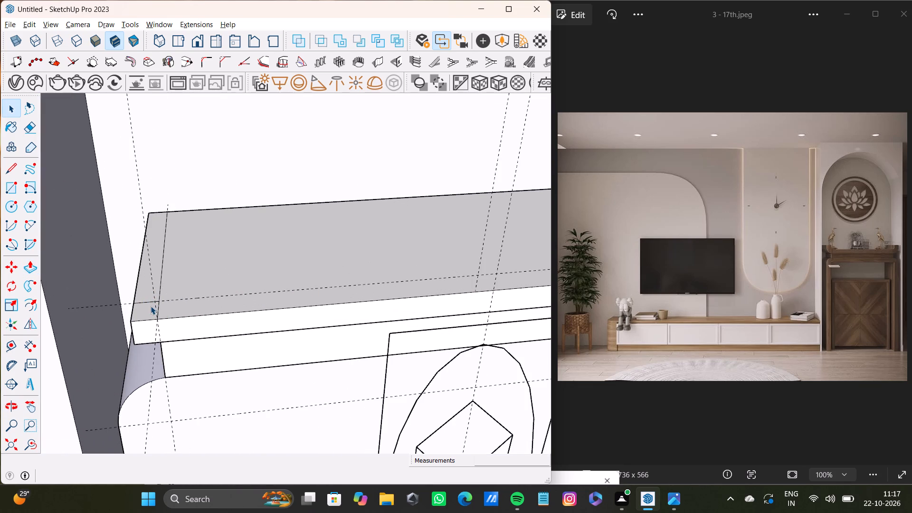
pyautogui.press('p')
pyautogui.moveTo(151, 306); pyautogui.dragTo(151, 281)
pyautogui.scroll(-5, 151, 281)
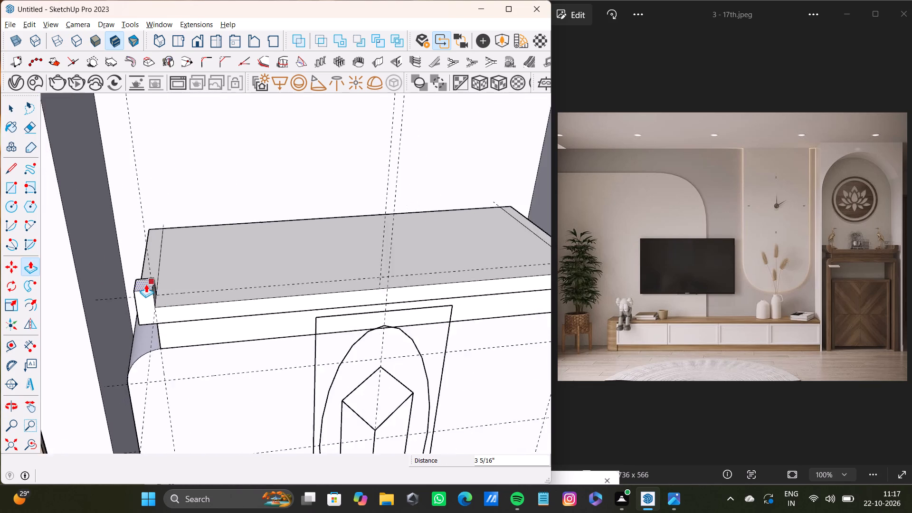
pyautogui.scroll(-7, 146, 284)
pyautogui.moveTo(219, 294); pyautogui.dragTo(146, 293, button='middle')
pyautogui.scroll(3, 153, 275)
pyautogui.moveTo(147, 254); pyautogui.dragTo(390, 228)
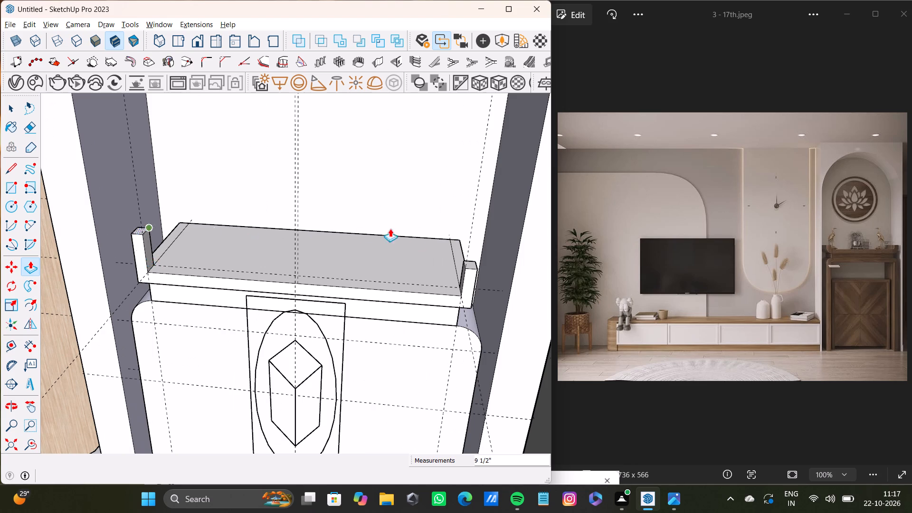
pyautogui.moveTo(390, 228); pyautogui.dragTo(471, 260)
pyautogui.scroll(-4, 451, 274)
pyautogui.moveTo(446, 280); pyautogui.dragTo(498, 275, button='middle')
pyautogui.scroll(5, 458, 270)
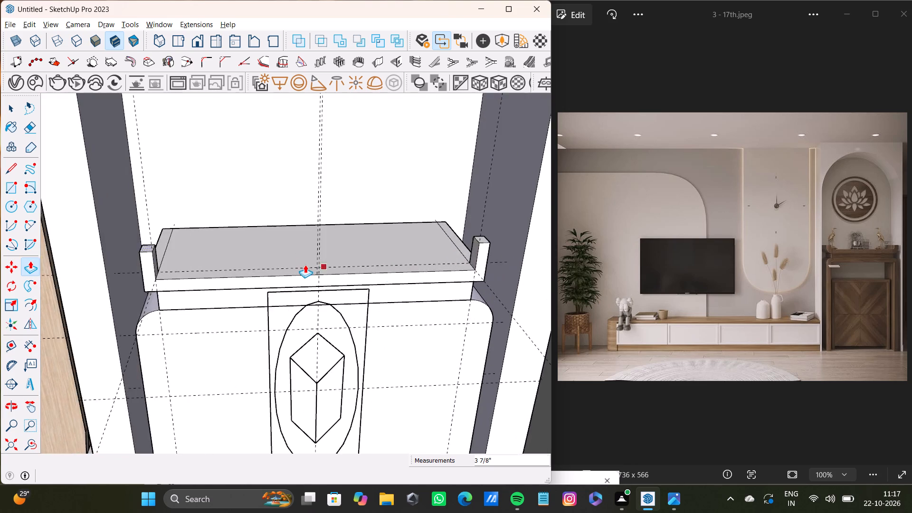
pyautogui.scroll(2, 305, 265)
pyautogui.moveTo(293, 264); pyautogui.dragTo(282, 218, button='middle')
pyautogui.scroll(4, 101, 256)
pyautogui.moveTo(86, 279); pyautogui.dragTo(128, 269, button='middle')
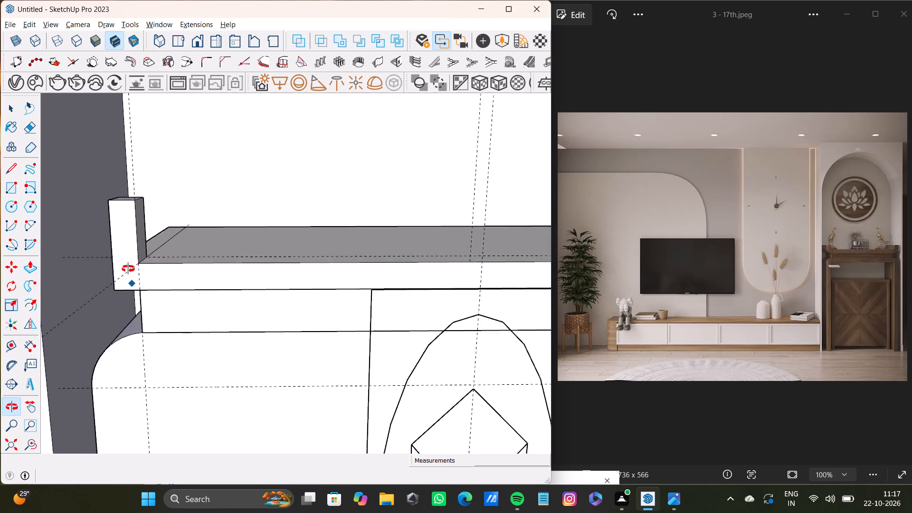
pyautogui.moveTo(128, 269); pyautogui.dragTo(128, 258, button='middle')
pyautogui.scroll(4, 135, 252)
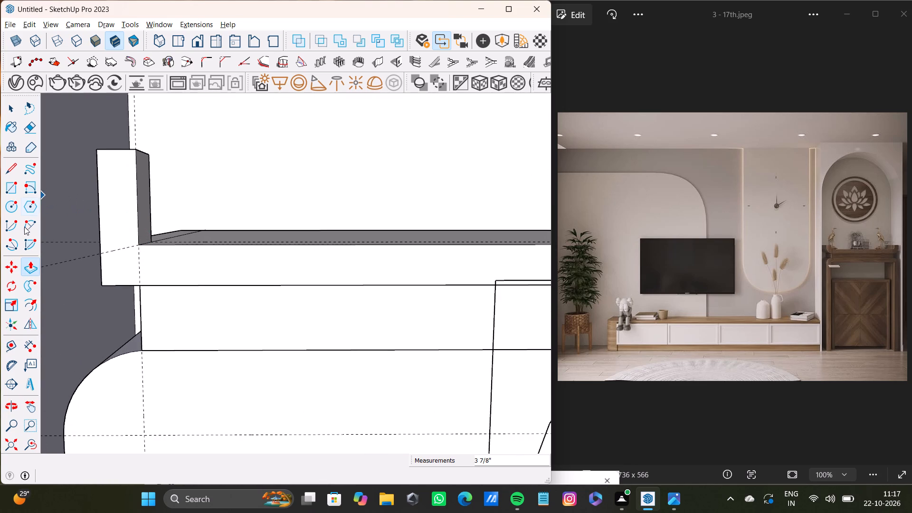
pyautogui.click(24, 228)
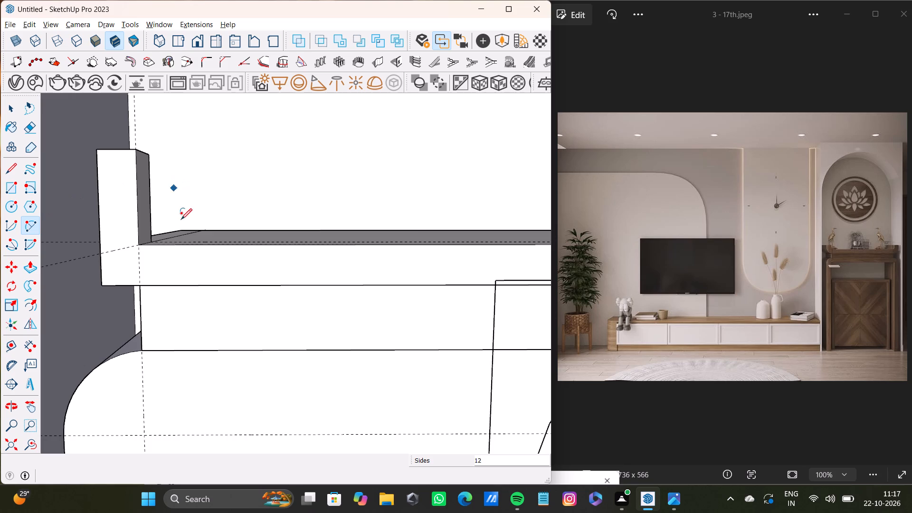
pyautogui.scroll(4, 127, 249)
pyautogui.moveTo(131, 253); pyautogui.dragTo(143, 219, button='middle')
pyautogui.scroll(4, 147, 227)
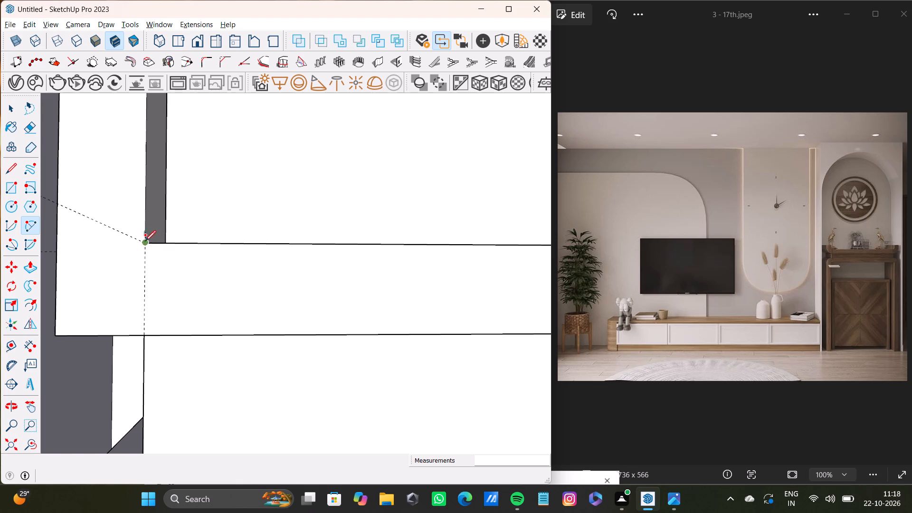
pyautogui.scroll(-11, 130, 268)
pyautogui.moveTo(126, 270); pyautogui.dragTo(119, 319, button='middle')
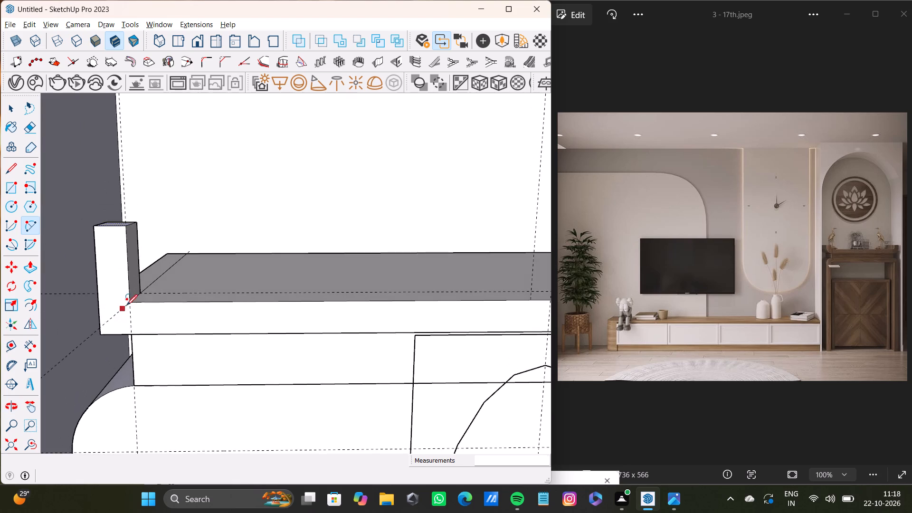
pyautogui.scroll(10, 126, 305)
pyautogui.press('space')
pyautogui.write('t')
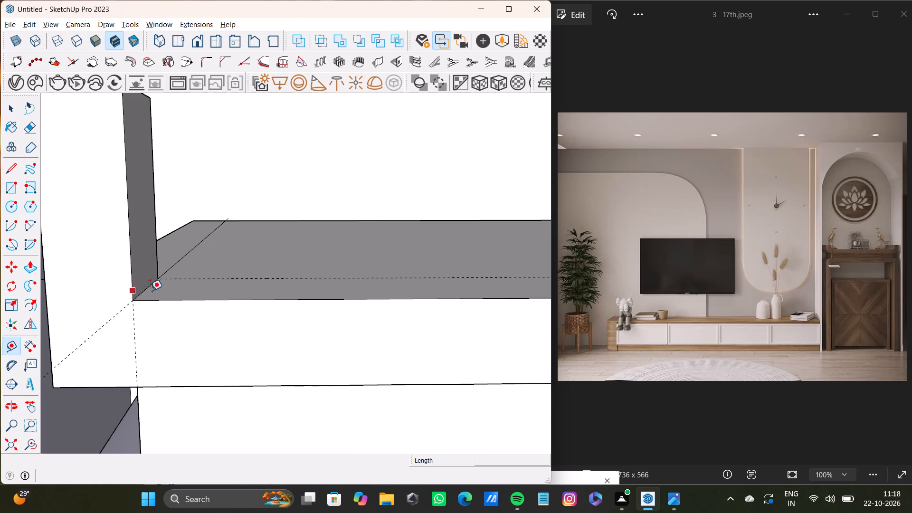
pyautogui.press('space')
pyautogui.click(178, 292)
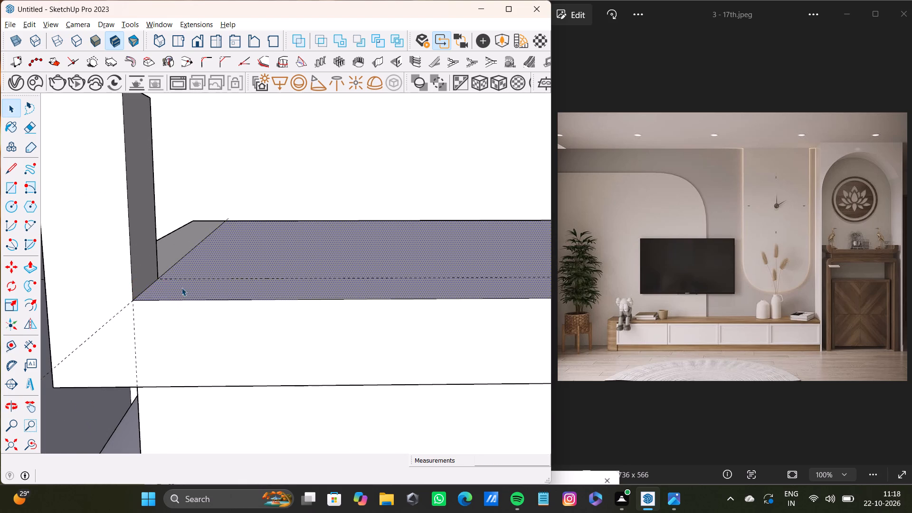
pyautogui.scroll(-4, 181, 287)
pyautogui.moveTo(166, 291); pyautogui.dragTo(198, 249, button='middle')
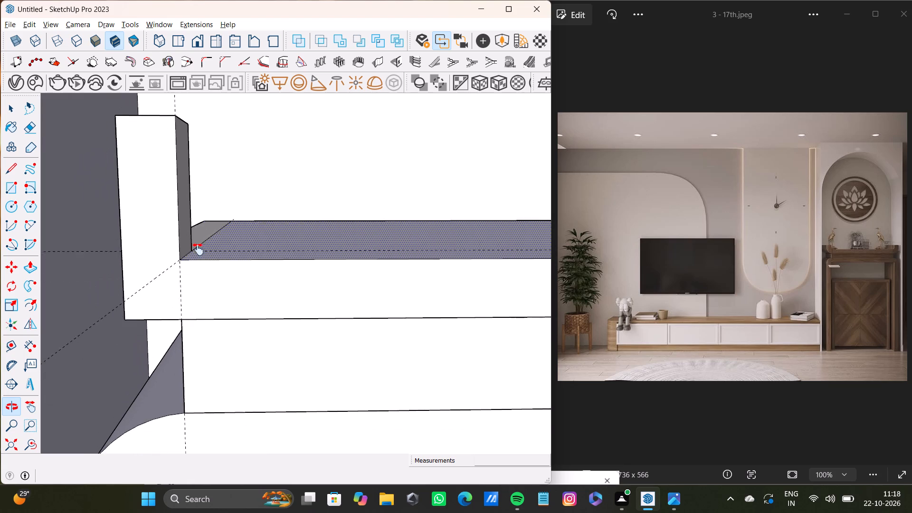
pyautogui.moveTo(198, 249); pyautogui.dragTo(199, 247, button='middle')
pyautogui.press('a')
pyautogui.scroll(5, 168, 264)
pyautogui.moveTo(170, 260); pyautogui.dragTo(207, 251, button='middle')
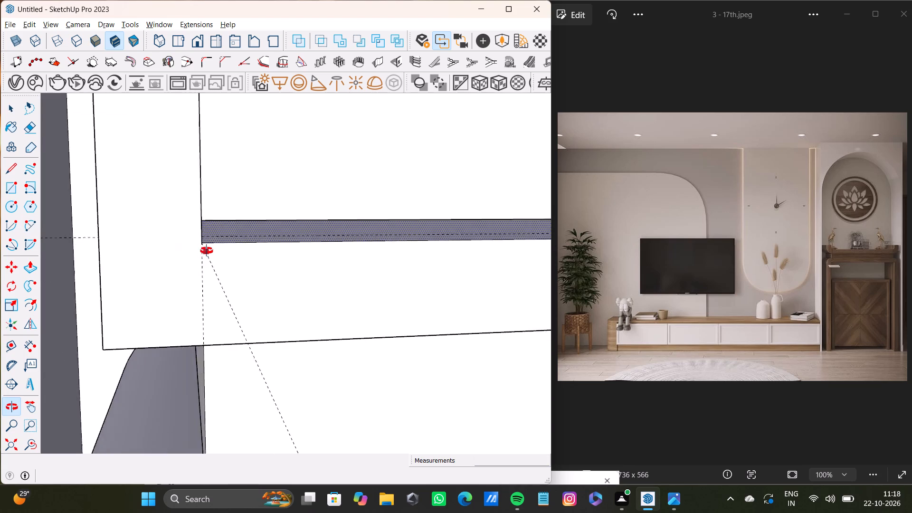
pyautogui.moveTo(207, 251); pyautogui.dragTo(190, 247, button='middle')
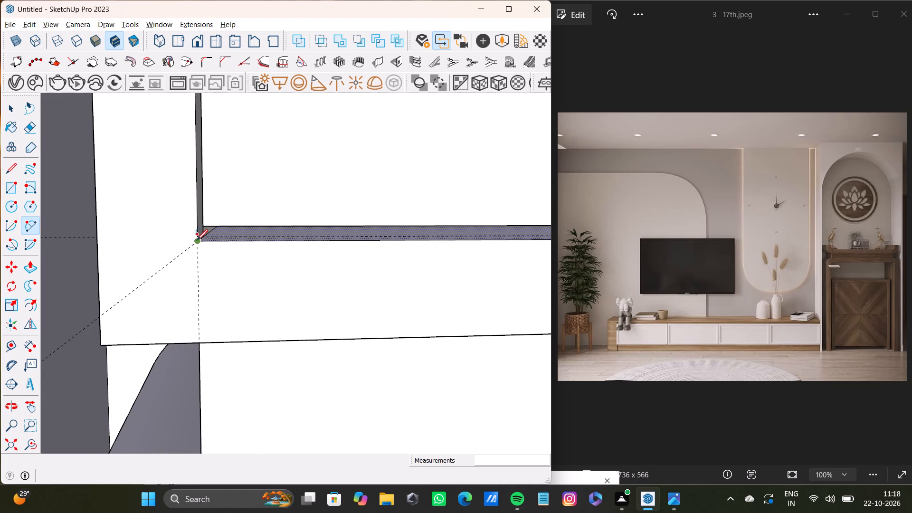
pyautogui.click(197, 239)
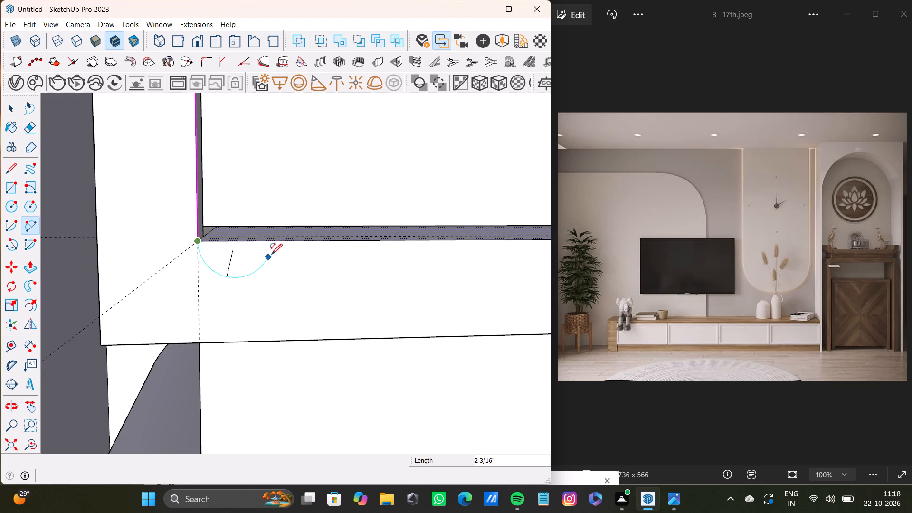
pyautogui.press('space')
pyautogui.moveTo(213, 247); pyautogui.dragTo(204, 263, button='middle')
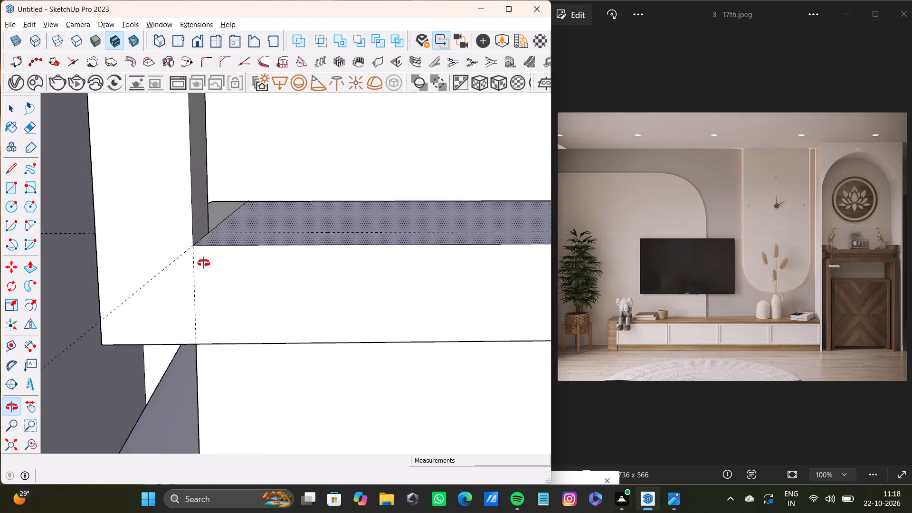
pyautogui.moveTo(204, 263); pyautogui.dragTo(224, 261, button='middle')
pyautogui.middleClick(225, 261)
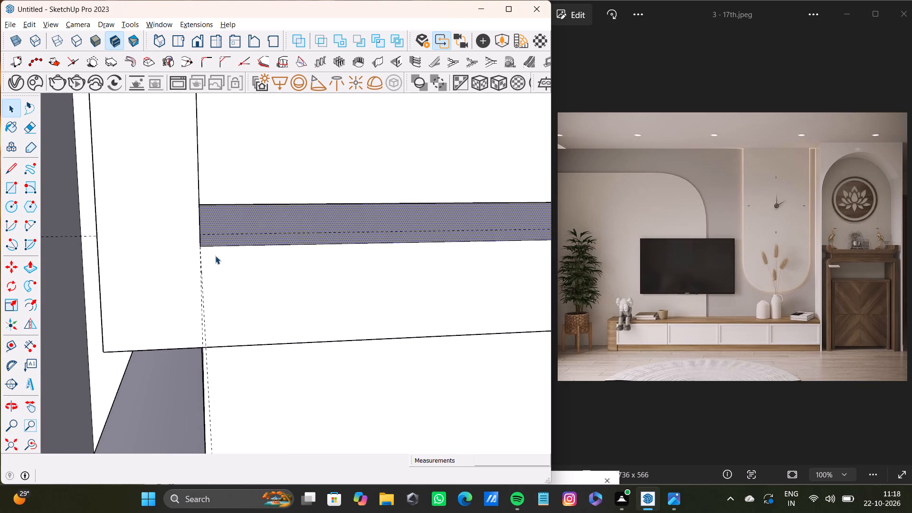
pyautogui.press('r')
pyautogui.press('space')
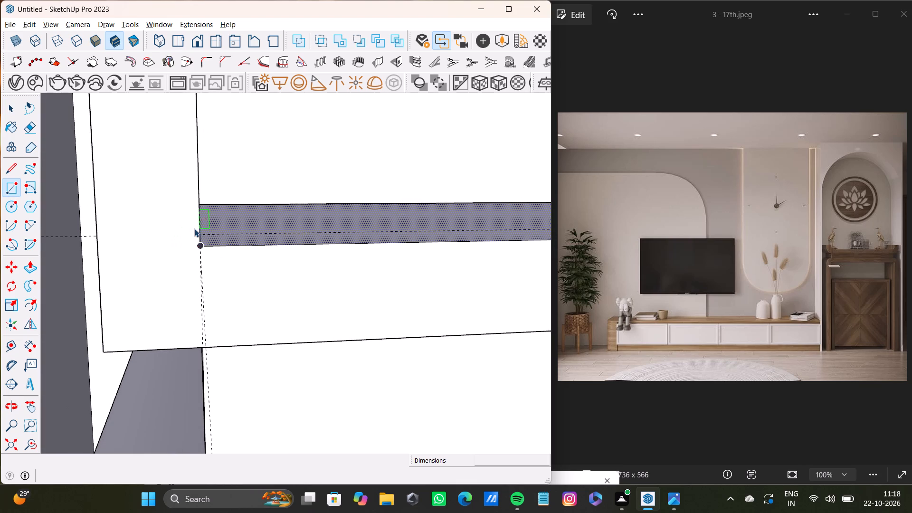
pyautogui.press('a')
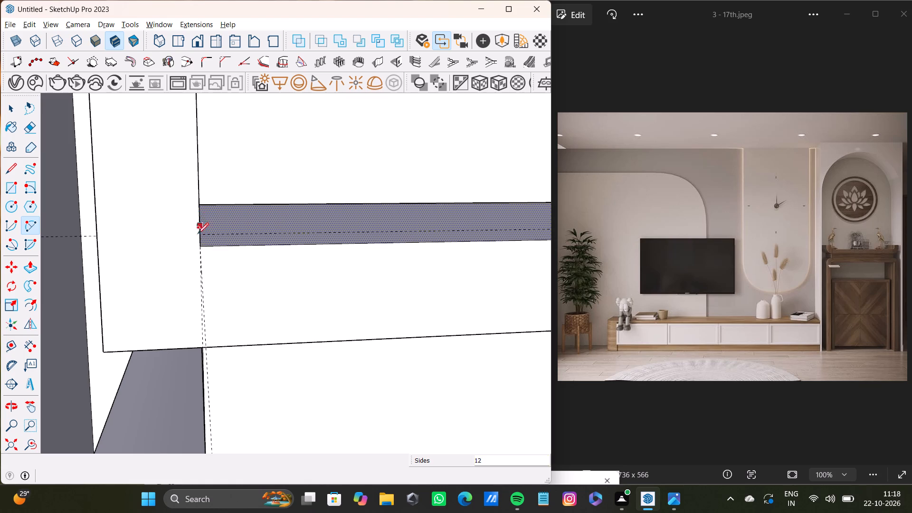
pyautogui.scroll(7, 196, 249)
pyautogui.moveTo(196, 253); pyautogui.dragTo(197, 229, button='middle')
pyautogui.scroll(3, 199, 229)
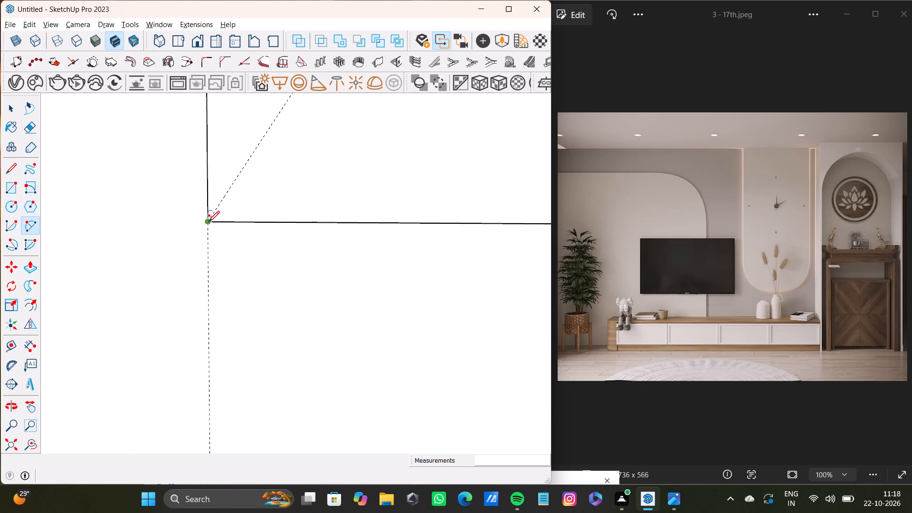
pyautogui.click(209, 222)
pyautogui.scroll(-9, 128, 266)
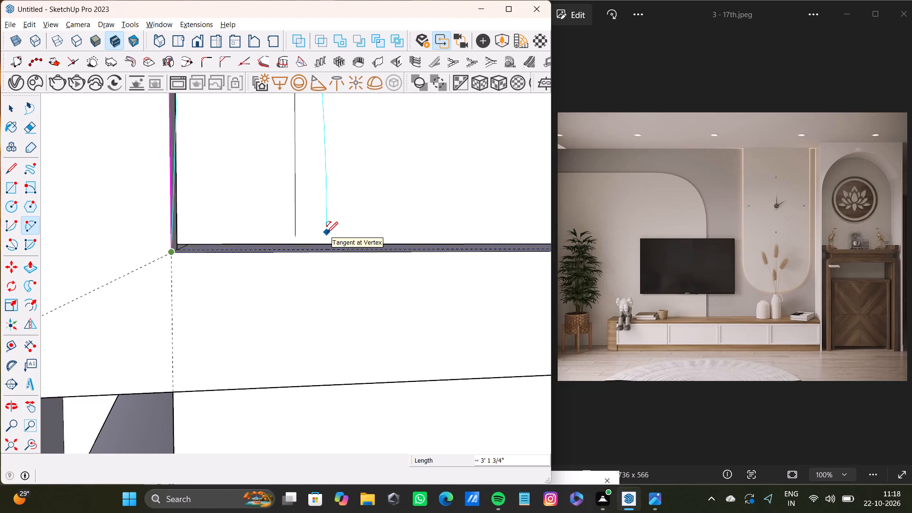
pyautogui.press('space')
# Examine the front-left post and its junction with the upper slab from several angles.
pyautogui.scroll(-4, 175, 299)
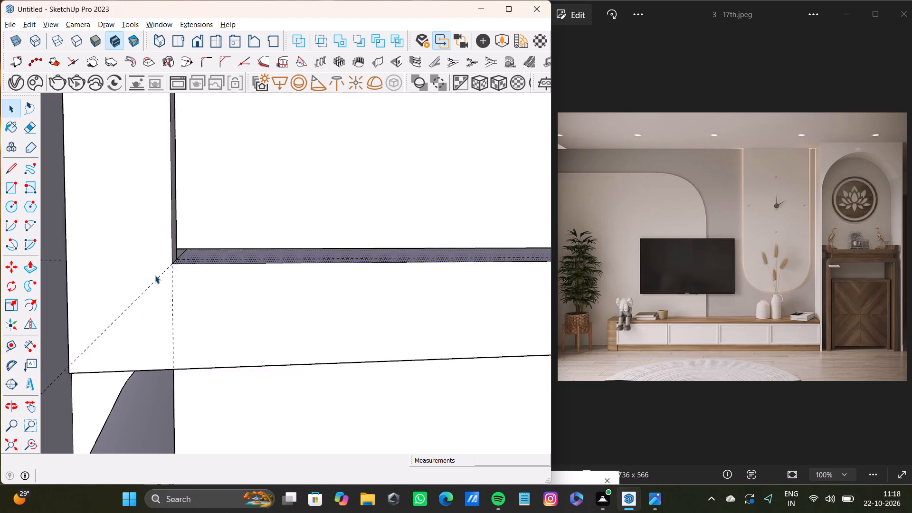
pyautogui.scroll(-8, 155, 275)
pyautogui.keyDown('shift'); pyautogui.moveTo(159, 275); pyautogui.dragTo(239, 295, button='middle'); pyautogui.keyUp('shift')
pyautogui.scroll(-4, 215, 274)
pyautogui.moveTo(212, 275); pyautogui.dragTo(277, 299, button='middle')
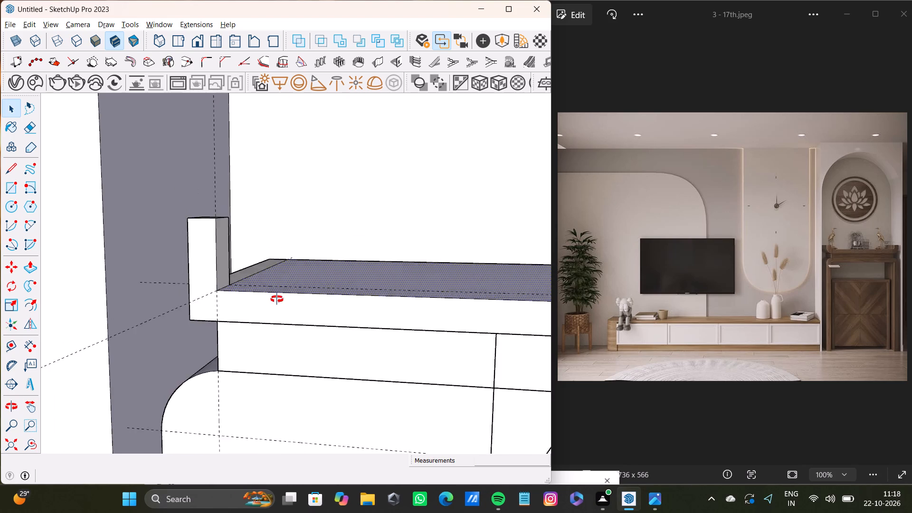
pyautogui.moveTo(277, 299); pyautogui.dragTo(296, 295, button='middle')
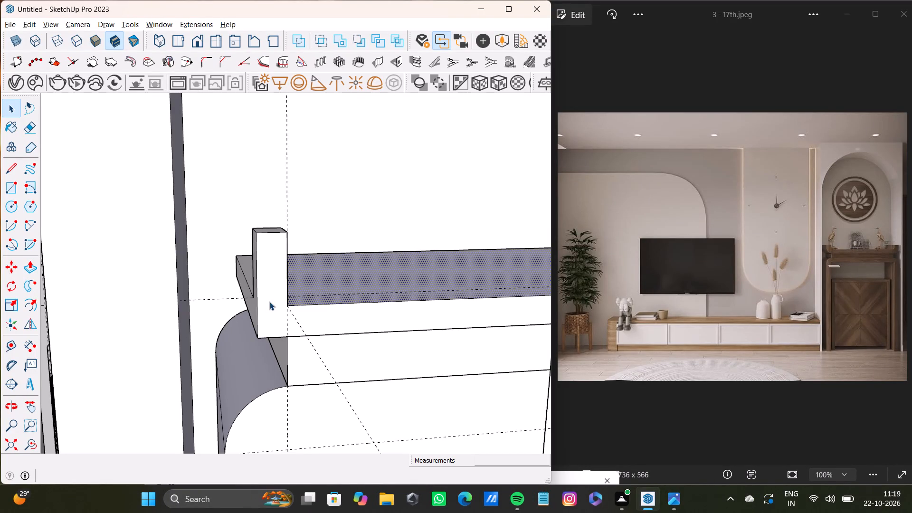
pyautogui.scroll(10, 262, 314)
pyautogui.moveTo(285, 305); pyautogui.dragTo(332, 288, button='middle')
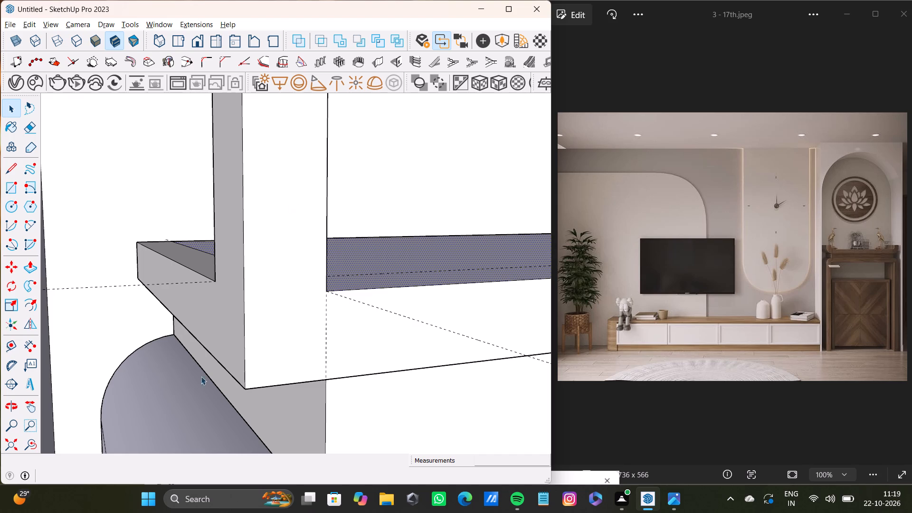
pyautogui.scroll(-8, 248, 319)
pyautogui.moveTo(249, 312); pyautogui.dragTo(180, 332, button='middle')
pyautogui.scroll(-9, 199, 316)
pyautogui.moveTo(226, 338); pyautogui.dragTo(117, 350, button='middle')
pyautogui.scroll(2, 166, 321)
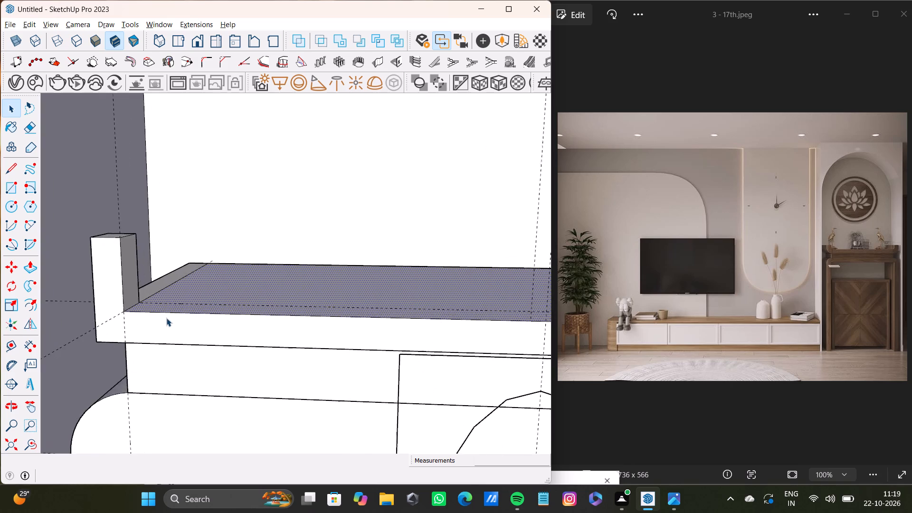
pyautogui.scroll(9, 166, 318)
pyautogui.moveTo(122, 327); pyautogui.dragTo(161, 343, button='middle')
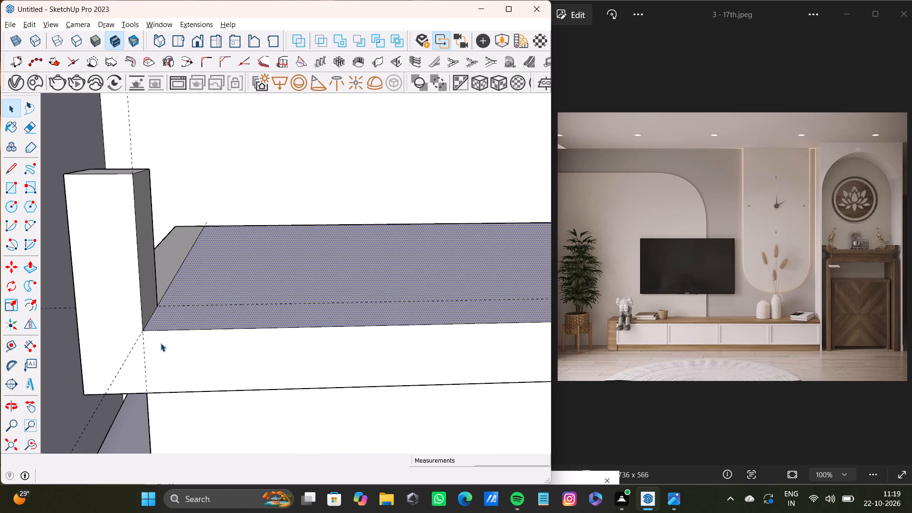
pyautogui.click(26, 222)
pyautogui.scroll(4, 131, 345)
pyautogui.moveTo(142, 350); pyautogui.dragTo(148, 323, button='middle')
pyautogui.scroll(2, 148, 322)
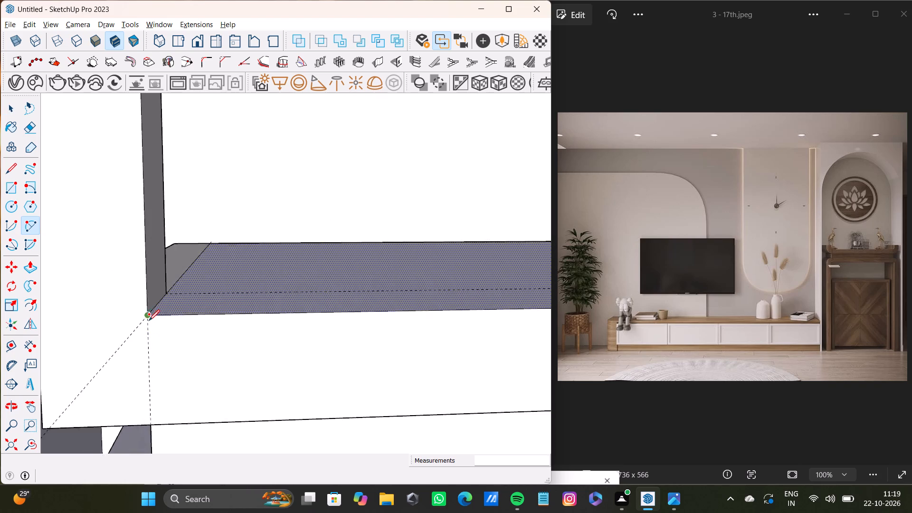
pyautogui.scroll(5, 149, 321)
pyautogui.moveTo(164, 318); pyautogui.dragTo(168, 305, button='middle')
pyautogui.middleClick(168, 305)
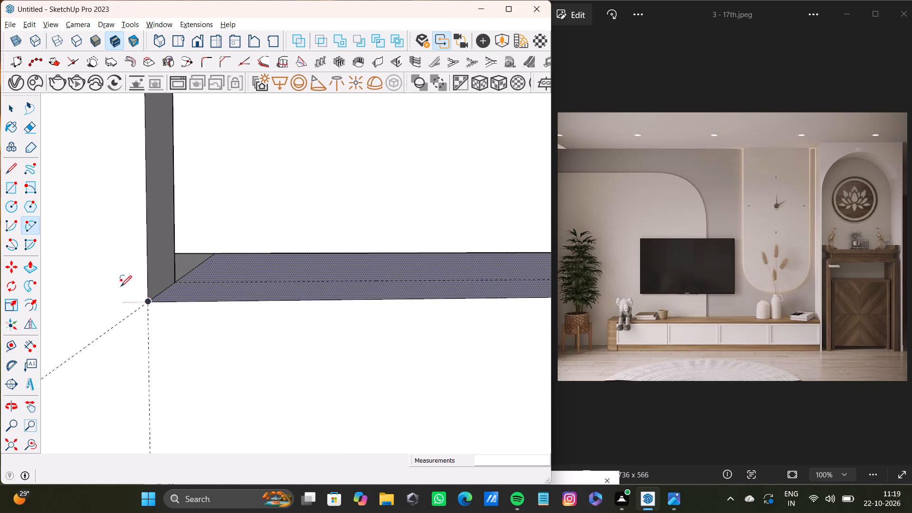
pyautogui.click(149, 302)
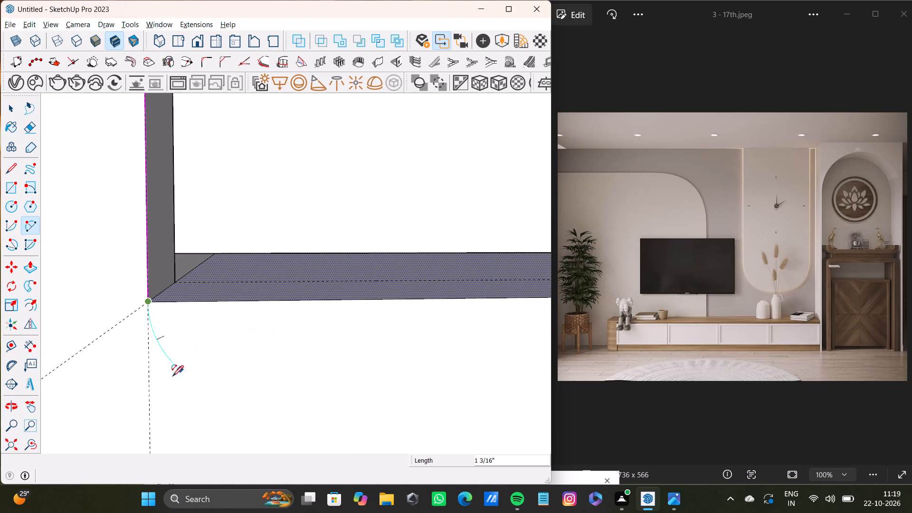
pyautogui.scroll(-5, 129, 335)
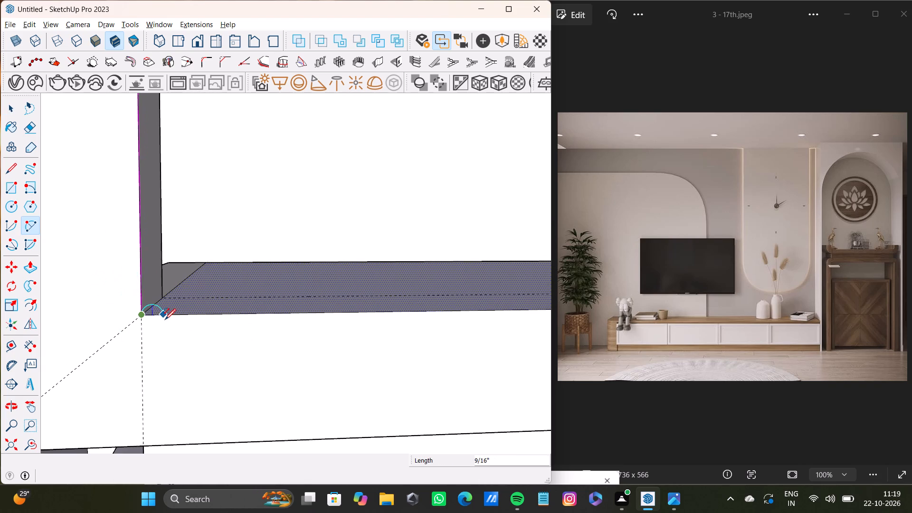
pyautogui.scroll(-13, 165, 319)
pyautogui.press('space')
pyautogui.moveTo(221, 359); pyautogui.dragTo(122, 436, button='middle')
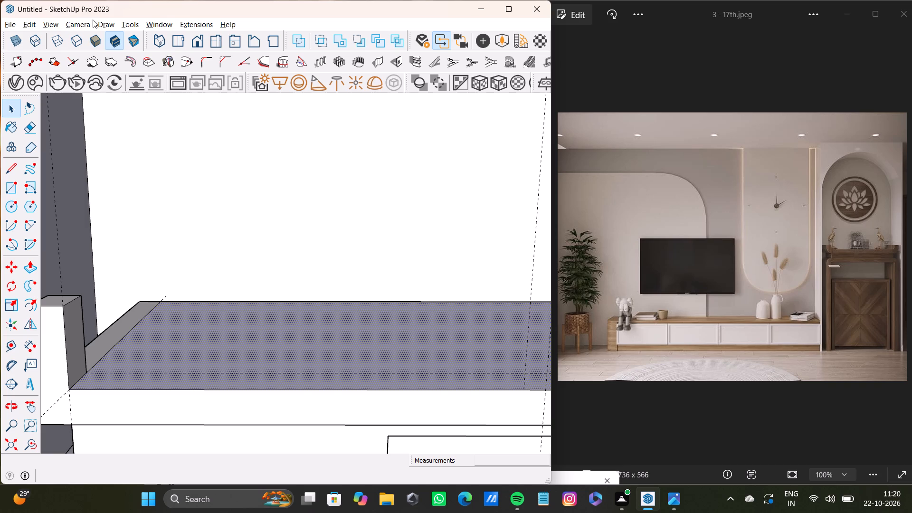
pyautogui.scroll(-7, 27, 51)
# Examine the front-left post's base and its junction with the upper slab from several angles.
pyautogui.scroll(-15, 0, 512)
pyautogui.scroll(-20, 215, 356)
pyautogui.keyDown('shift'); pyautogui.moveTo(389, 325); pyautogui.dragTo(204, 346, button='middle'); pyautogui.keyUp('shift')
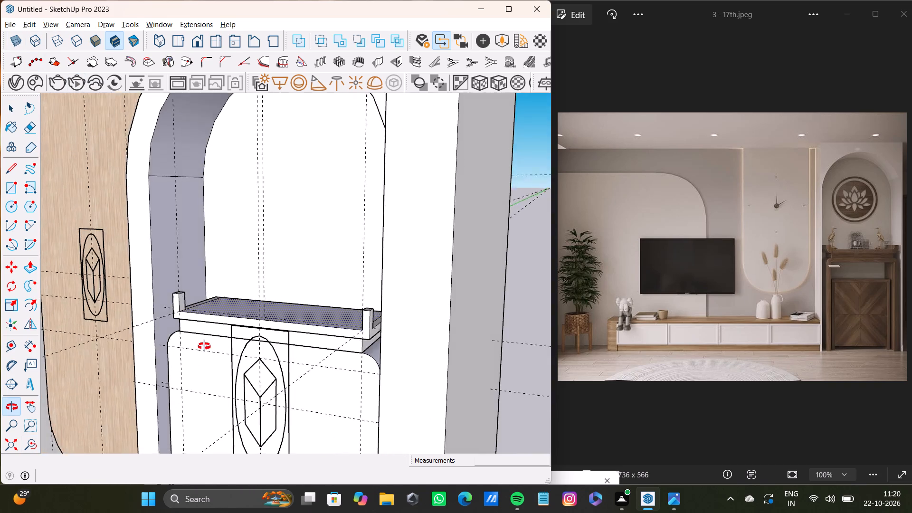
pyautogui.keyDown('shift'); pyautogui.moveTo(204, 346); pyautogui.dragTo(203, 357, button='middle'); pyautogui.keyUp('shift')
pyautogui.scroll(12, 195, 320)
pyautogui.moveTo(190, 285); pyautogui.dragTo(269, 291, button='middle')
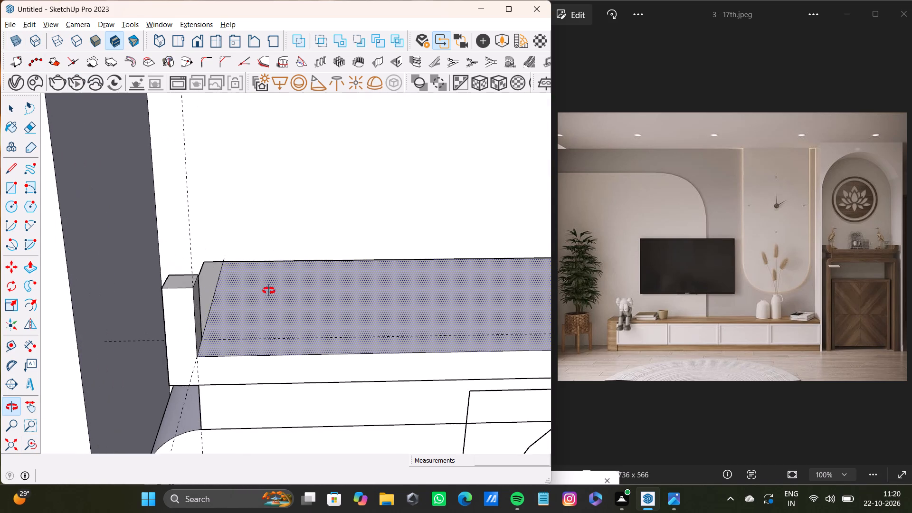
pyautogui.moveTo(269, 291); pyautogui.dragTo(254, 294, button='middle')
pyautogui.middleClick(254, 294)
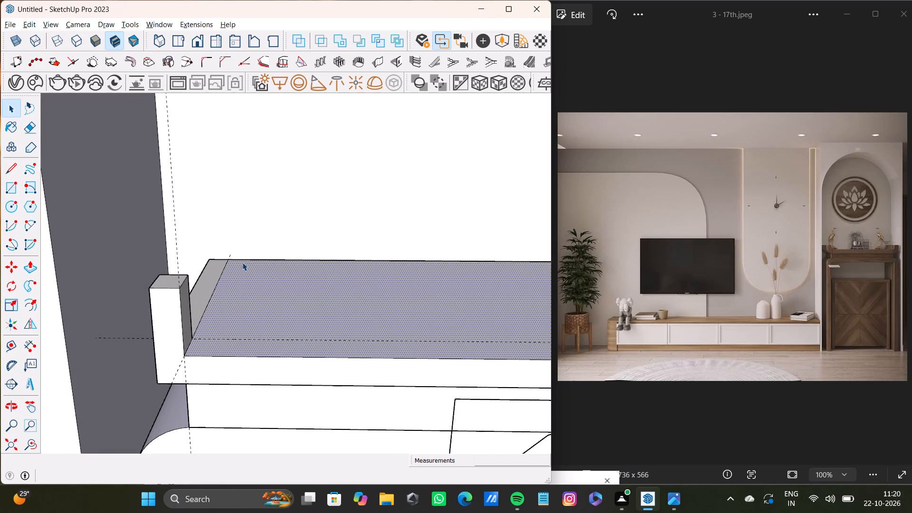
pyautogui.scroll(4, 184, 359)
pyautogui.moveTo(193, 350); pyautogui.dragTo(238, 303, button='middle')
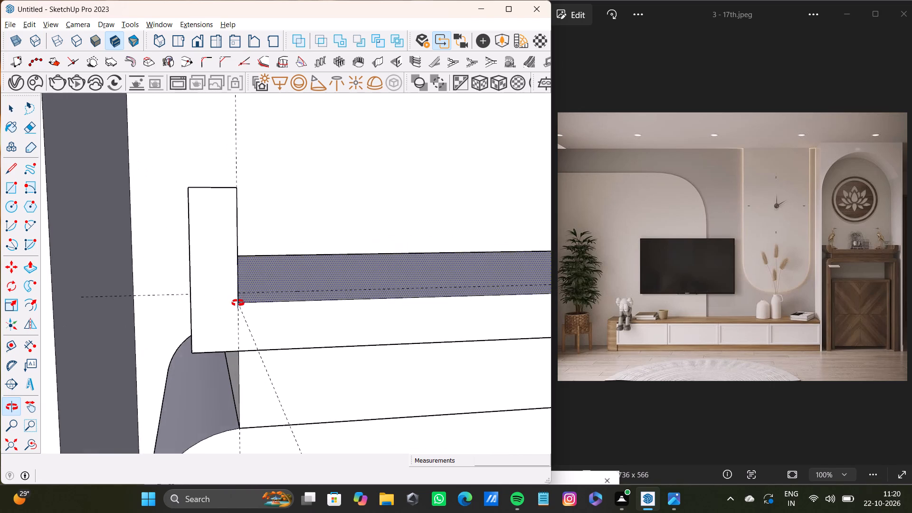
pyautogui.moveTo(238, 303); pyautogui.dragTo(205, 302, button='middle')
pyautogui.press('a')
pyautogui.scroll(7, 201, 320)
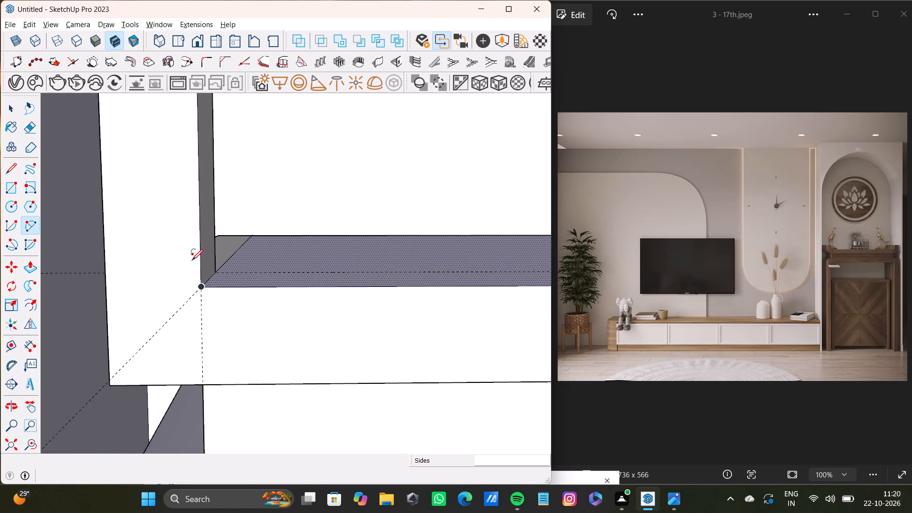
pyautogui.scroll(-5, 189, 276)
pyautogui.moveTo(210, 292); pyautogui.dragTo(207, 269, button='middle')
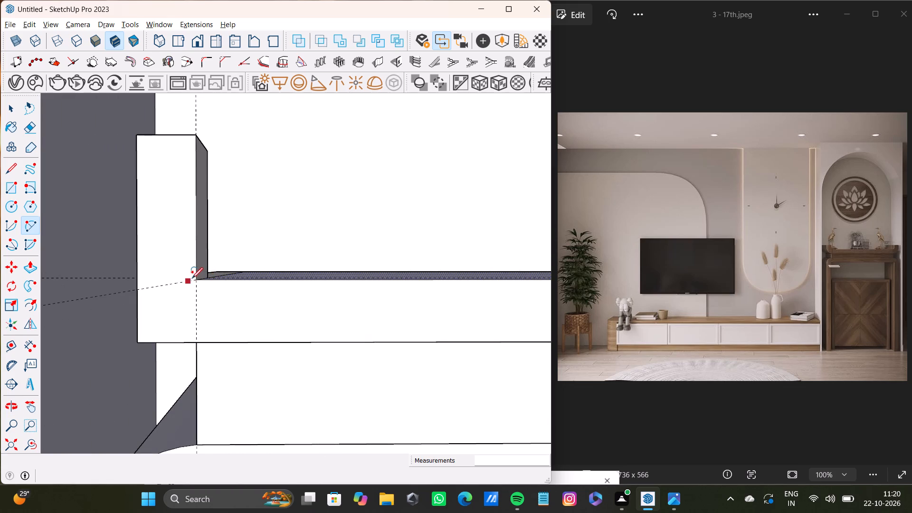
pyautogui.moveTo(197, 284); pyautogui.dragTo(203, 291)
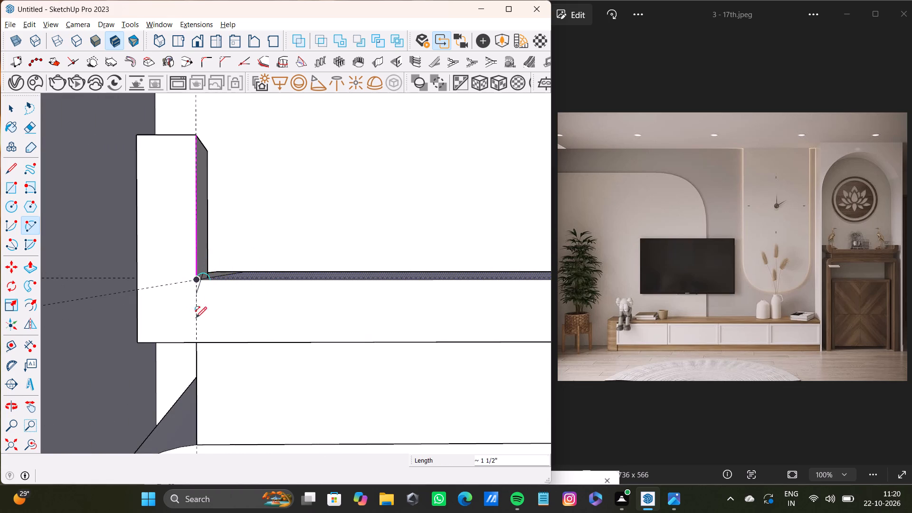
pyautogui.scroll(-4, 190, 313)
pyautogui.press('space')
# Clear the selection and examine the niche cabinet and the whole TV wall from several angles and distances.
pyautogui.moveTo(194, 302); pyautogui.dragTo(194, 319, button='middle')
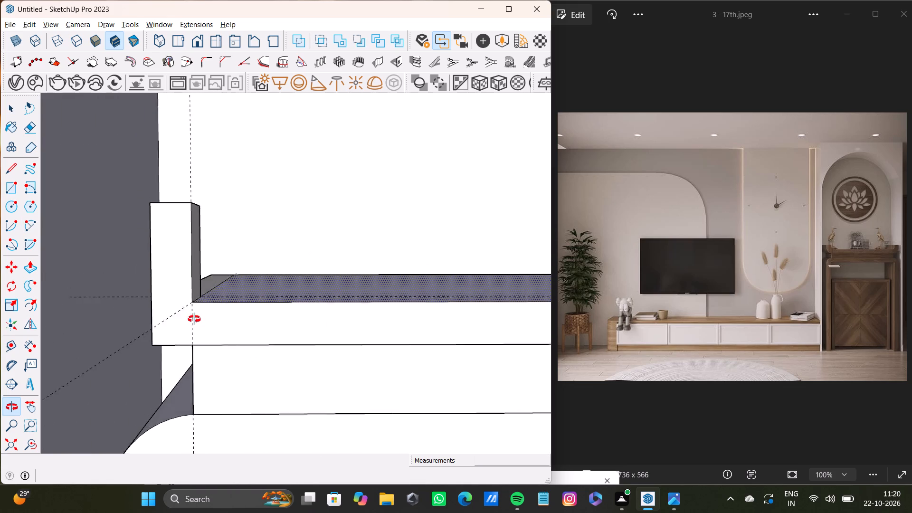
pyautogui.moveTo(194, 319); pyautogui.dragTo(194, 350, button='middle')
pyautogui.scroll(-9, 200, 346)
pyautogui.keyDown('shift'); pyautogui.moveTo(204, 348); pyautogui.dragTo(161, 382, button='middle'); pyautogui.keyUp('shift')
pyautogui.scroll(-5, 166, 377)
pyautogui.moveTo(175, 385); pyautogui.dragTo(297, 320, button='middle')
pyautogui.scroll(-9, 288, 329)
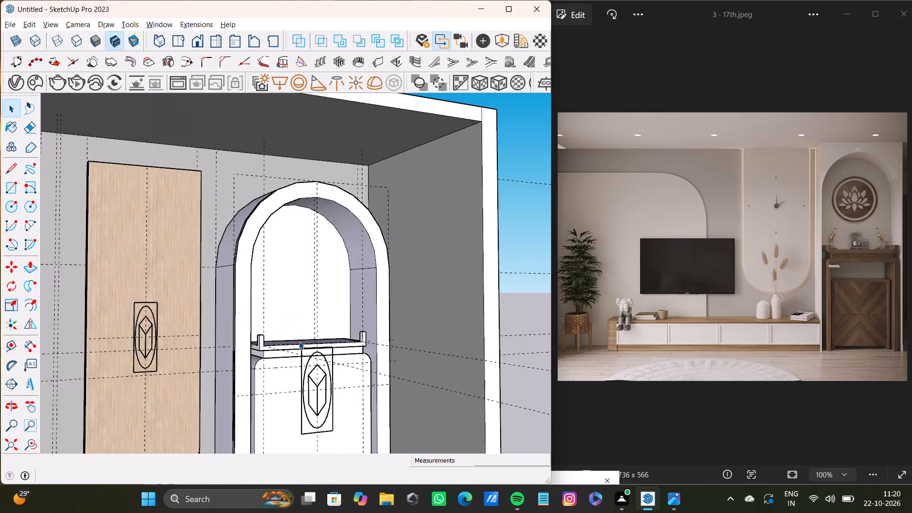
pyautogui.scroll(-1, 299, 341)
pyautogui.moveTo(299, 348); pyautogui.dragTo(223, 394, button='middle')
pyautogui.scroll(-6, 246, 376)
pyautogui.keyDown('shift'); pyautogui.moveTo(257, 384); pyautogui.dragTo(187, 399, button='middle'); pyautogui.keyUp('shift')
pyautogui.press('space')
pyautogui.click(363, 224)
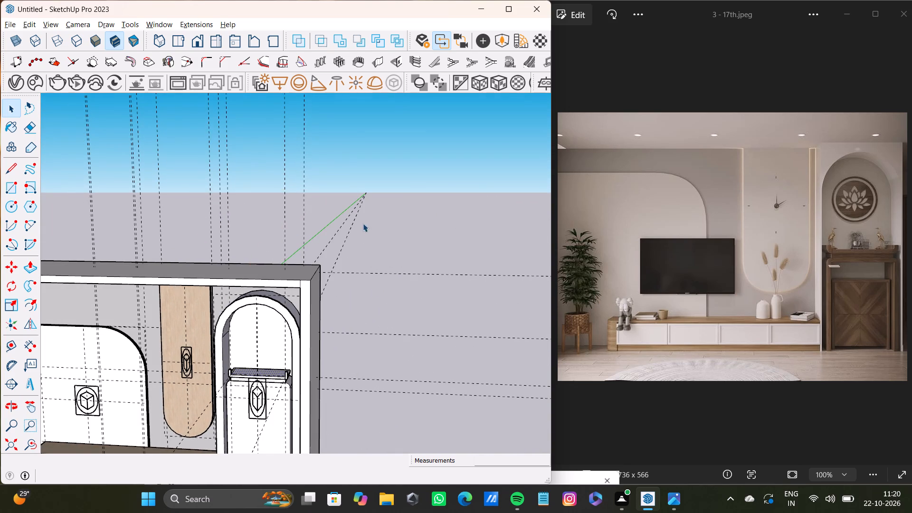
pyautogui.scroll(6, 261, 361)
pyautogui.moveTo(258, 392); pyautogui.dragTo(246, 467, button='middle')
pyautogui.scroll(-2, 256, 434)
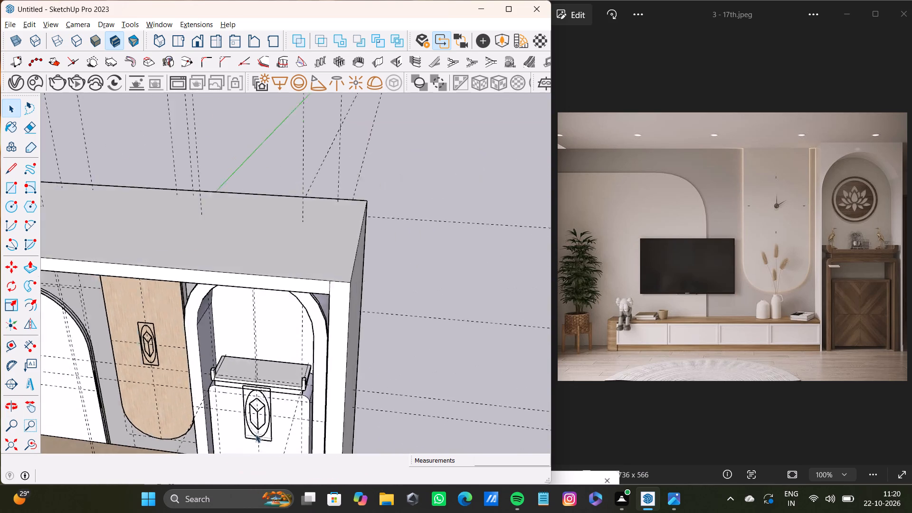
pyautogui.scroll(-2, 256, 434)
pyautogui.moveTo(256, 432); pyautogui.dragTo(275, 389, button='middle')
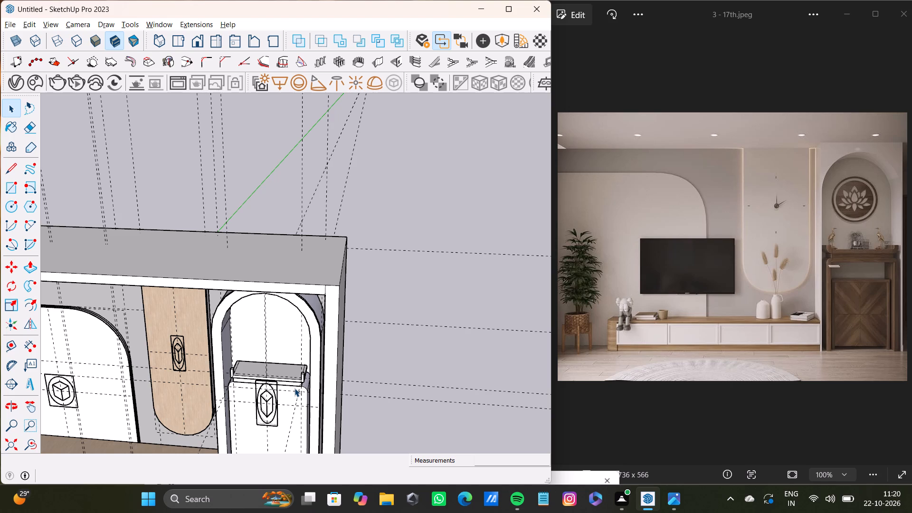
pyautogui.scroll(-17, 511, 370)
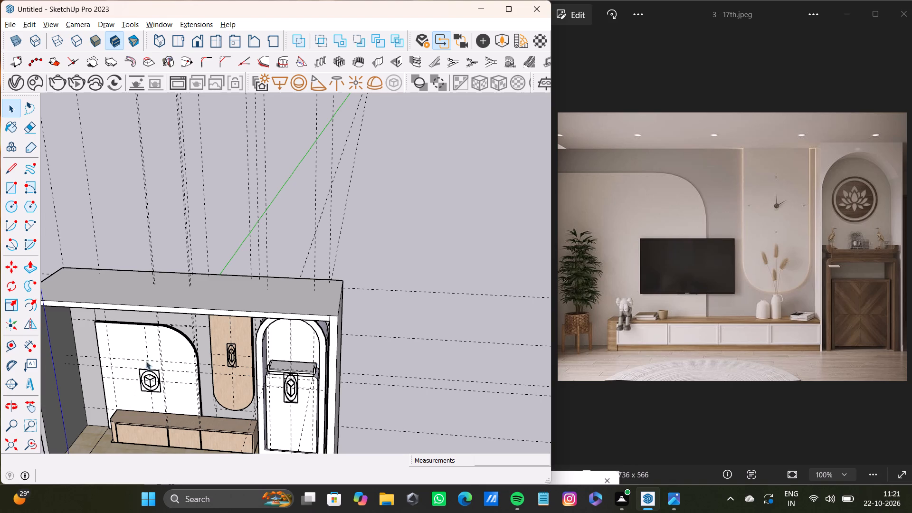
pyautogui.scroll(-17, 165, 342)
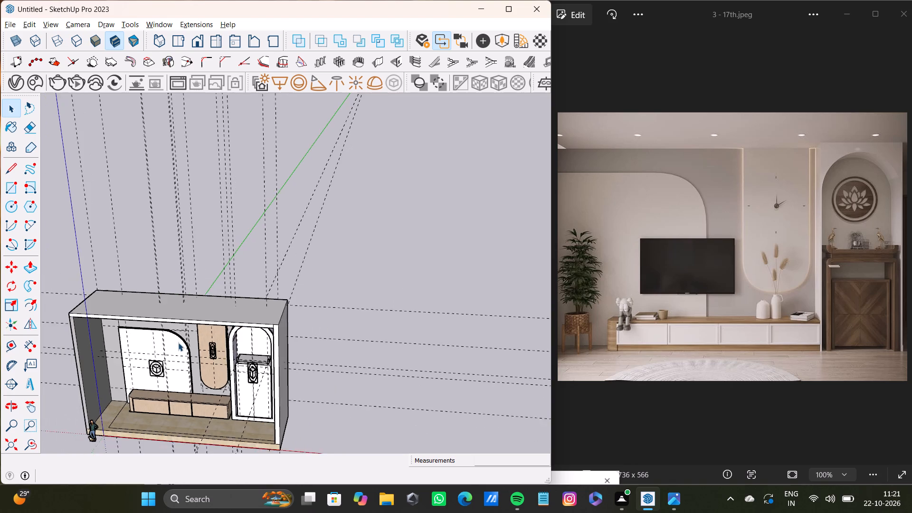
pyautogui.moveTo(178, 344); pyautogui.dragTo(166, 363, button='middle')
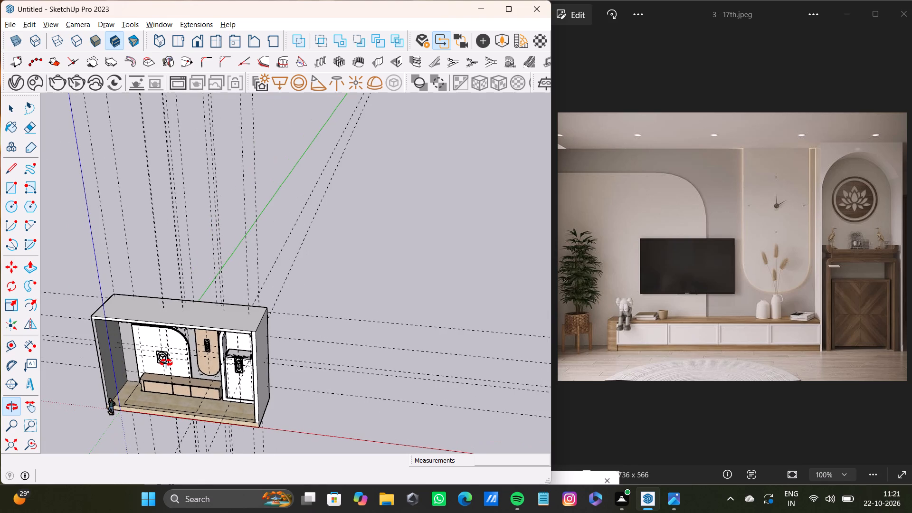
pyautogui.moveTo(166, 363); pyautogui.dragTo(191, 370, button='middle')
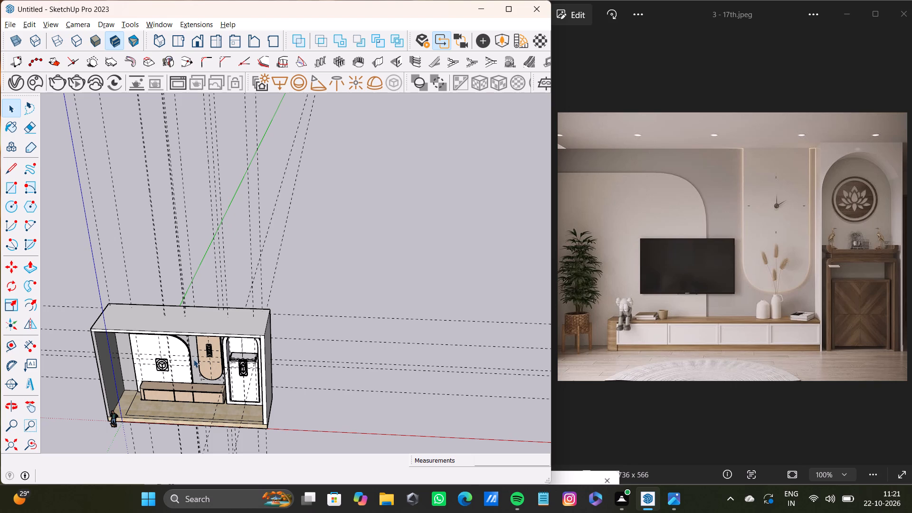
pyautogui.scroll(4, 269, 393)
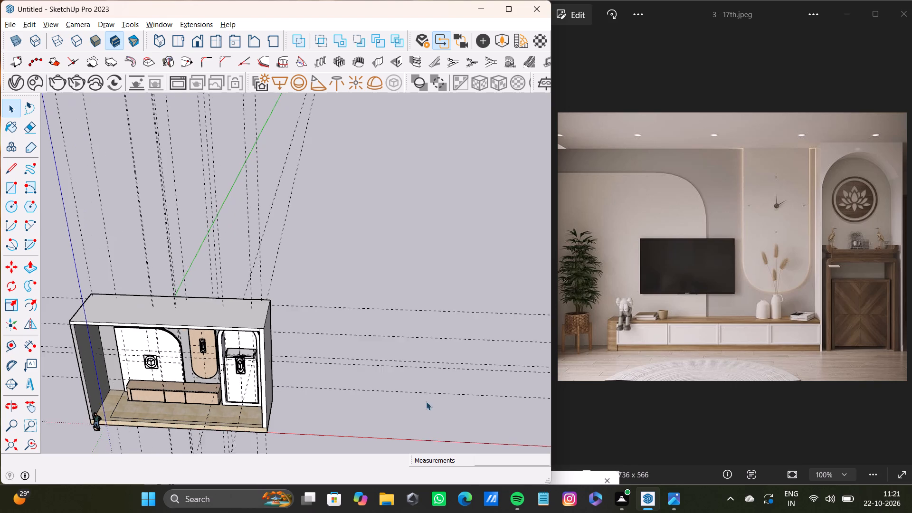
pyautogui.scroll(-8, 279, 388)
pyautogui.moveTo(197, 350); pyautogui.dragTo(309, 311, button='middle')
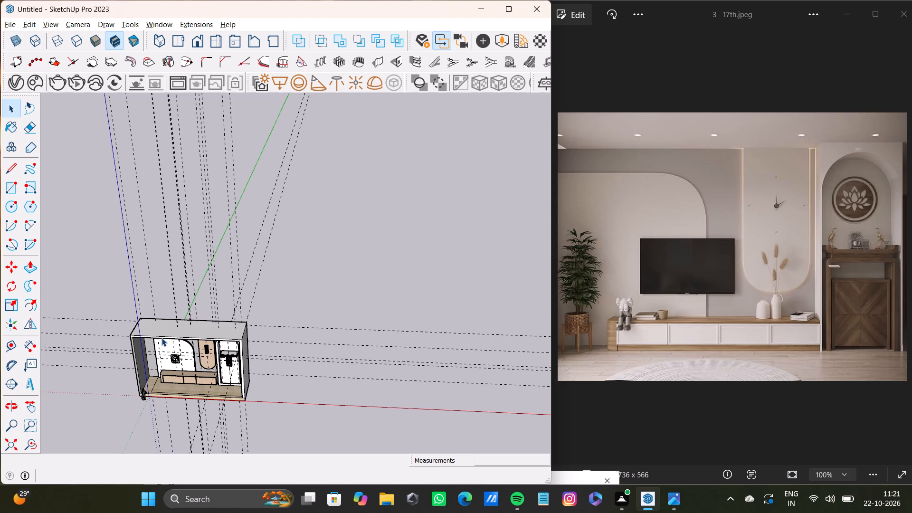
# Start a V-Ray interactive render and check the whole TV wall from the front.
pyautogui.scroll(5, 161, 338)
pyautogui.scroll(15, 194, 360)
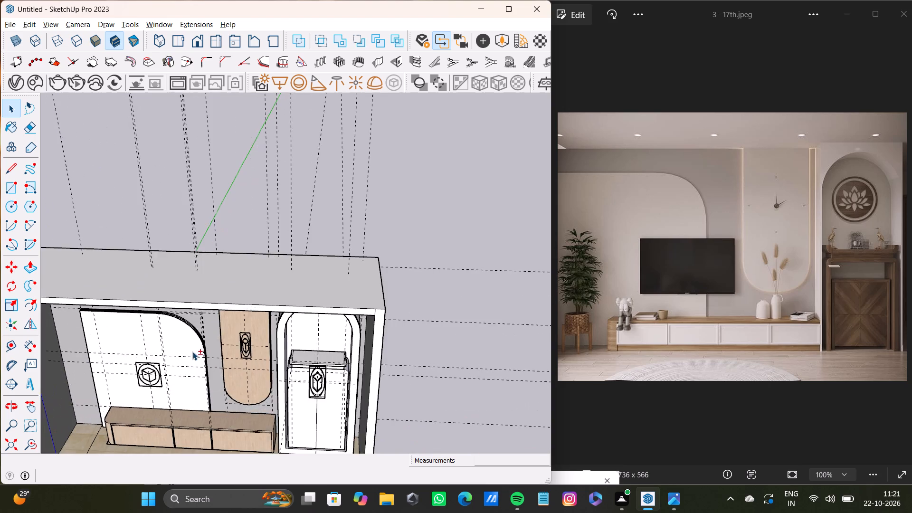
pyautogui.keyDown('shift'); pyautogui.moveTo(192, 350); pyautogui.dragTo(276, 245, button='middle'); pyautogui.keyUp('shift')
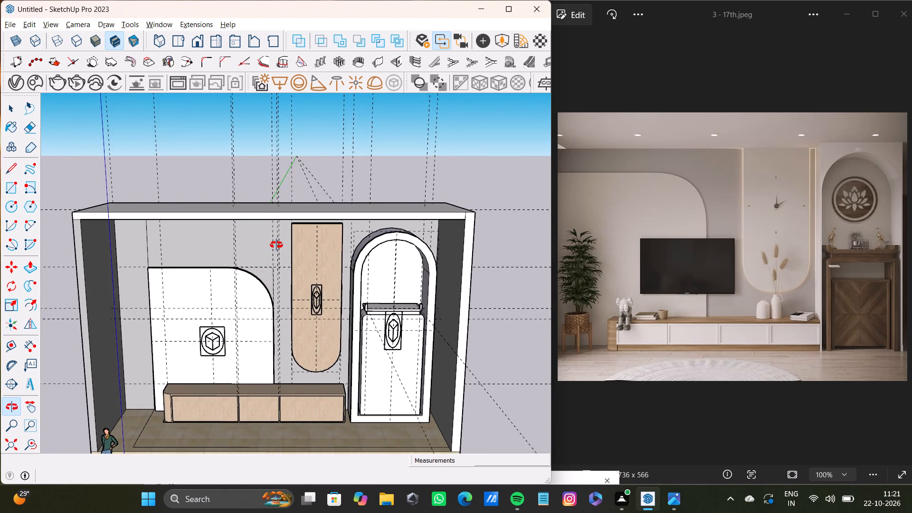
pyautogui.keyDown('shift'); pyautogui.moveTo(276, 245); pyautogui.dragTo(279, 245, button='middle'); pyautogui.keyUp('shift')
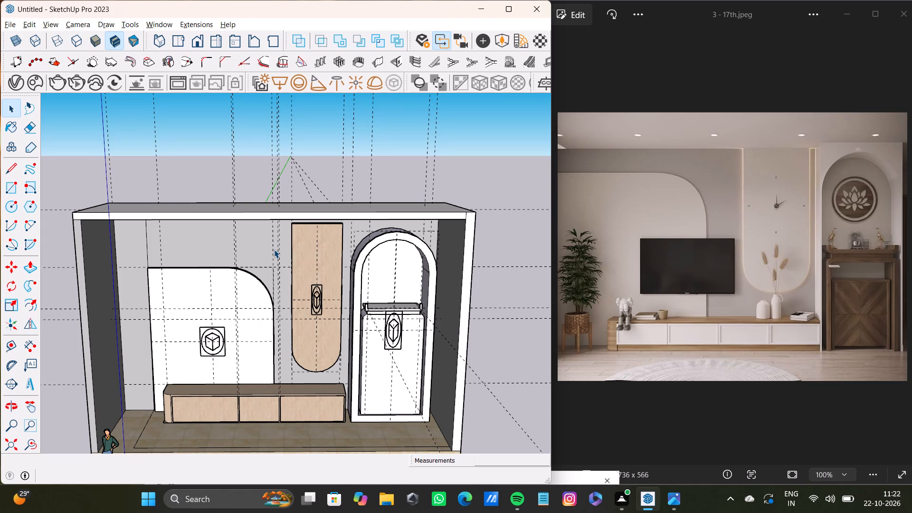
pyautogui.click(78, 82)
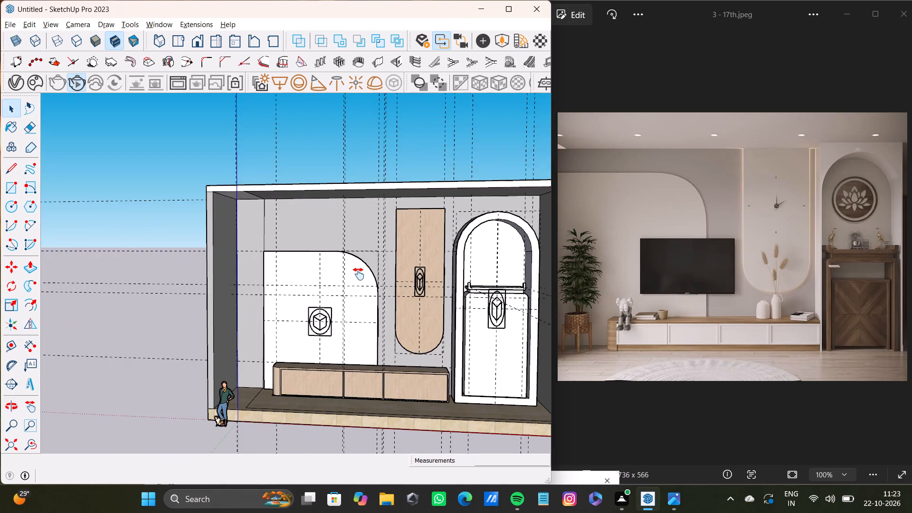
pyautogui.keyDown('shift'); pyautogui.moveTo(362, 275); pyautogui.dragTo(342, 285, button='middle'); pyautogui.keyUp('shift')
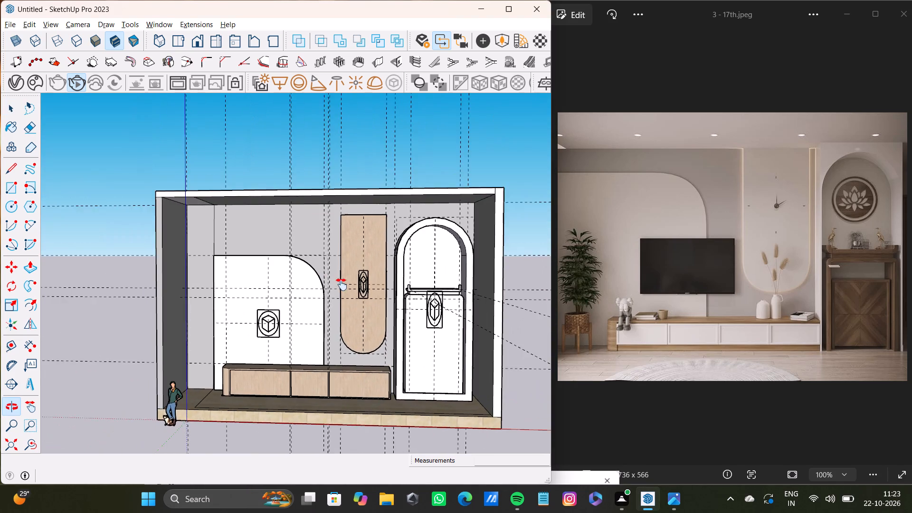
pyautogui.keyDown('shift'); pyautogui.moveTo(342, 285); pyautogui.dragTo(372, 254, button='middle'); pyautogui.keyUp('shift')
pyautogui.scroll(3, 351, 280)
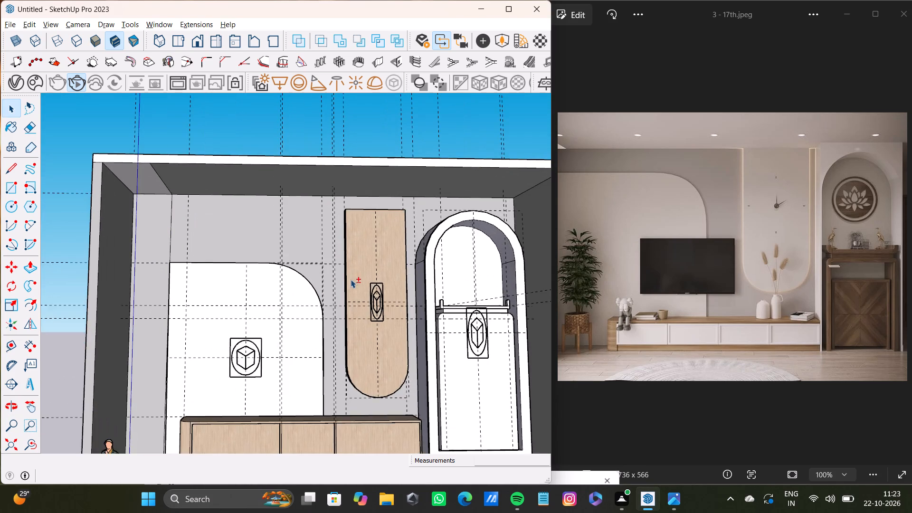
pyautogui.keyDown('shift'); pyautogui.moveTo(351, 261); pyautogui.dragTo(331, 219, button='middle'); pyautogui.keyUp('shift')
pyautogui.scroll(-1, 287, 220)
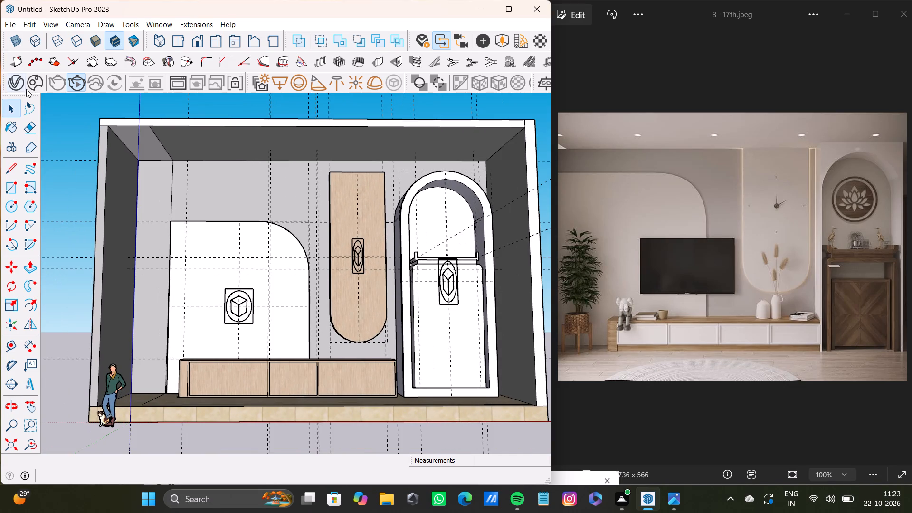
# Set the V-Ray intensity of Mesh Light, Mesh Light#1 and Mesh Light#2 to 60 each.
pyautogui.click(17, 84)
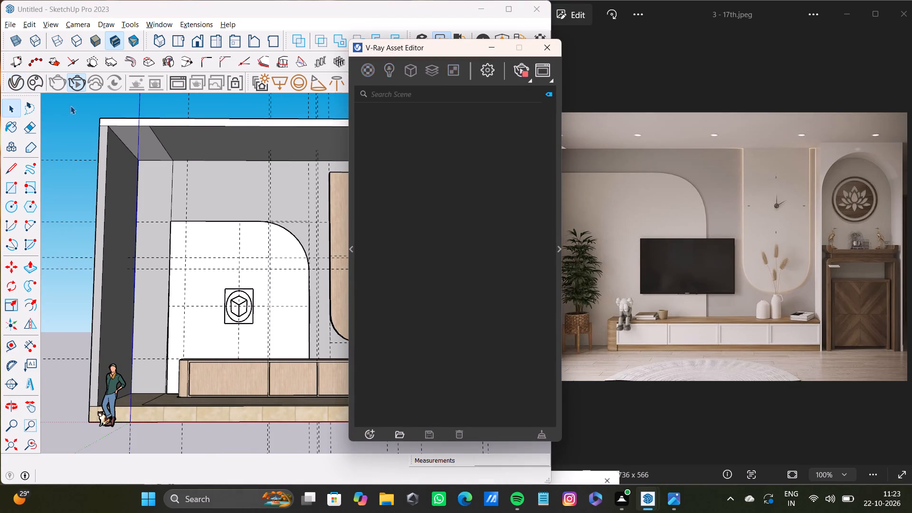
pyautogui.click(390, 70)
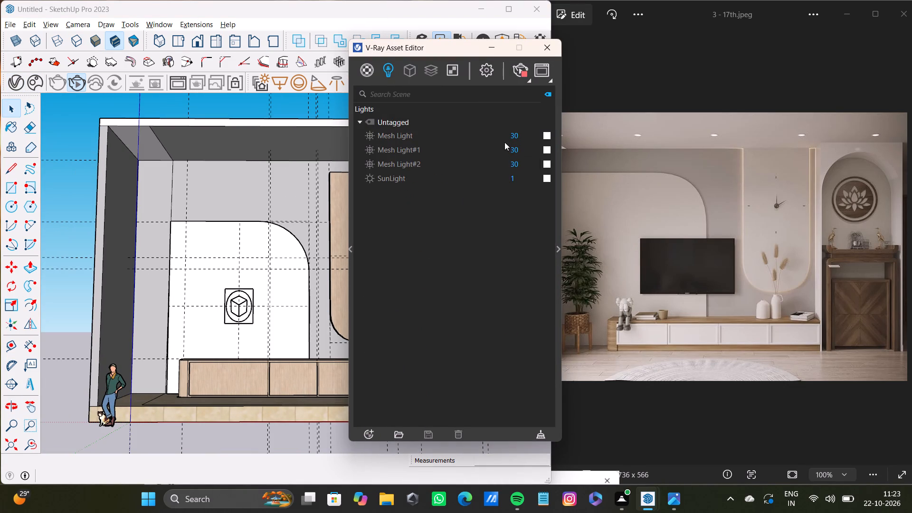
pyautogui.moveTo(531, 135); pyautogui.dragTo(476, 135)
pyautogui.press('BackSpace')
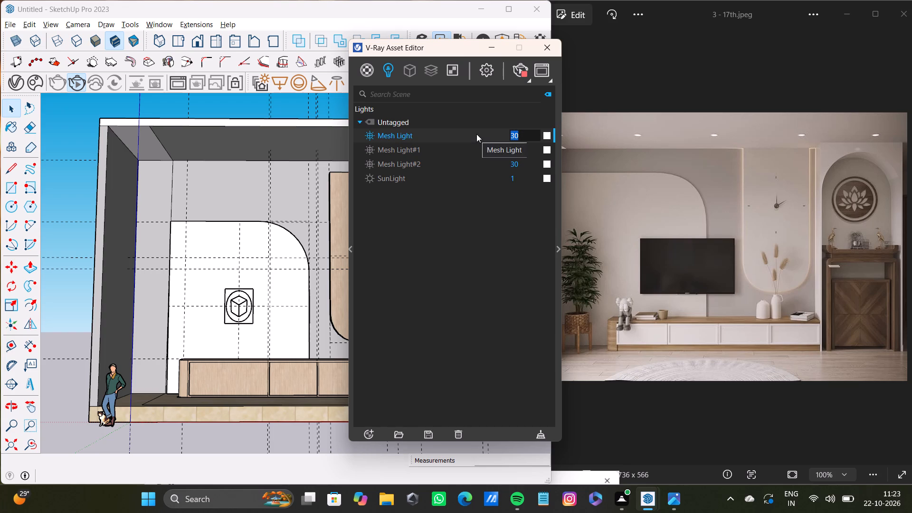
pyautogui.write('60')
pyautogui.press('Return')
pyautogui.moveTo(537, 149); pyautogui.dragTo(451, 153)
pyautogui.press('BackSpace')
pyautogui.write('60')
pyautogui.press('Return')
pyautogui.moveTo(526, 165); pyautogui.dragTo(524, 165)
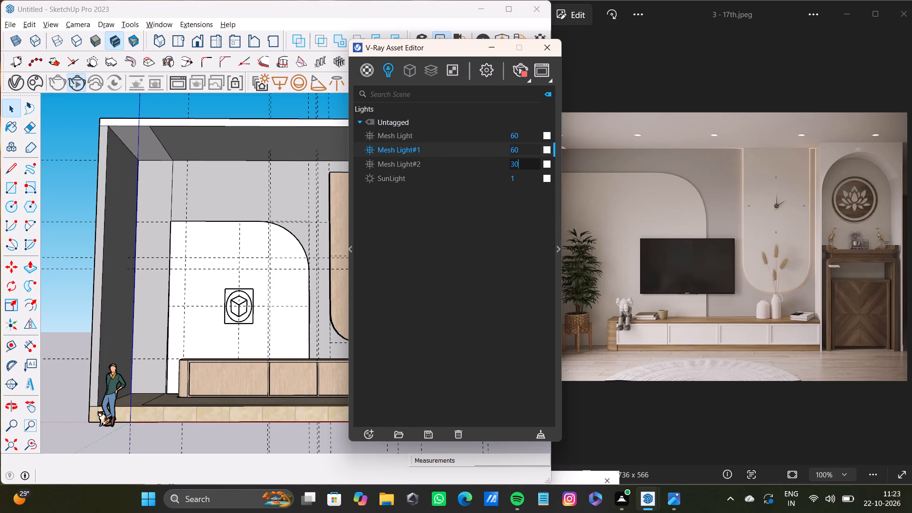
pyautogui.moveTo(524, 165); pyautogui.dragTo(502, 170)
pyautogui.press('BackSpace')
pyautogui.write('60')
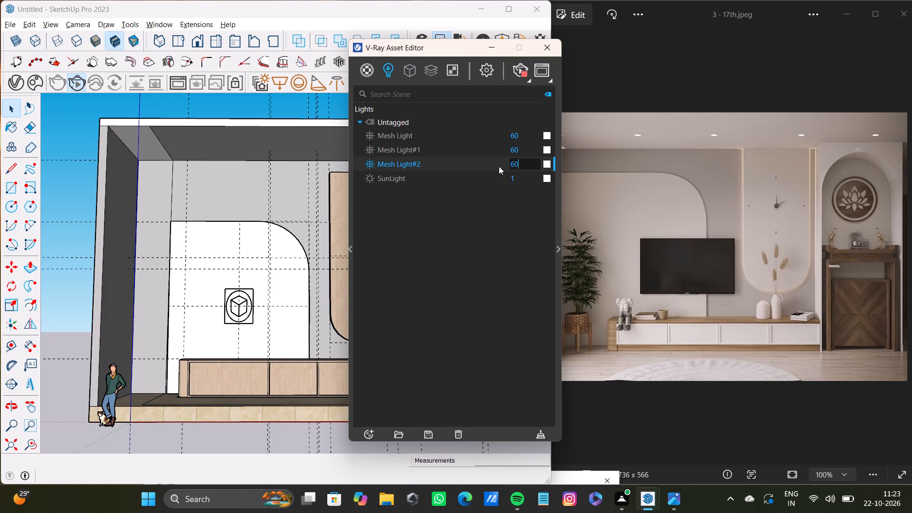
pyautogui.press('Return')
pyautogui.click(552, 46)
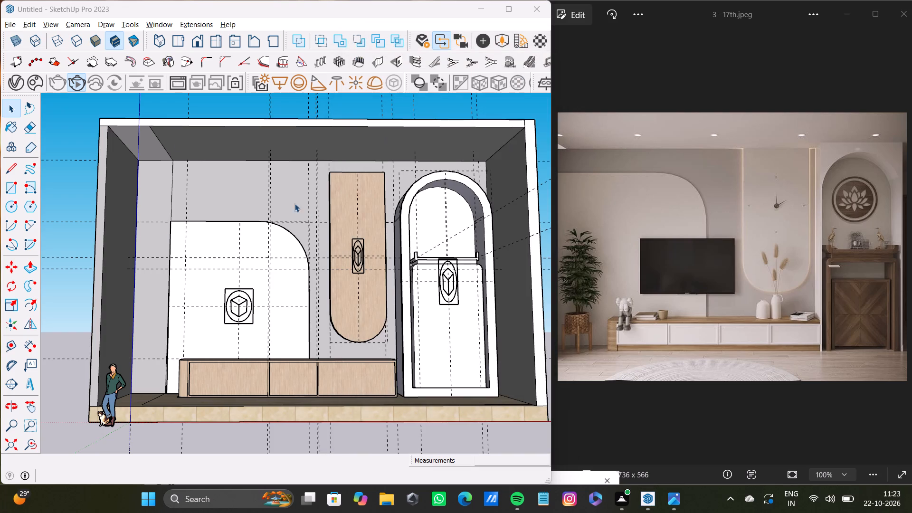
# Stop the V-Ray interactive render.
pyautogui.click(79, 87)
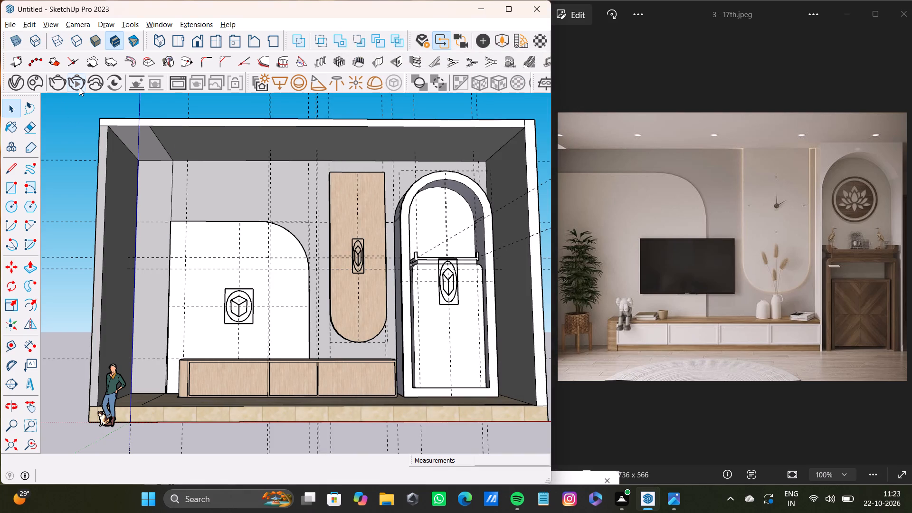
# Start a V-Ray interactive render and check the mesh lighting on the TV wall from the front.
pyautogui.click(79, 86)
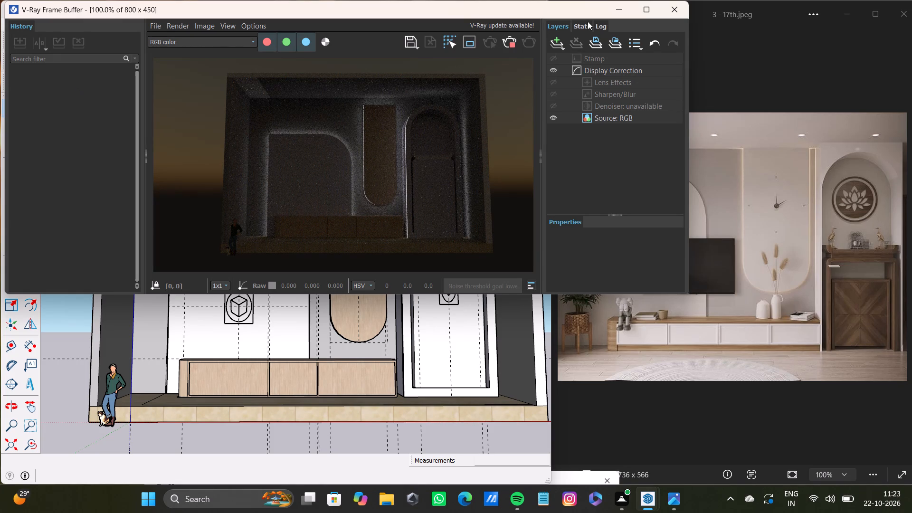
pyautogui.click(672, 7)
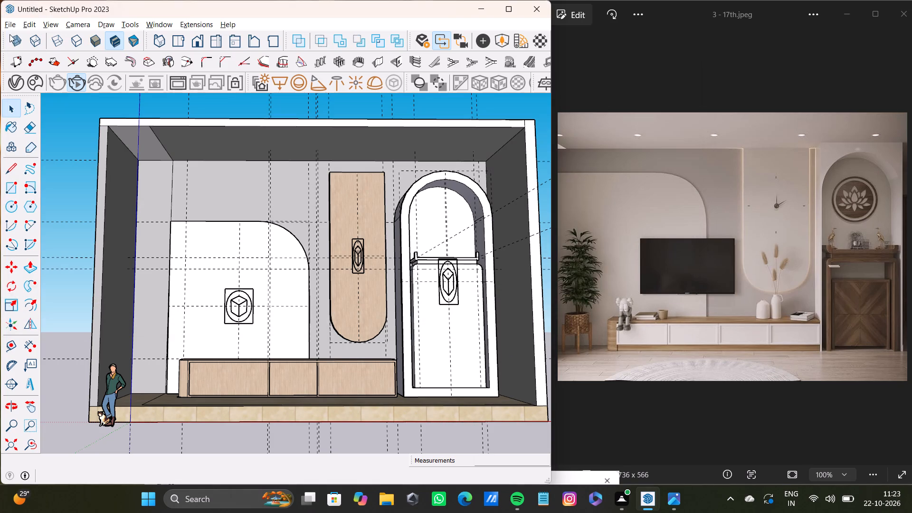
# Set the V-Ray SunLight intensity to 1.
pyautogui.click(19, 86)
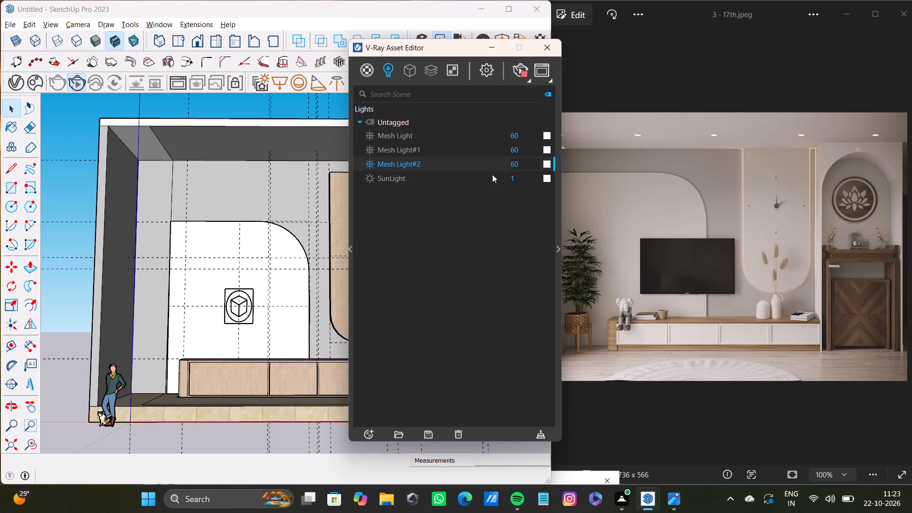
pyautogui.moveTo(518, 180); pyautogui.dragTo(497, 180)
pyautogui.press('BackSpace')
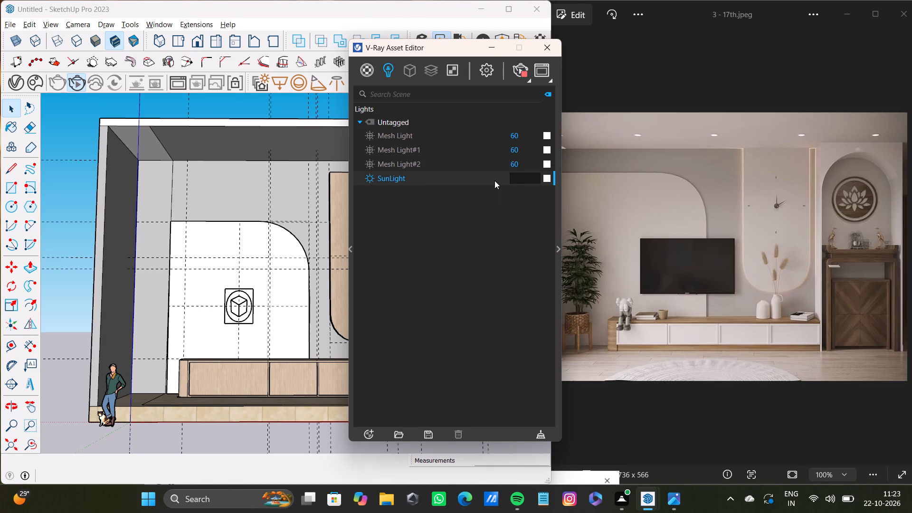
pyautogui.press('1')
pyautogui.press('Return')
pyautogui.click(556, 40)
# Check the V-Ray interactive render of the whole room and its TV wall from a lower, slightly angled viewpoint.
pyautogui.scroll(-18, 168, 398)
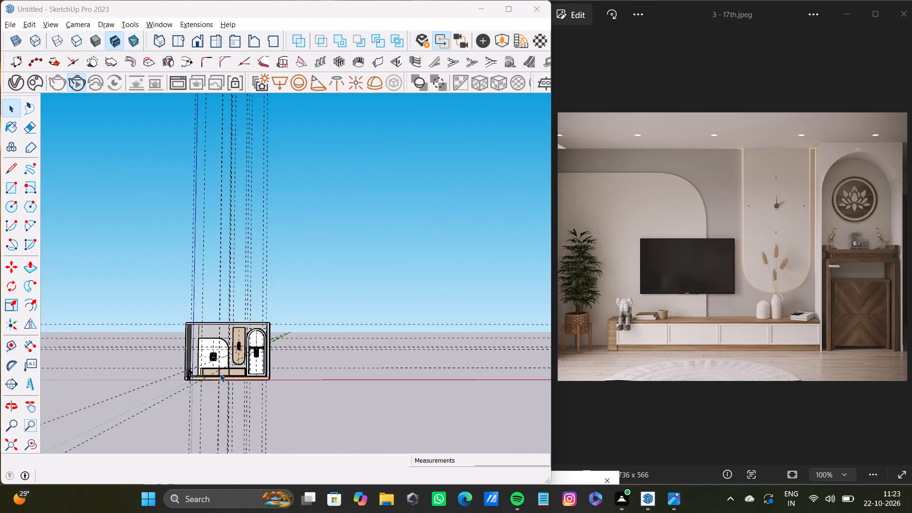
pyautogui.moveTo(224, 372); pyautogui.dragTo(154, 481, button='middle')
pyautogui.scroll(-4, 192, 370)
pyautogui.scroll(18, 198, 366)
pyautogui.moveTo(263, 351); pyautogui.dragTo(276, 243, button='middle')
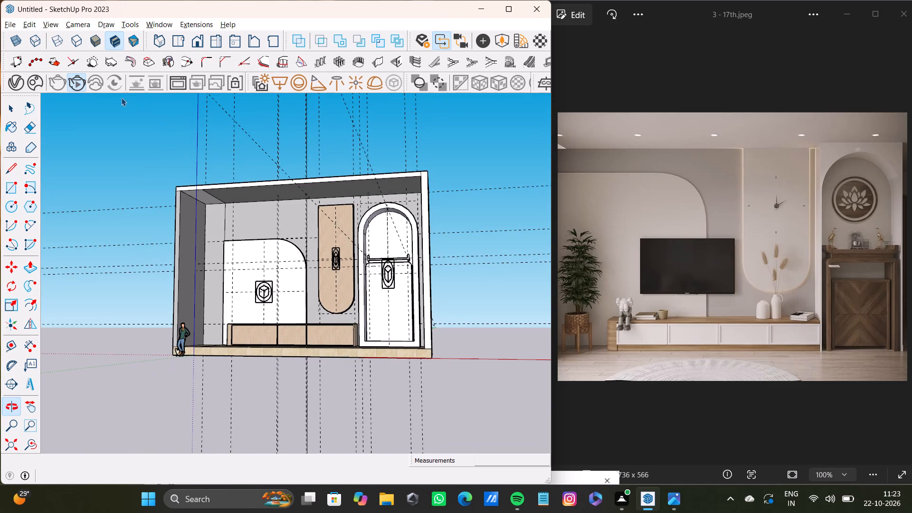
pyautogui.click(81, 79)
pyautogui.click(81, 79)
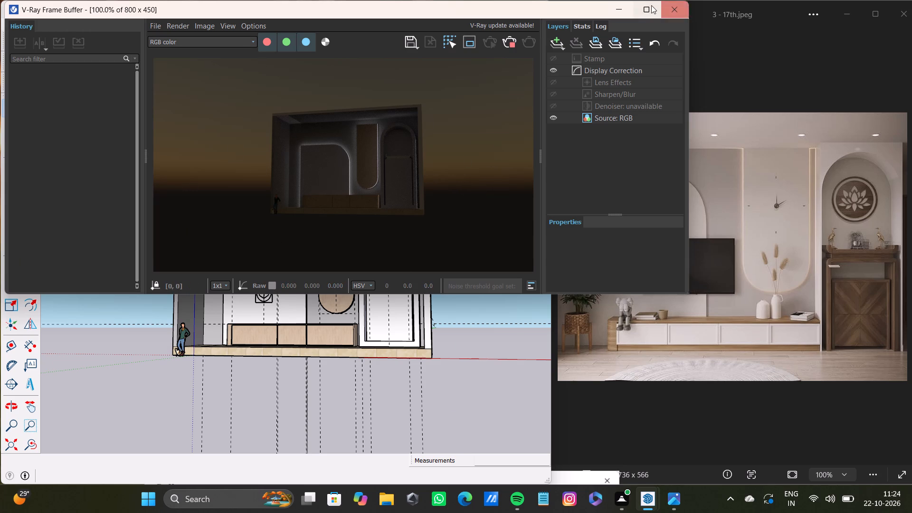
pyautogui.click(669, 2)
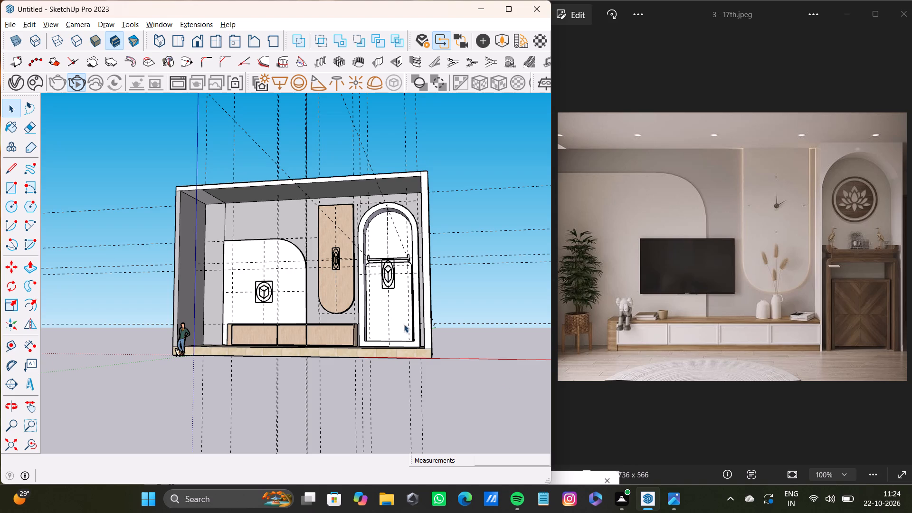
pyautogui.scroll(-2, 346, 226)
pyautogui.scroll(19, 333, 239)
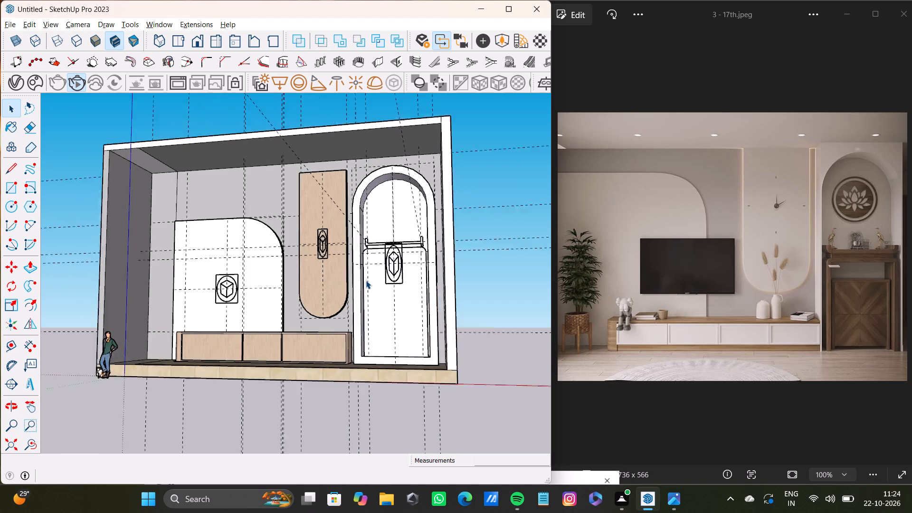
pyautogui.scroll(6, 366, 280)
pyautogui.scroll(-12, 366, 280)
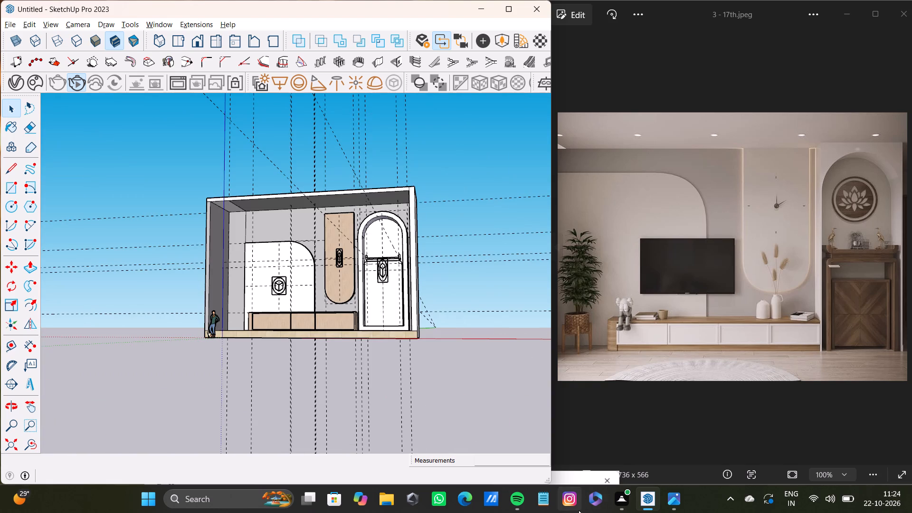
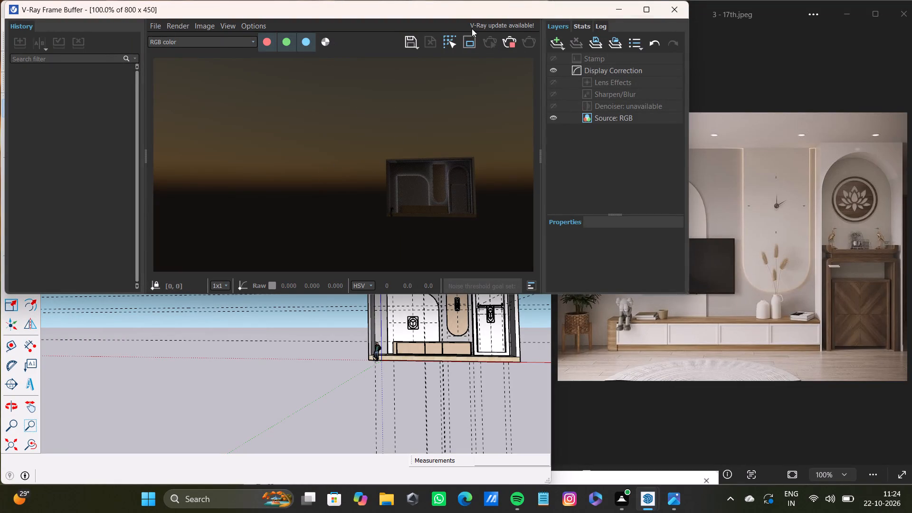
# Close the V-Ray render window and stop the interactive render.
pyautogui.click(682, 10)
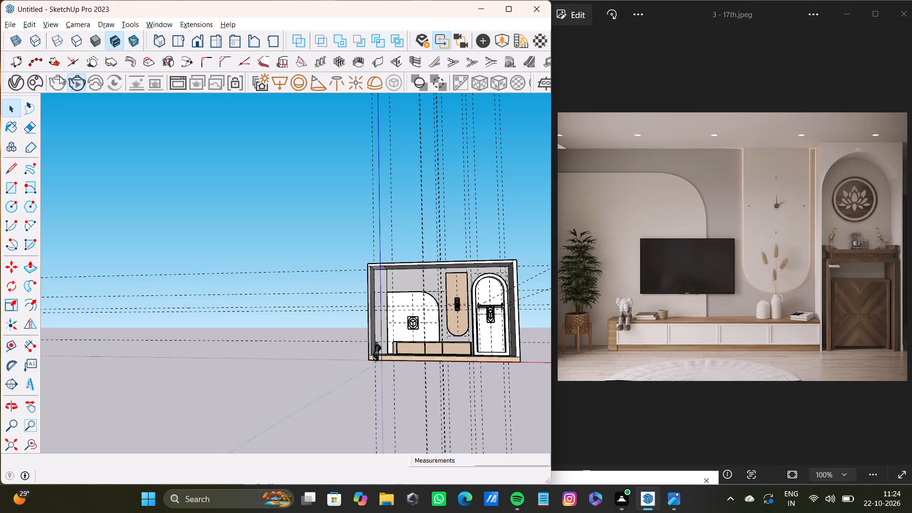
pyautogui.click(82, 92)
pyautogui.click(83, 90)
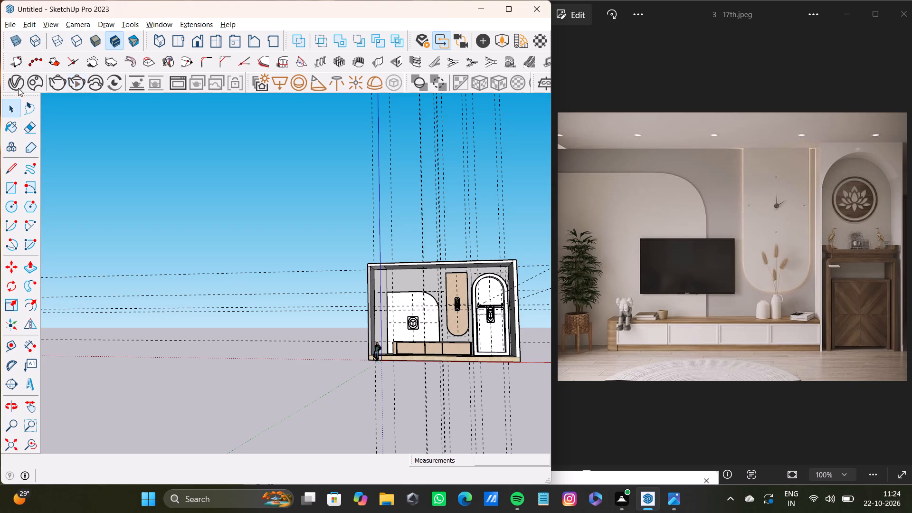
# Set the V-Ray SunLight's albedo Blend Angle to about 3.62.
pyautogui.click(20, 87)
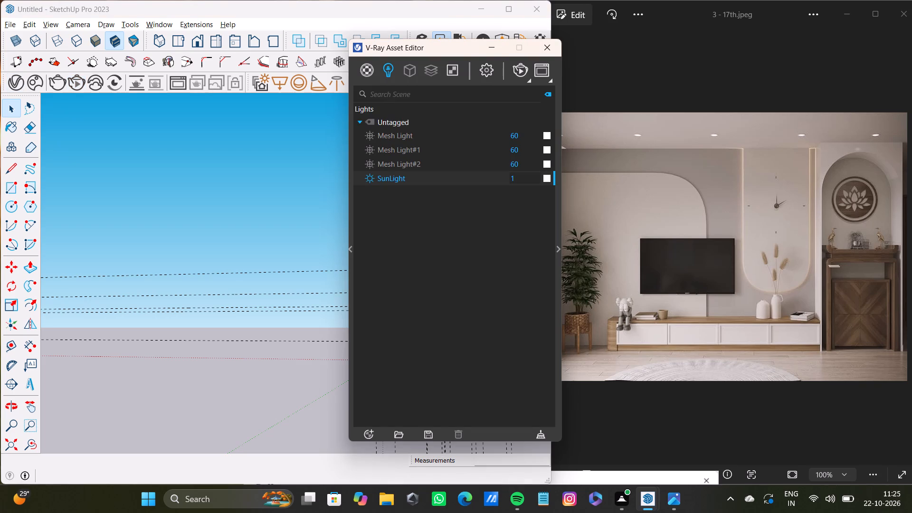
pyautogui.click(557, 186)
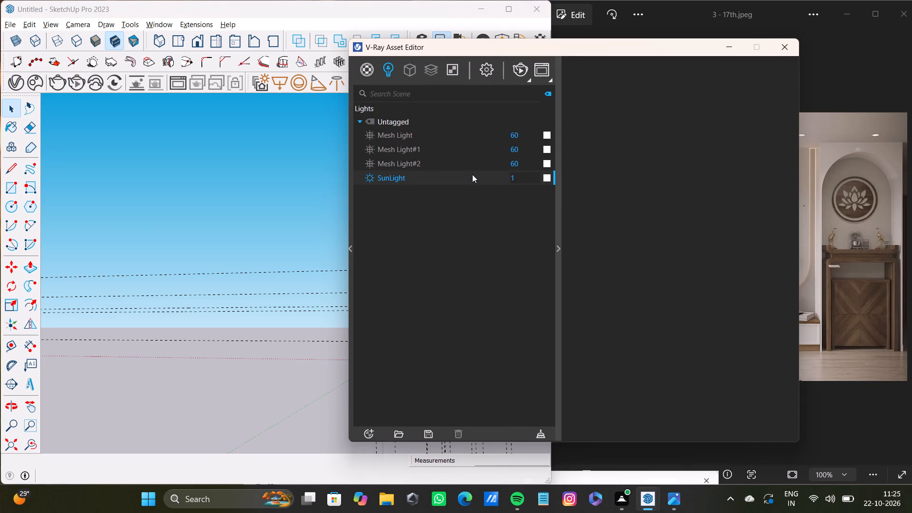
pyautogui.scroll(-4, 471, 177)
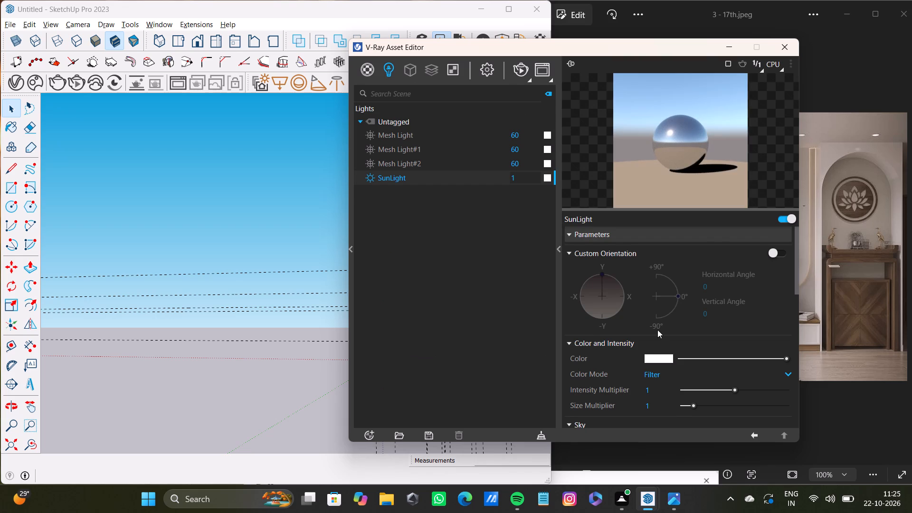
pyautogui.scroll(-6, 657, 330)
pyautogui.scroll(2, 657, 330)
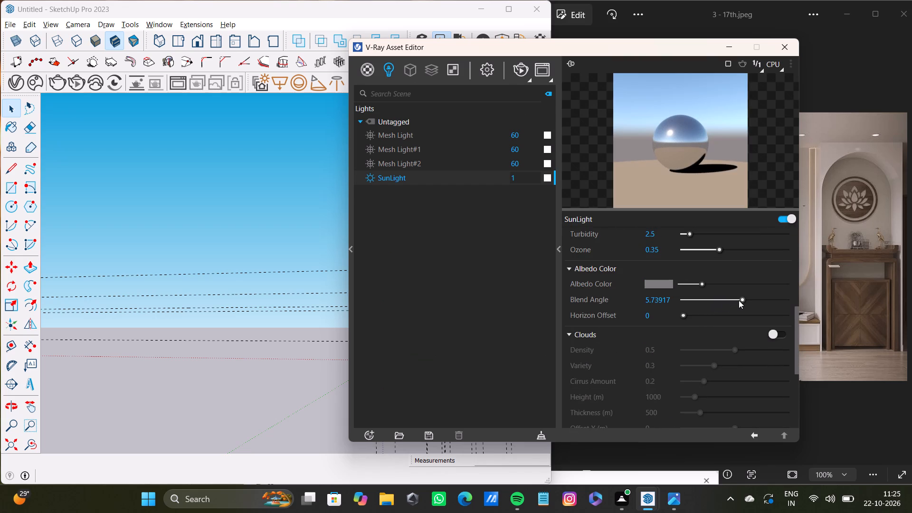
pyautogui.moveTo(742, 301); pyautogui.dragTo(721, 303)
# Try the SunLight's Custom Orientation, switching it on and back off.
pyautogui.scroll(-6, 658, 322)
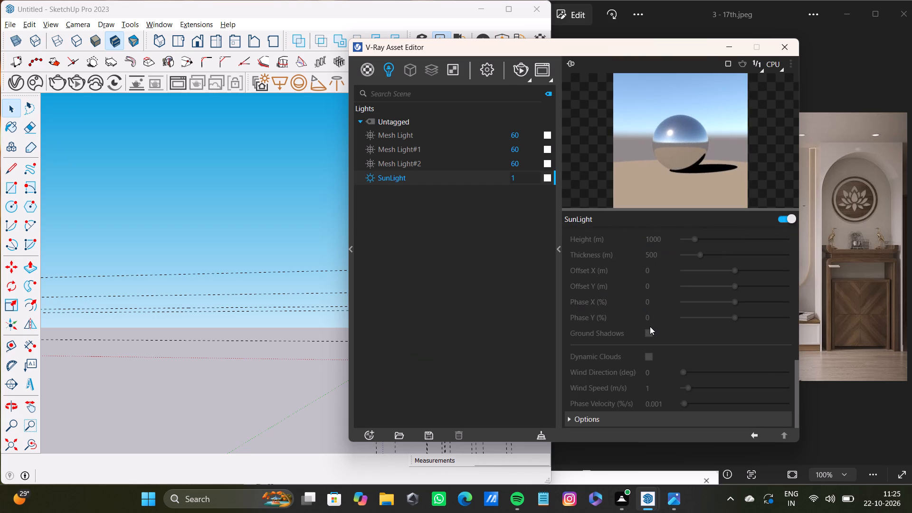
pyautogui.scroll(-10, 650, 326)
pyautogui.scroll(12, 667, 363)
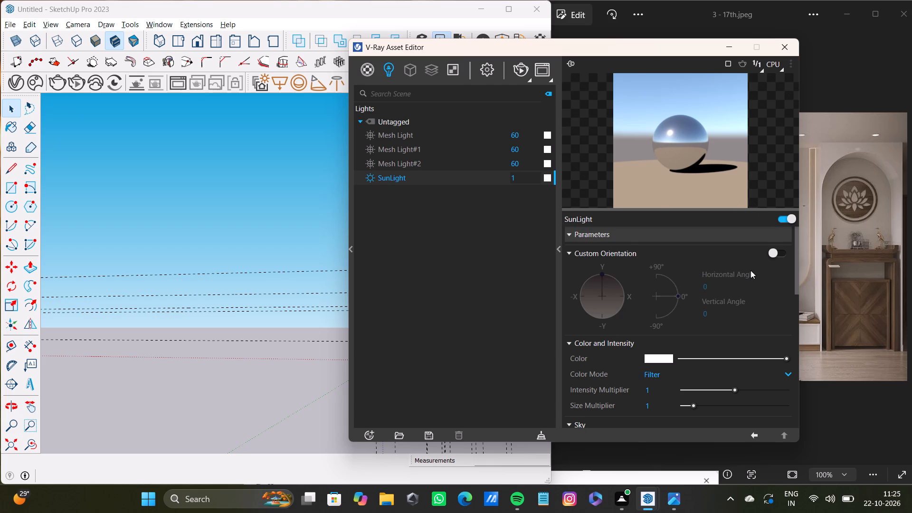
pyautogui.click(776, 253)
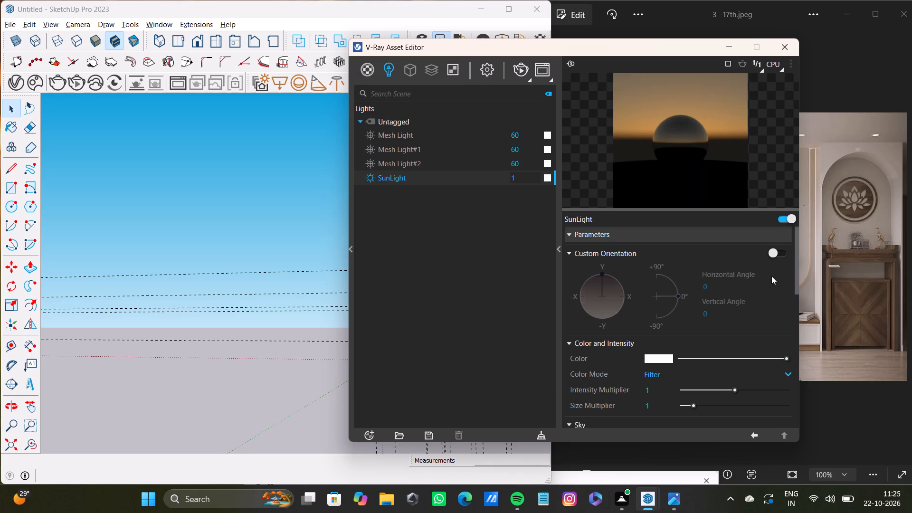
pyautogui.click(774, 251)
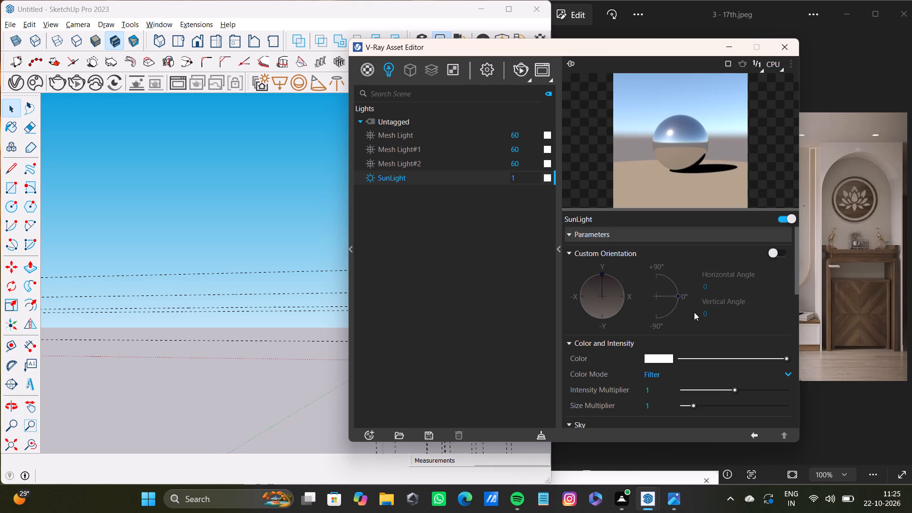
# Enable Clouds in the V-Ray SunLight settings.
pyautogui.scroll(-7, 694, 312)
pyautogui.scroll(4, 694, 312)
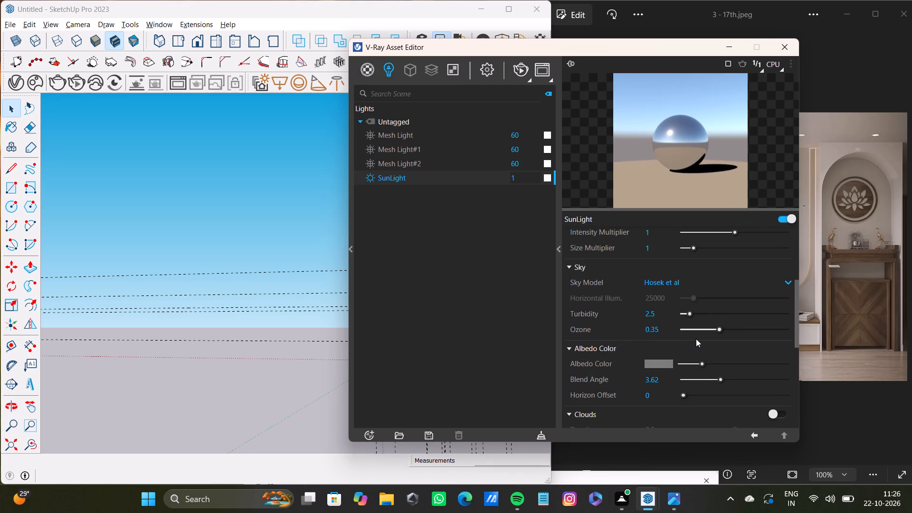
pyautogui.scroll(-3, 697, 345)
pyautogui.click(778, 233)
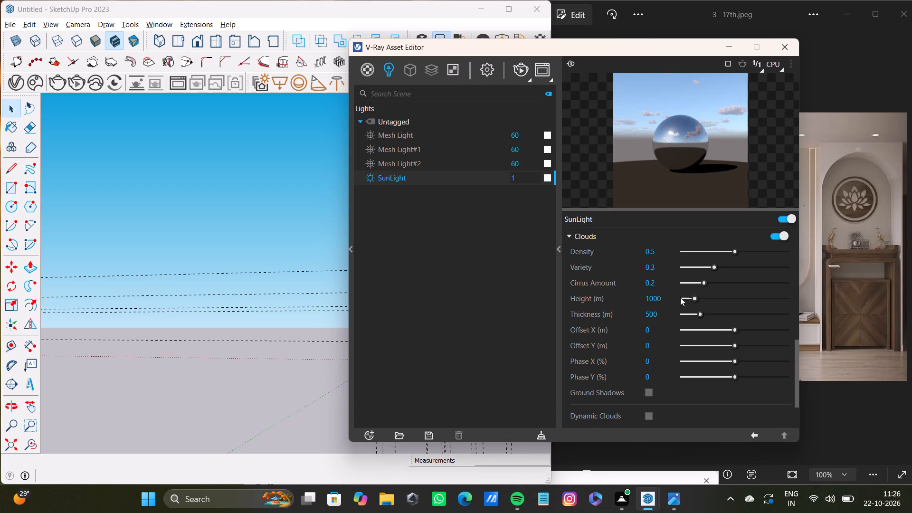
pyautogui.scroll(-7, 619, 374)
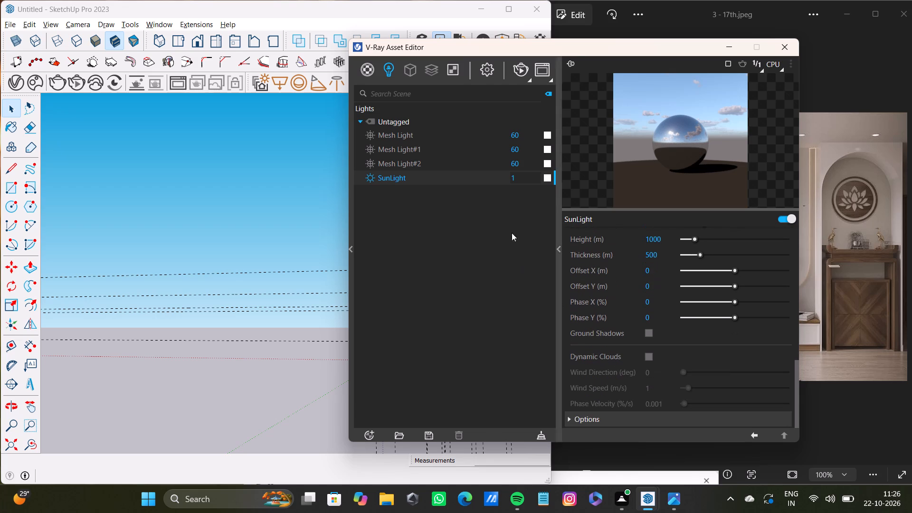
# Start a V-Ray interactive render of the TV wall room from a closer front view.
pyautogui.moveTo(577, 48); pyautogui.dragTo(739, 349)
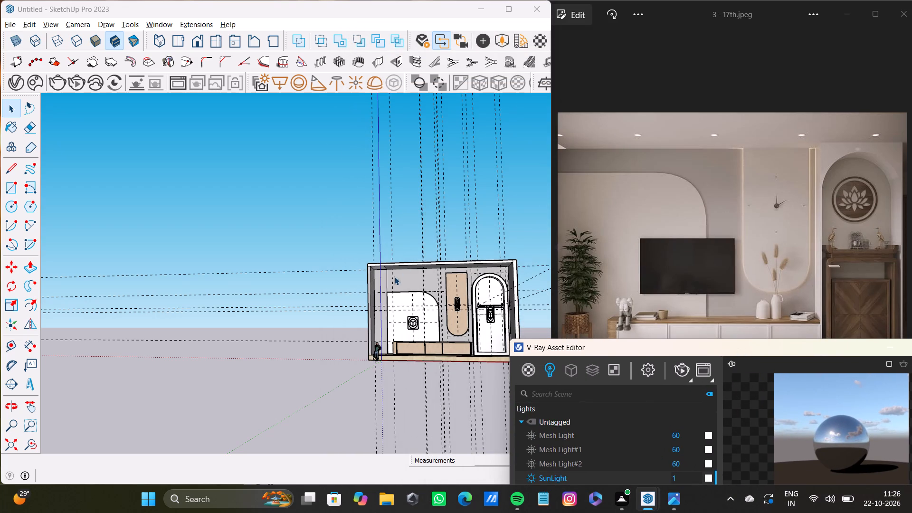
pyautogui.scroll(4, 408, 312)
pyautogui.keyDown('shift'); pyautogui.moveTo(415, 306); pyautogui.dragTo(372, 261, button='middle'); pyautogui.keyUp('shift')
pyautogui.scroll(5, 365, 263)
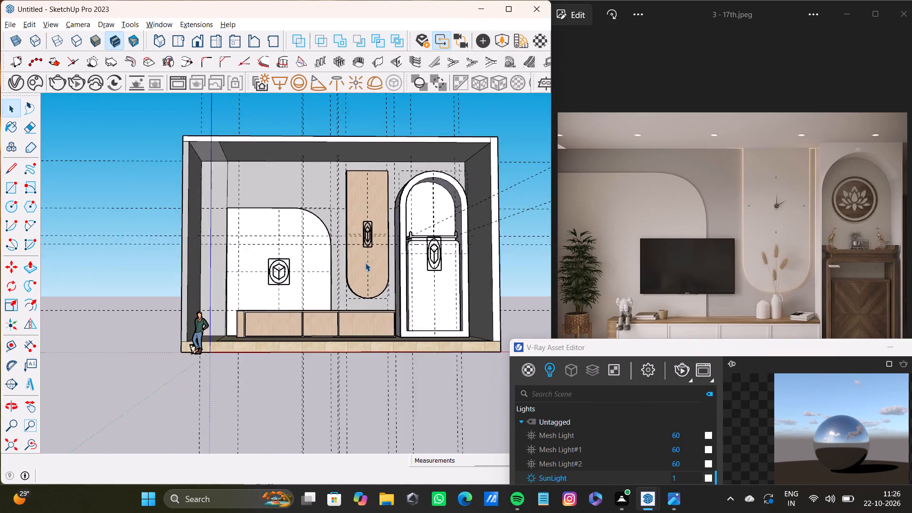
pyautogui.scroll(1, 365, 263)
pyautogui.keyDown('shift'); pyautogui.moveTo(365, 263); pyautogui.dragTo(392, 286, button='middle'); pyautogui.keyUp('shift')
pyautogui.click(76, 78)
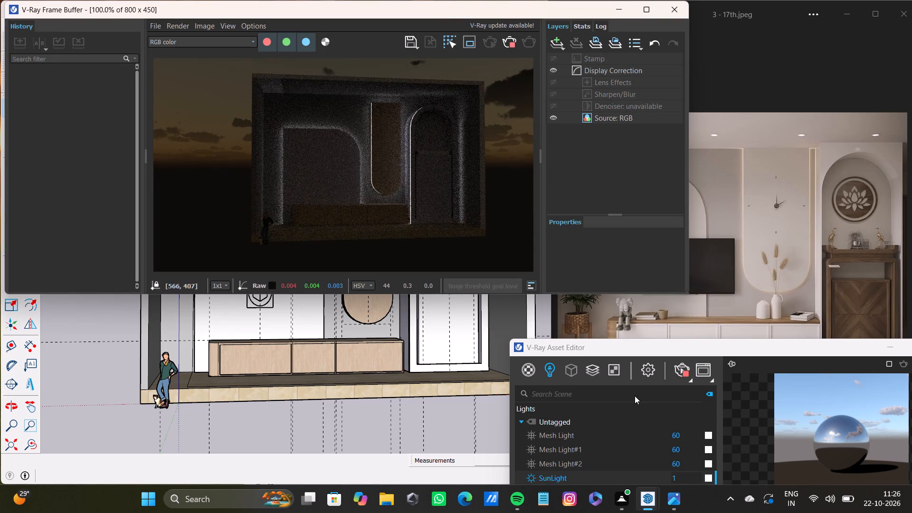
# Enable Custom Orientation for the V-Ray SunLight, keeping the running render partly in view.
pyautogui.moveTo(652, 347); pyautogui.dragTo(621, 91)
pyautogui.moveTo(642, 350); pyautogui.dragTo(498, 225)
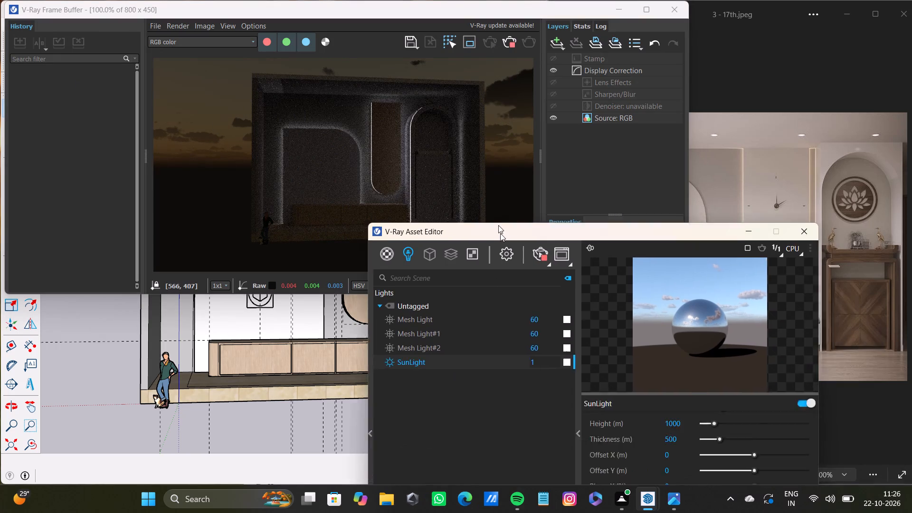
pyautogui.moveTo(498, 225); pyautogui.dragTo(512, 128)
pyautogui.scroll(7, 738, 343)
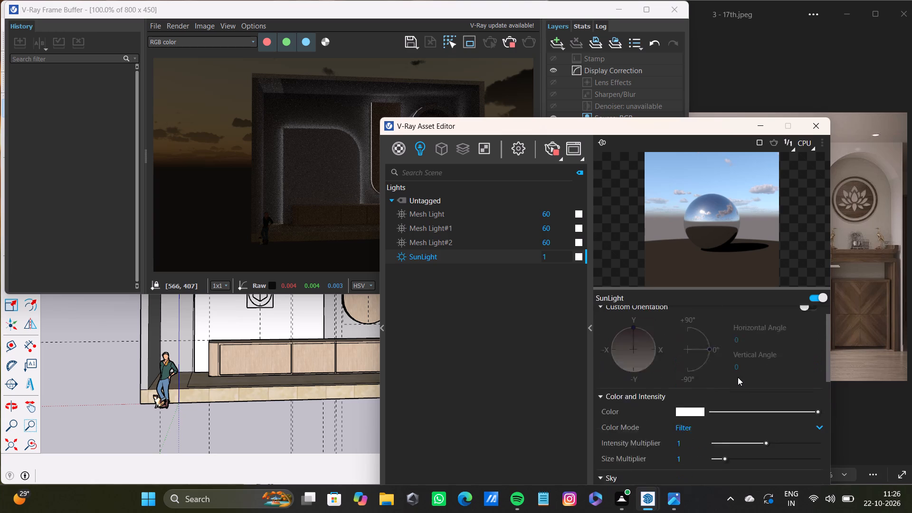
pyautogui.scroll(3, 741, 375)
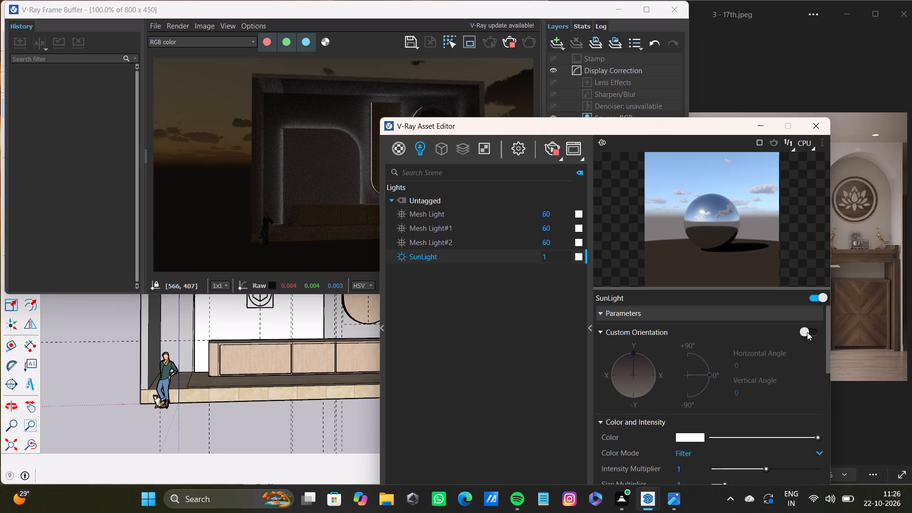
pyautogui.click(807, 332)
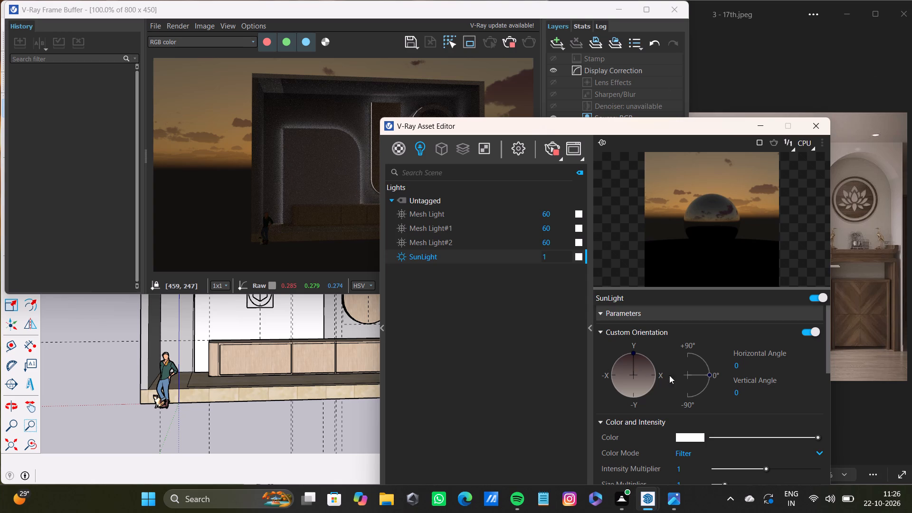
# Lower the SunLight's sky Ozone value to 0.26.
pyautogui.scroll(-1, 722, 381)
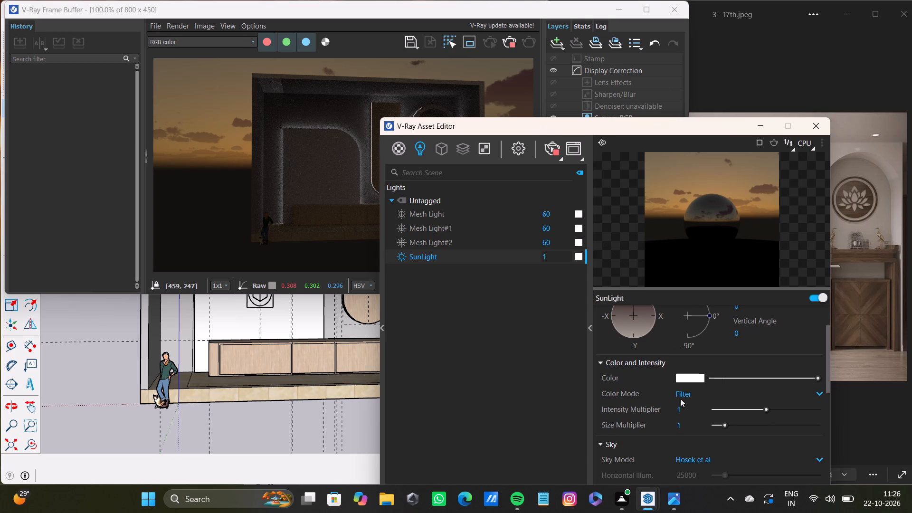
pyautogui.scroll(-2, 680, 401)
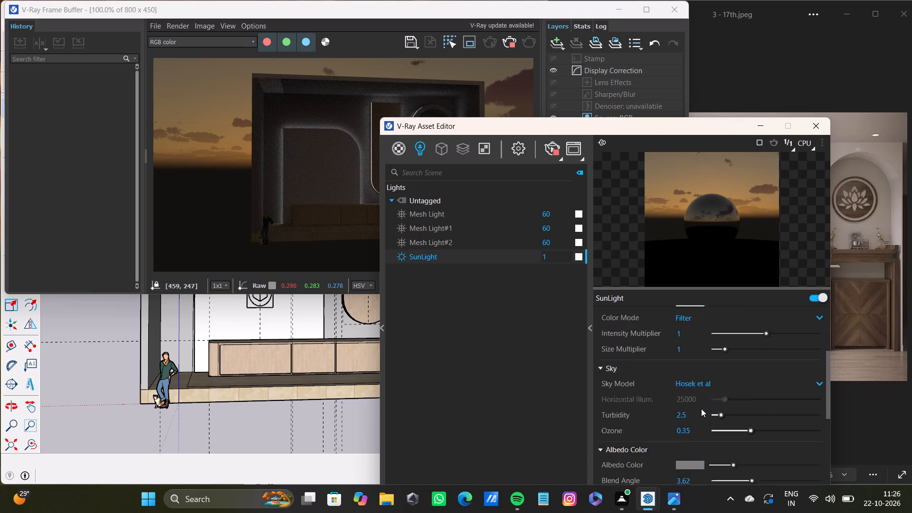
pyautogui.moveTo(748, 387); pyautogui.dragTo(731, 386)
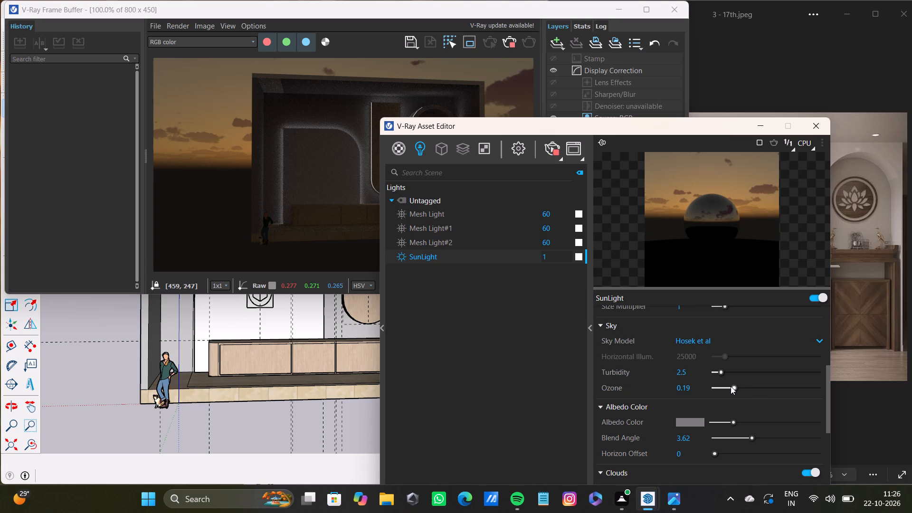
pyautogui.moveTo(731, 386); pyautogui.dragTo(724, 386)
pyautogui.moveTo(724, 385); pyautogui.dragTo(741, 385)
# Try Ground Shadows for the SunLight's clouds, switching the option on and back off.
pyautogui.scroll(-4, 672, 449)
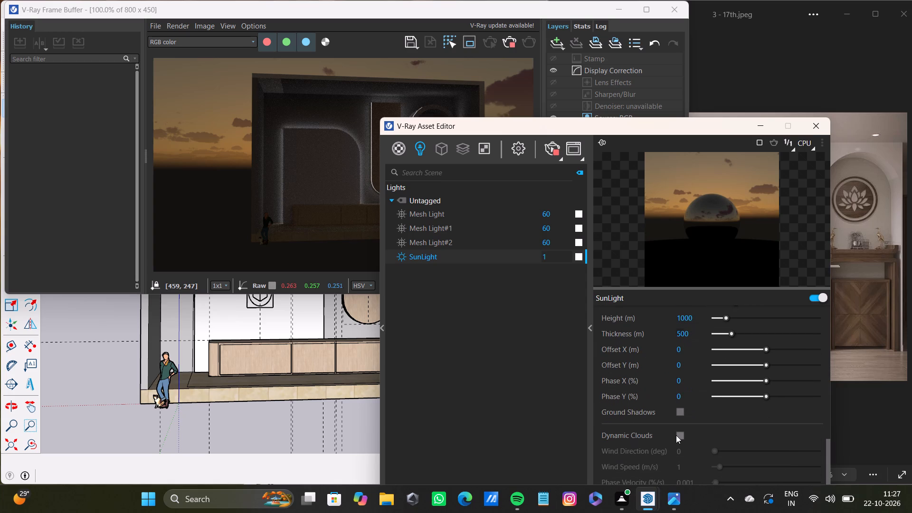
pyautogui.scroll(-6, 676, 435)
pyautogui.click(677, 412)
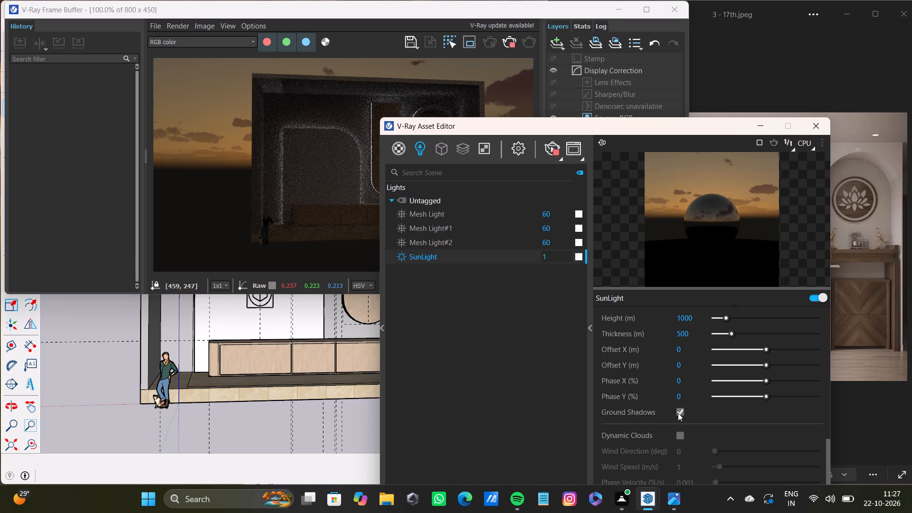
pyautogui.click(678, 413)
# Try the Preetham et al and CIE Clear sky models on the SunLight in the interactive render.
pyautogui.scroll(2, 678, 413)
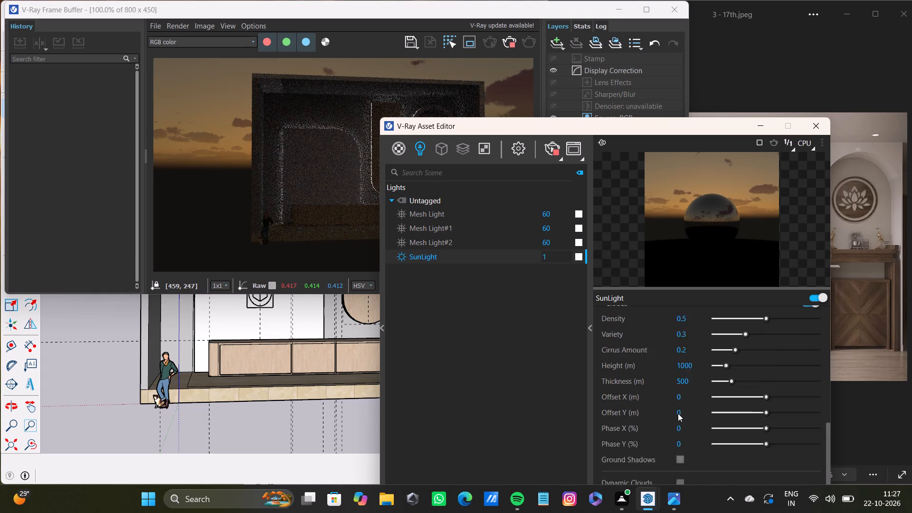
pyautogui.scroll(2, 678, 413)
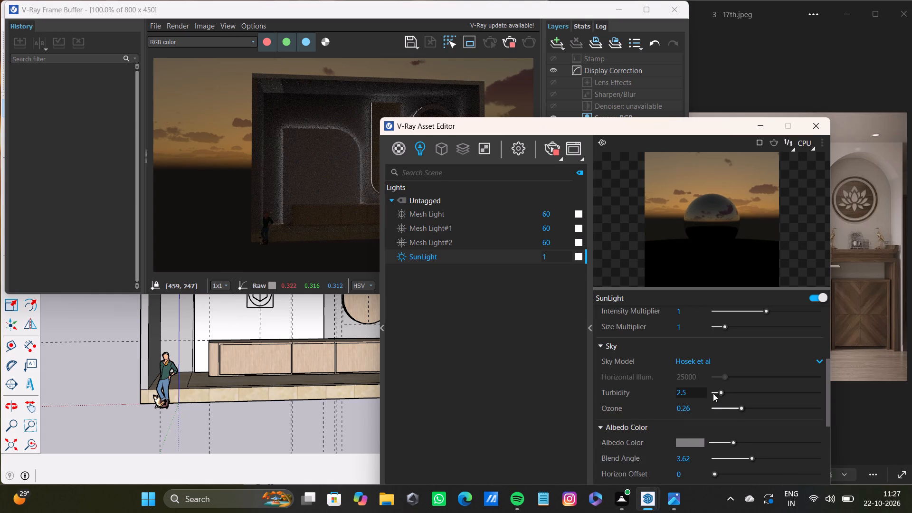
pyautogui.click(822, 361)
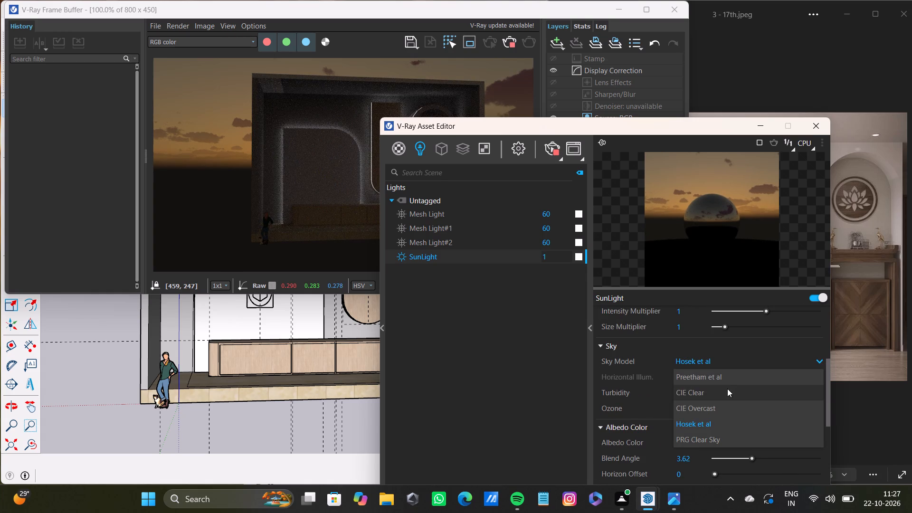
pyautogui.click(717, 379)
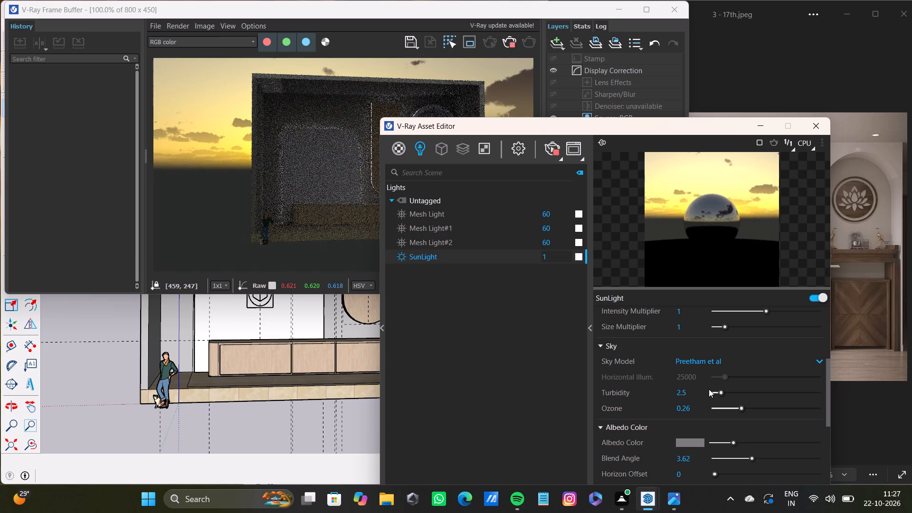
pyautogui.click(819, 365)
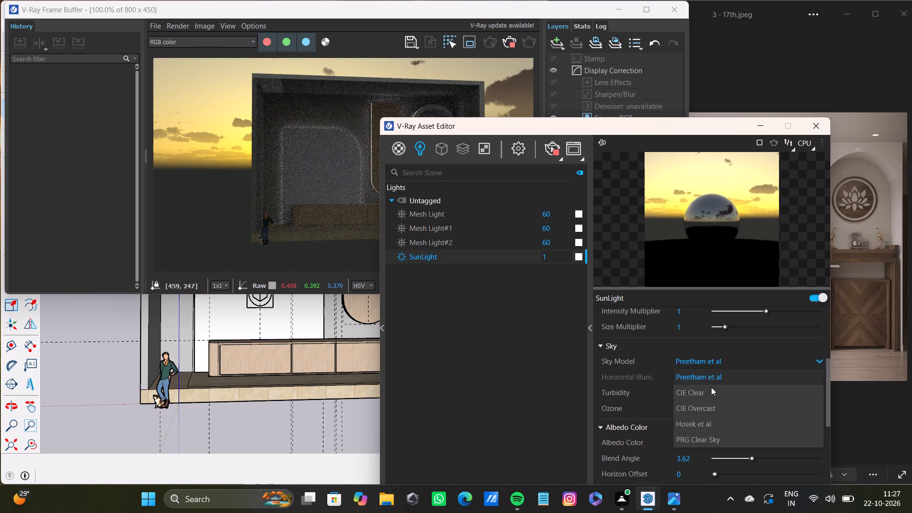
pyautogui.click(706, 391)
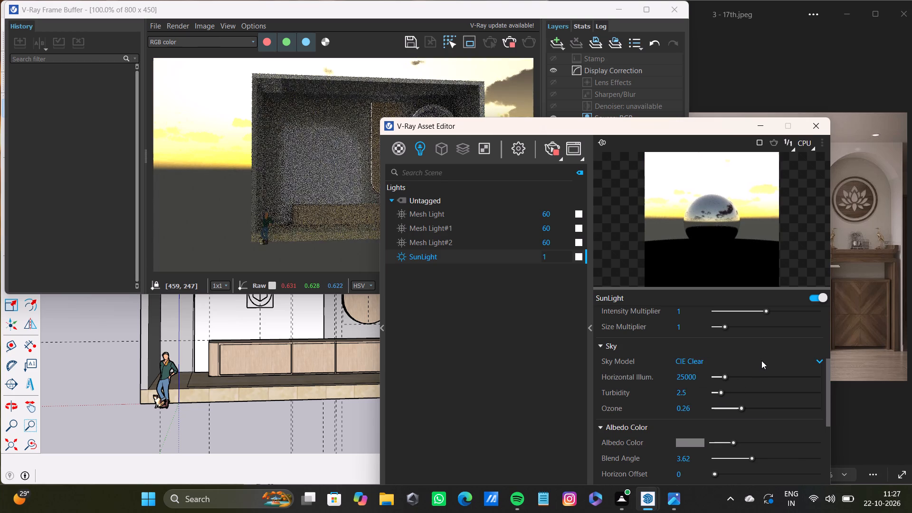
# Set the SunLight's Sky Model to CIE Overcast.
pyautogui.click(821, 361)
pyautogui.click(707, 406)
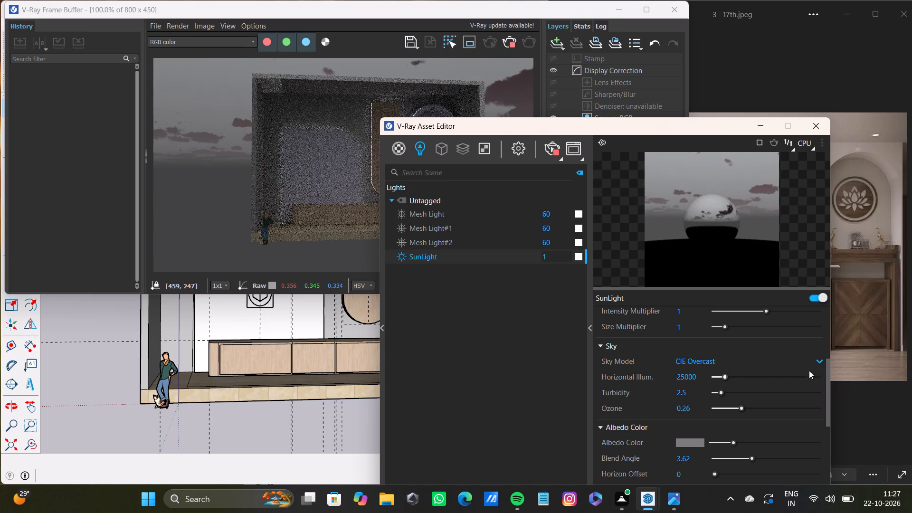
pyautogui.click(824, 362)
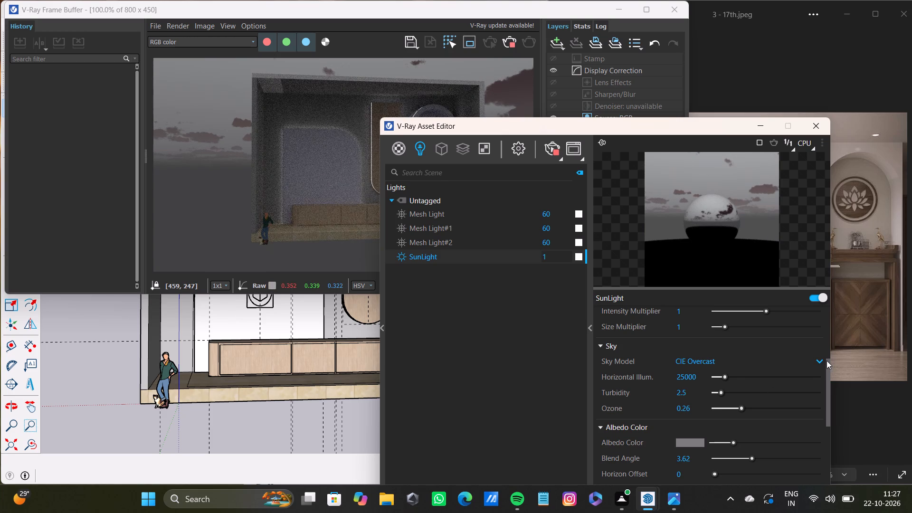
# Compare the Hosek et al and PRG Clear Sky models on the SunLight, settling on Hosek et al.
pyautogui.click(818, 357)
pyautogui.click(706, 419)
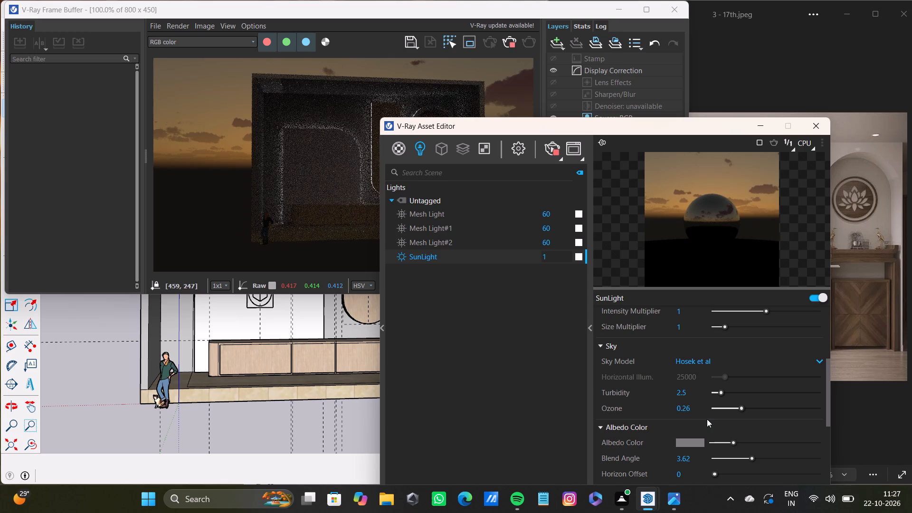
pyautogui.click(821, 362)
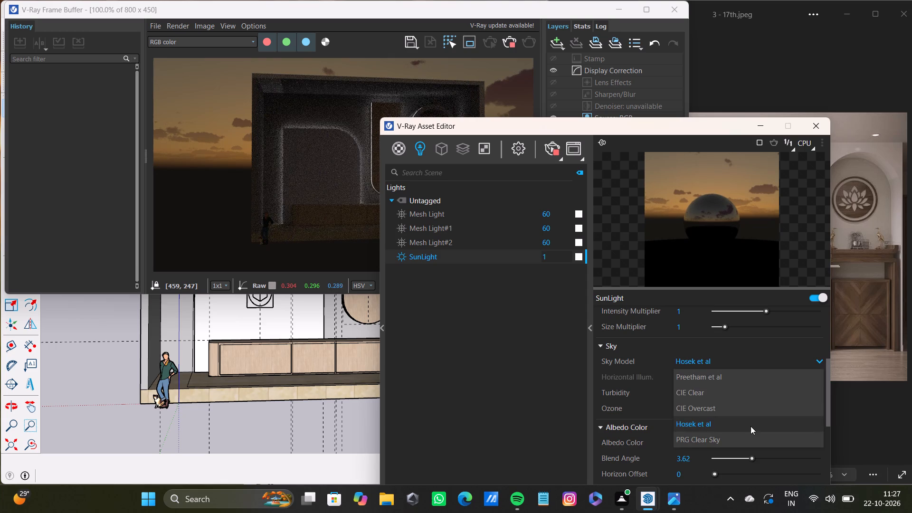
pyautogui.click(749, 439)
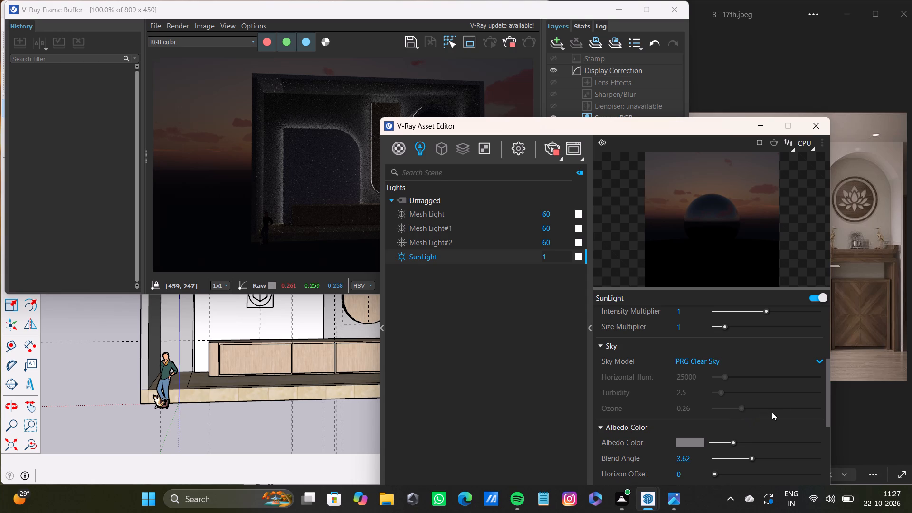
pyautogui.click(822, 363)
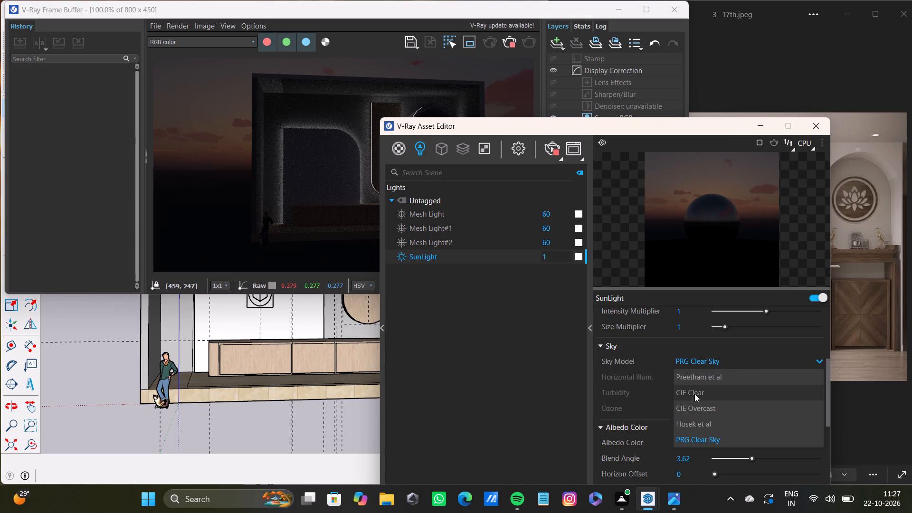
pyautogui.click(694, 427)
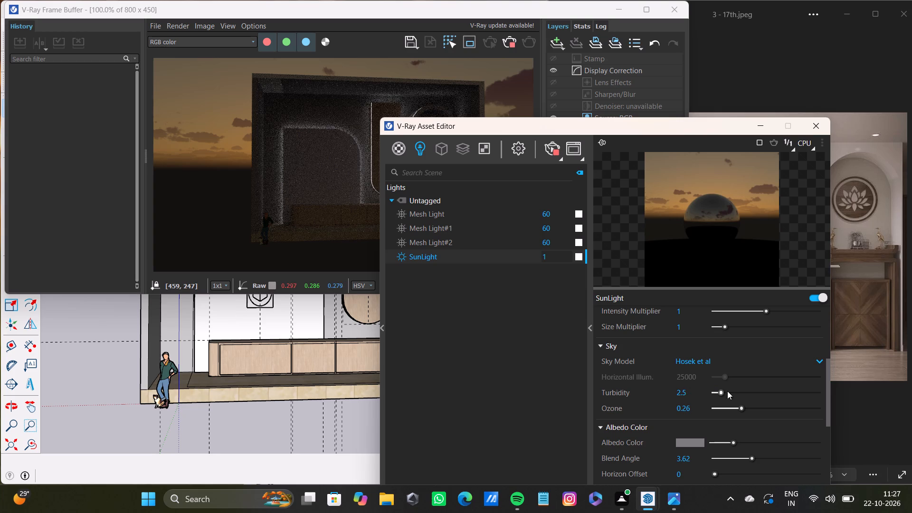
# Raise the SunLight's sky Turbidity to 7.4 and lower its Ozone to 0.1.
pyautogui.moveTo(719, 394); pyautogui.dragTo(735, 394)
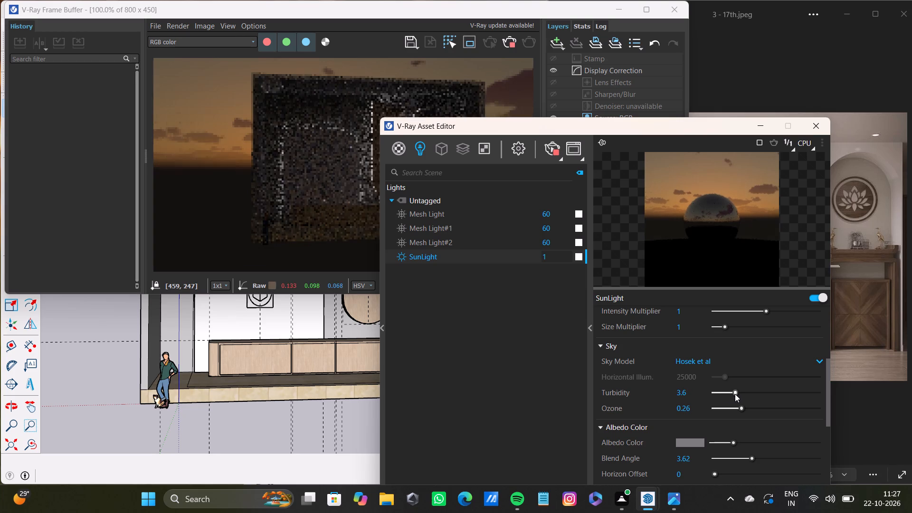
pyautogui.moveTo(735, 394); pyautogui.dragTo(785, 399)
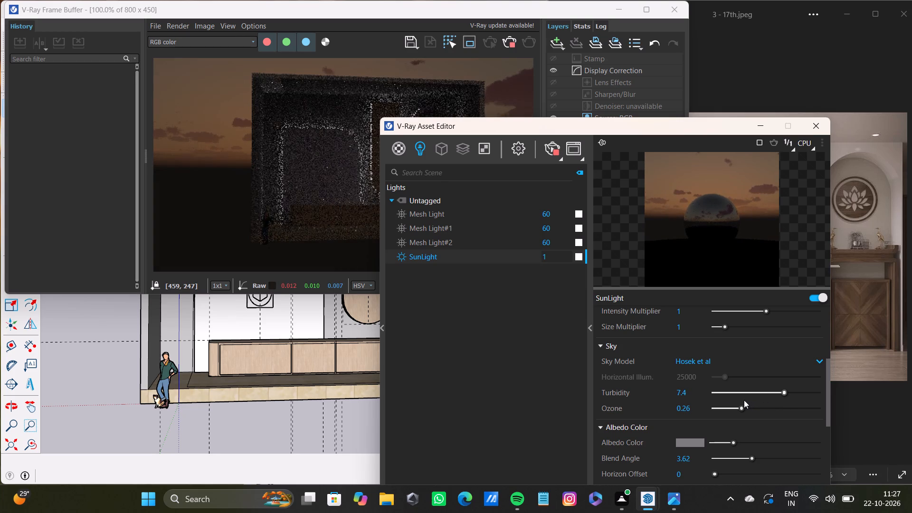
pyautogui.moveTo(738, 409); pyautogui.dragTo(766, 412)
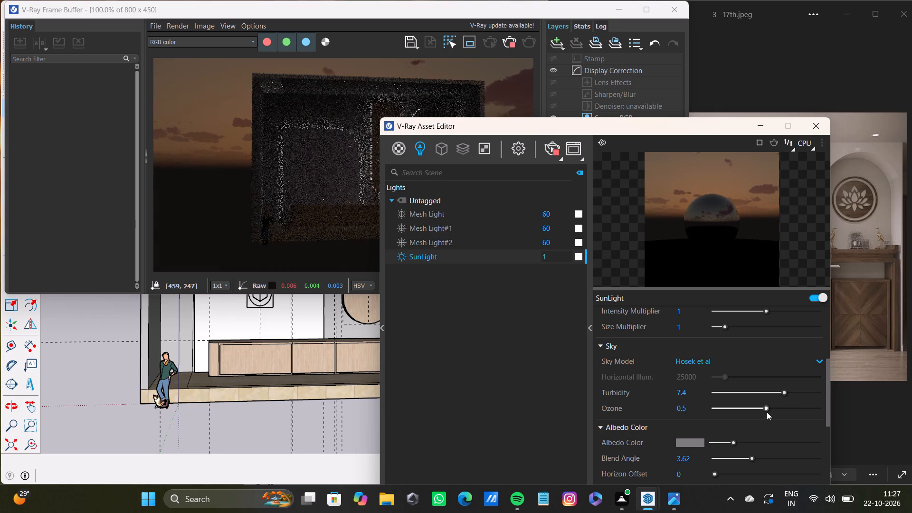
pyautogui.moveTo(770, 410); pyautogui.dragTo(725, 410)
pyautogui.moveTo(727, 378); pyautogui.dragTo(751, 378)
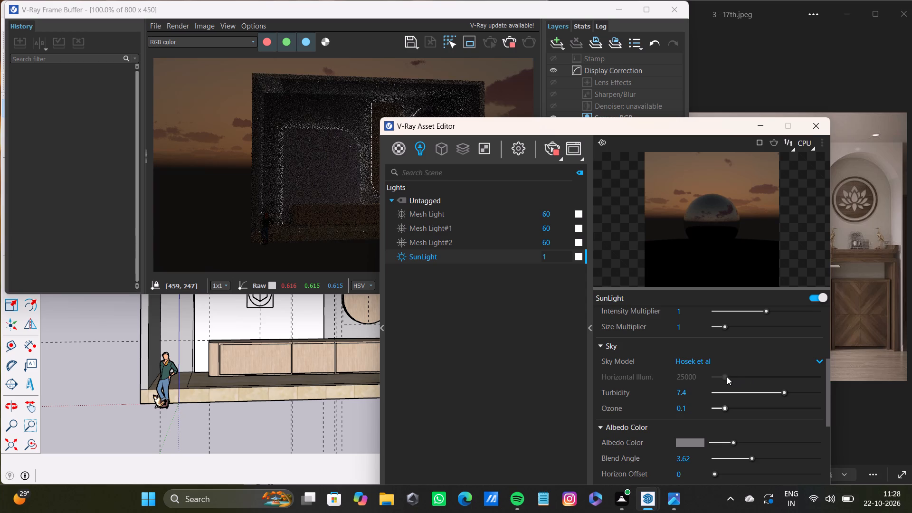
# Change the SunLight's color to a medium blue, about R 0.366, G 0.547, B 0.831.
pyautogui.scroll(2, 698, 431)
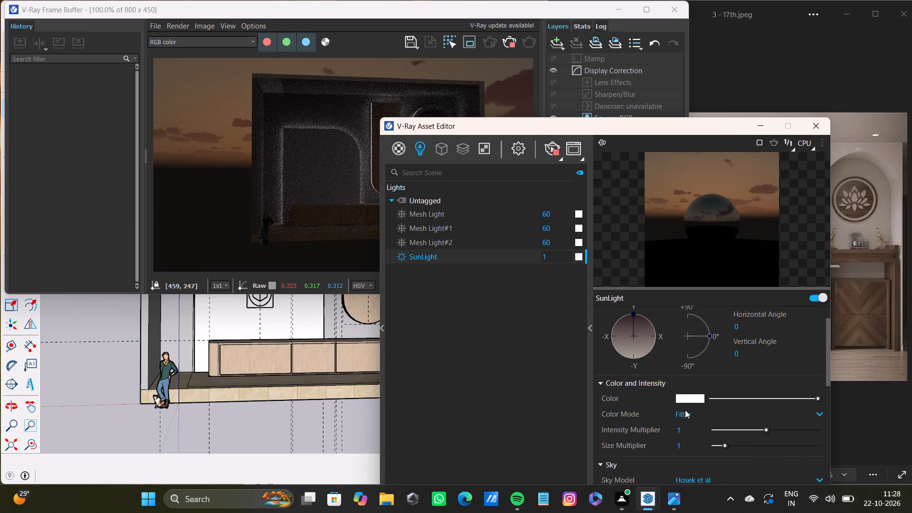
pyautogui.click(691, 396)
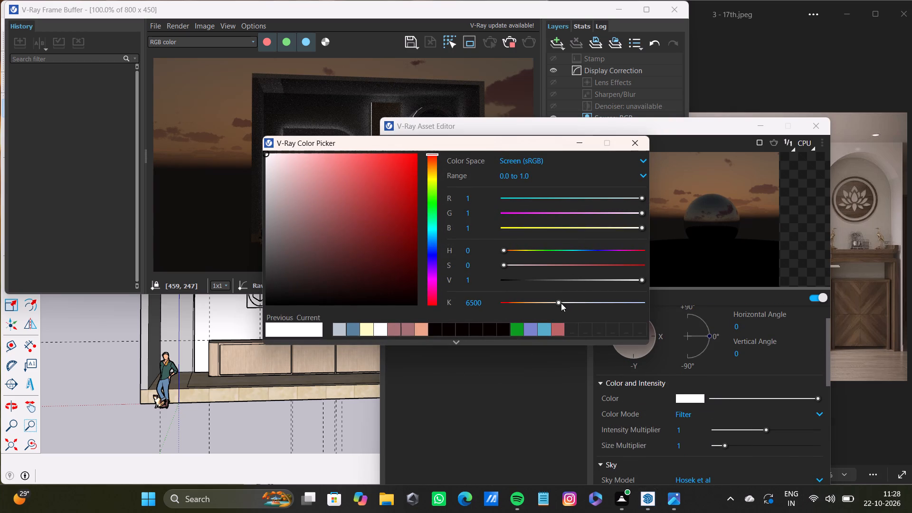
pyautogui.moveTo(561, 302); pyautogui.dragTo(624, 304)
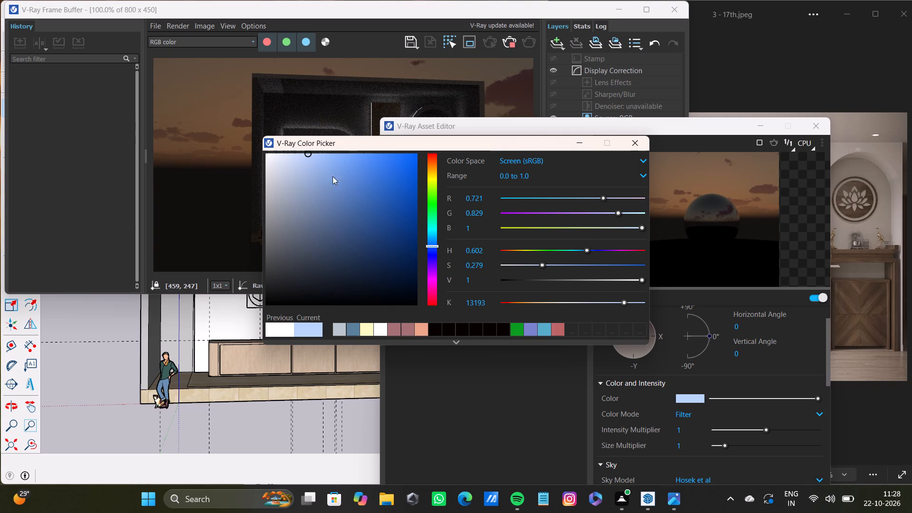
pyautogui.moveTo(311, 153); pyautogui.dragTo(351, 180)
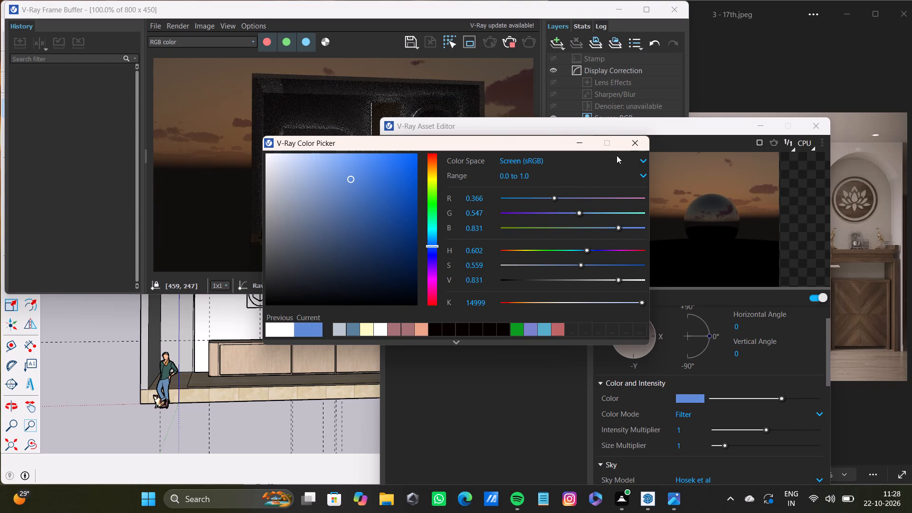
pyautogui.click(624, 147)
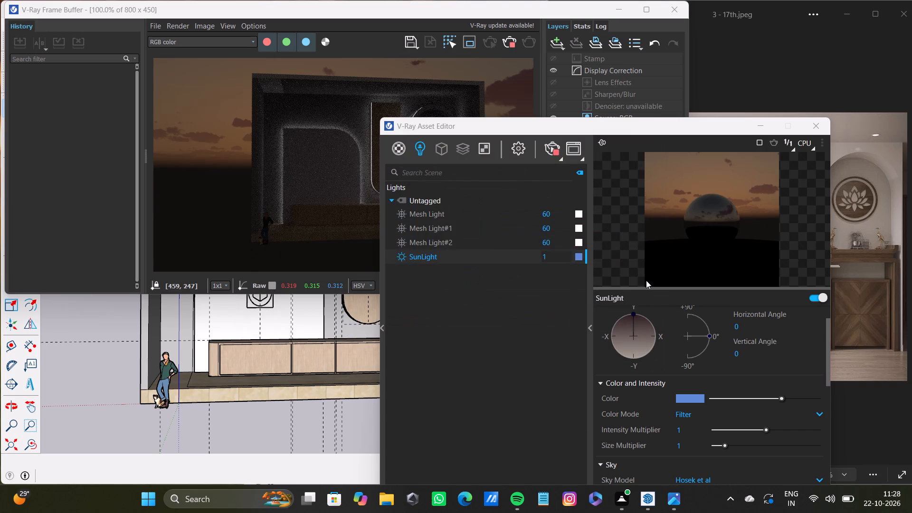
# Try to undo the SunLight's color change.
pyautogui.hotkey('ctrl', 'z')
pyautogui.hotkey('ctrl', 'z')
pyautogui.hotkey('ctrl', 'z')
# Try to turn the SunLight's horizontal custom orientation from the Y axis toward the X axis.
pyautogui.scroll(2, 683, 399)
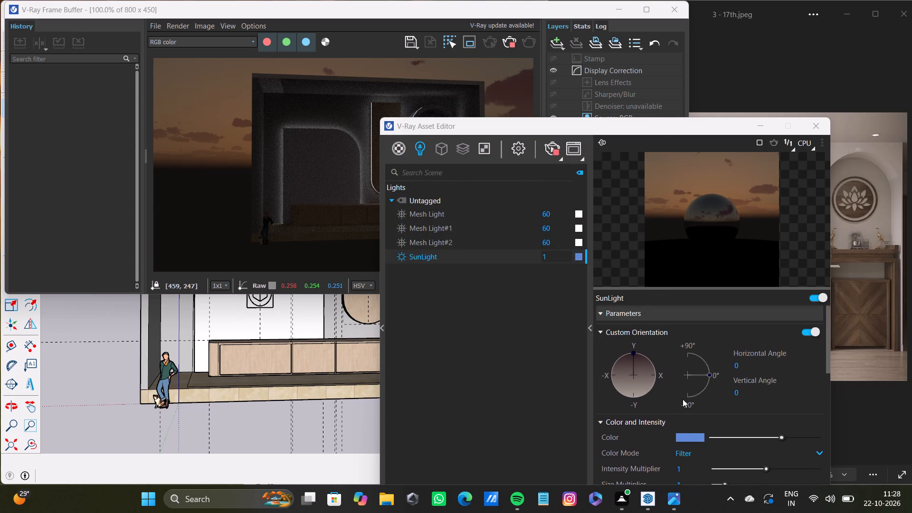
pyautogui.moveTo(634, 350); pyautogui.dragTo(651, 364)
# Look through the SunLight's parameters down to the cloud and Dynamic Clouds settings.
pyautogui.scroll(-9, 657, 386)
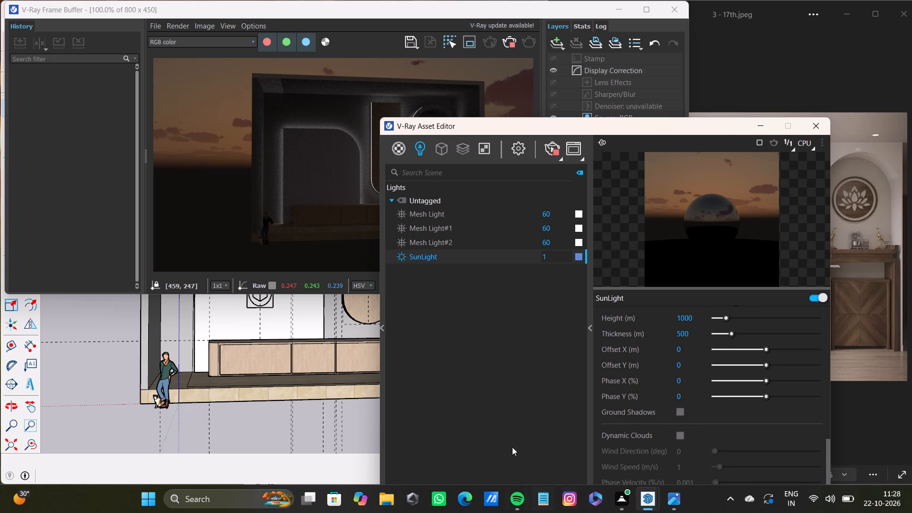
pyautogui.scroll(-11, 662, 373)
pyautogui.scroll(13, 662, 437)
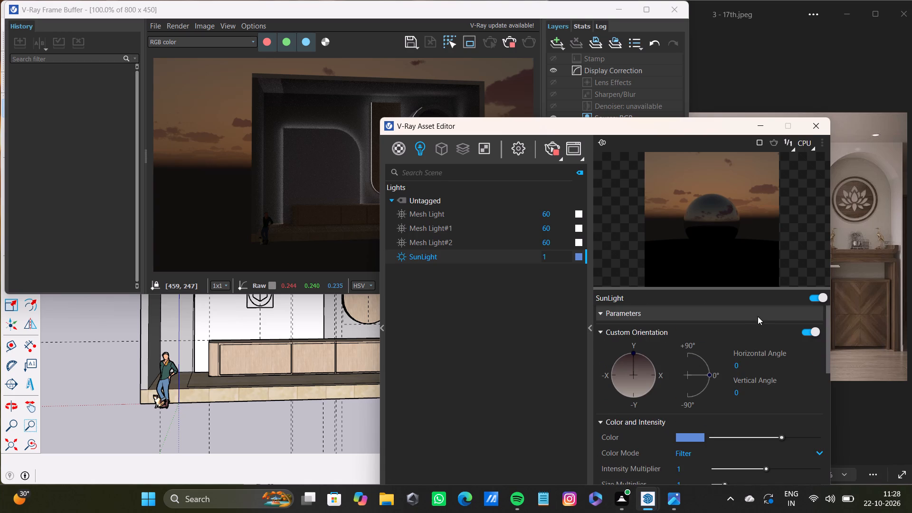
# Examine the SunLight's Options, including its Caustic Photons settings, and move the Asset Editor up to see them fully.
pyautogui.click(758, 316)
pyautogui.click(632, 331)
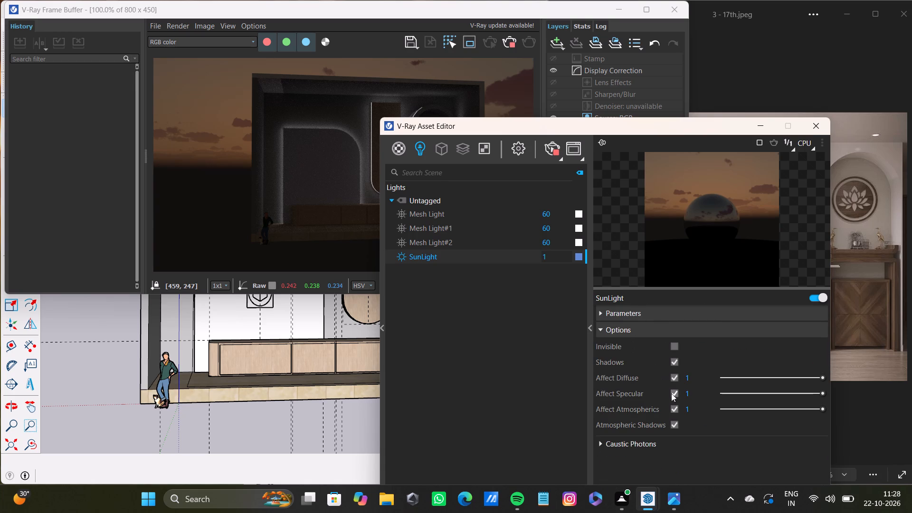
pyautogui.click(638, 444)
pyautogui.scroll(-8, 642, 437)
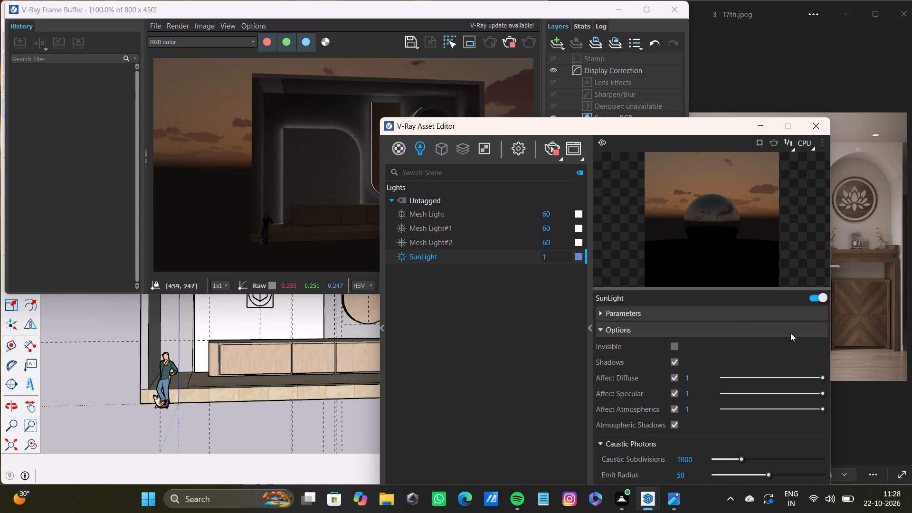
pyautogui.scroll(-7, 780, 365)
pyautogui.moveTo(677, 128); pyautogui.dragTo(659, 48)
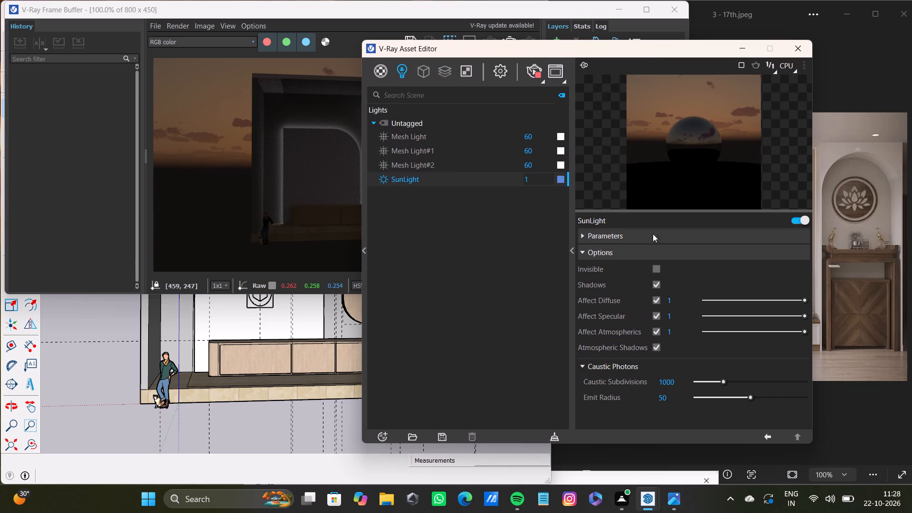
pyautogui.click(600, 251)
# Review the SunLight's sky, albedo and cloud parameters again.
pyautogui.click(591, 236)
pyautogui.scroll(-4, 688, 362)
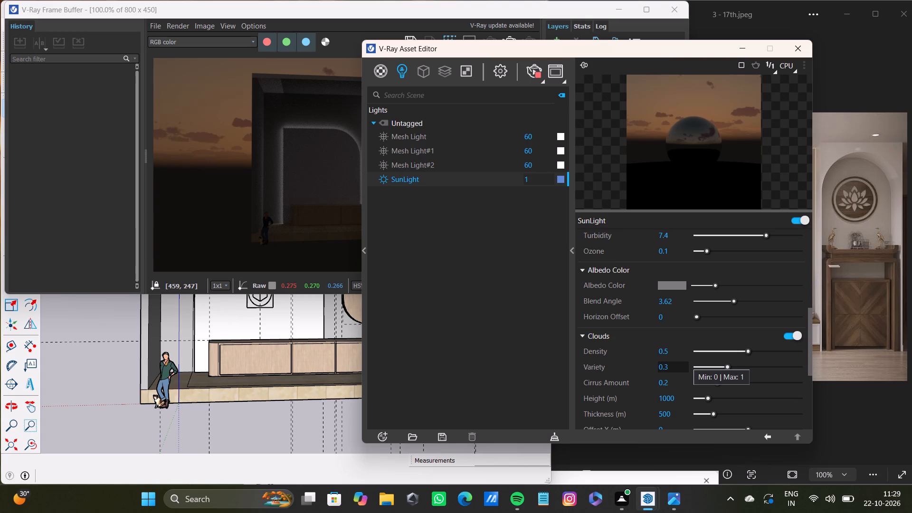
pyautogui.scroll(-2, 667, 312)
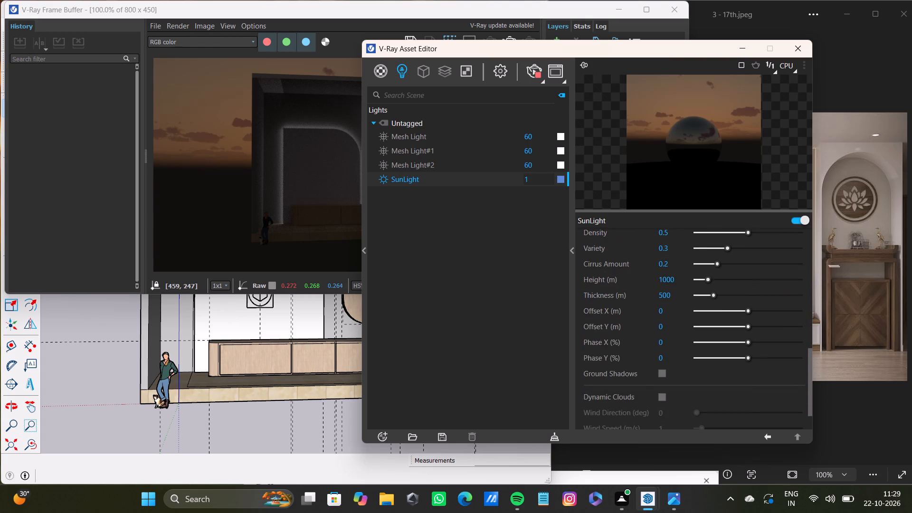
pyautogui.scroll(-9, 667, 312)
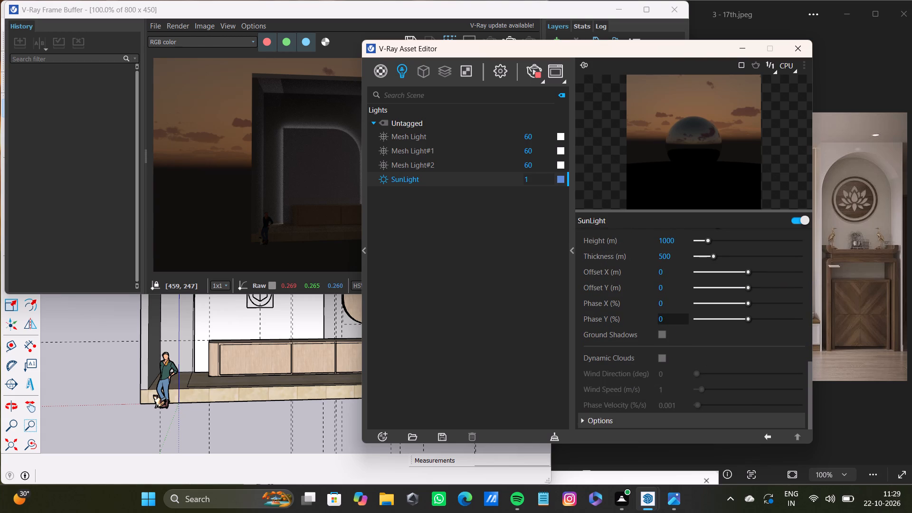
pyautogui.scroll(-5, 672, 323)
# Set the SunLight's sky Turbidity to 5.8 and Ozone to 0.28.
pyautogui.scroll(4, 672, 323)
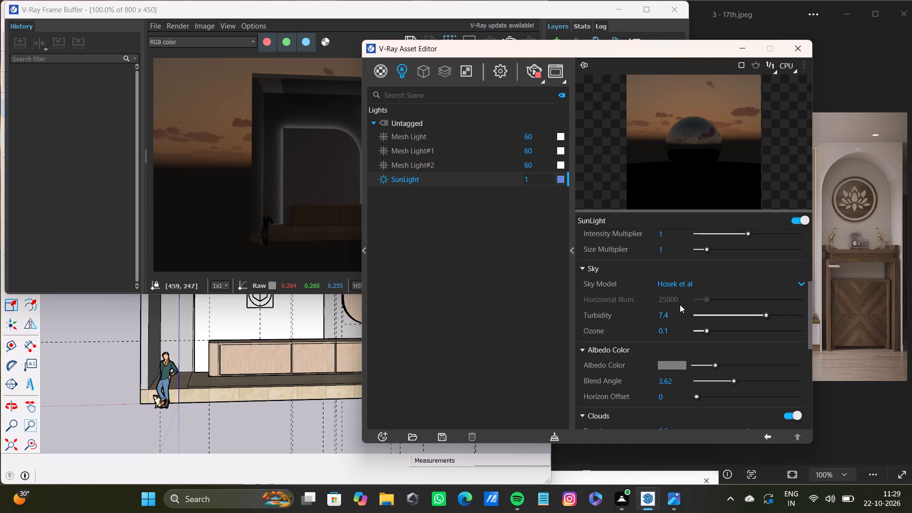
pyautogui.moveTo(763, 316); pyautogui.dragTo(714, 322)
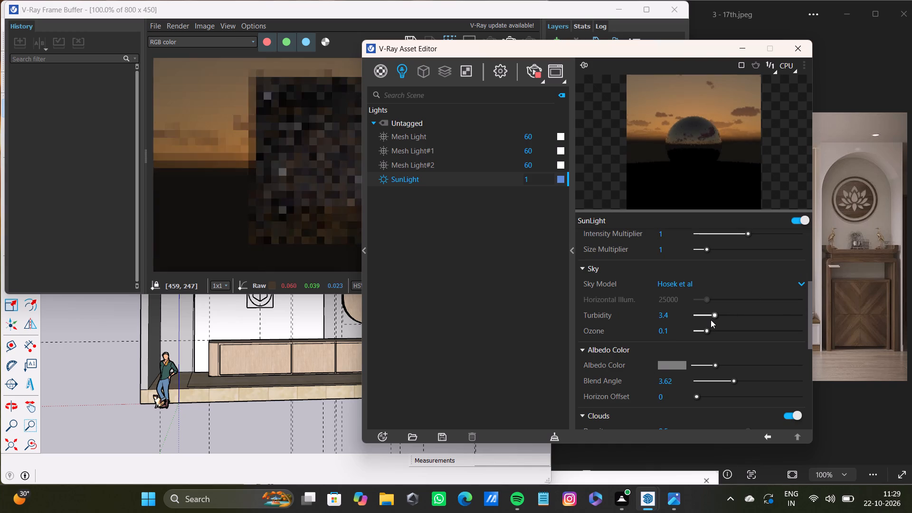
pyautogui.moveTo(714, 315); pyautogui.dragTo(745, 321)
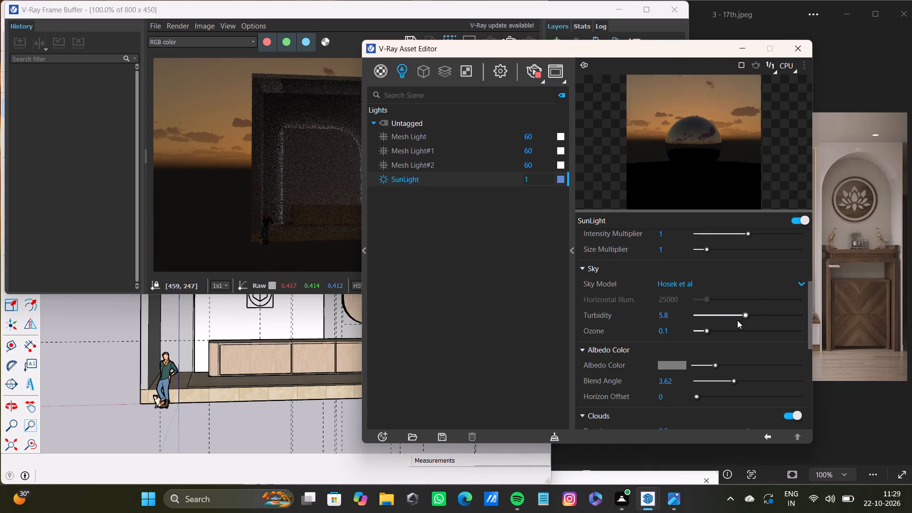
pyautogui.moveTo(708, 329); pyautogui.dragTo(725, 331)
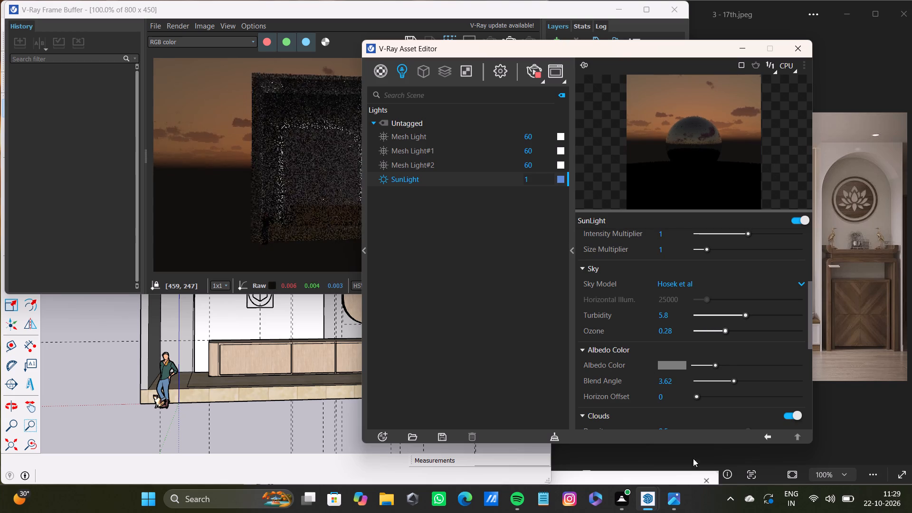
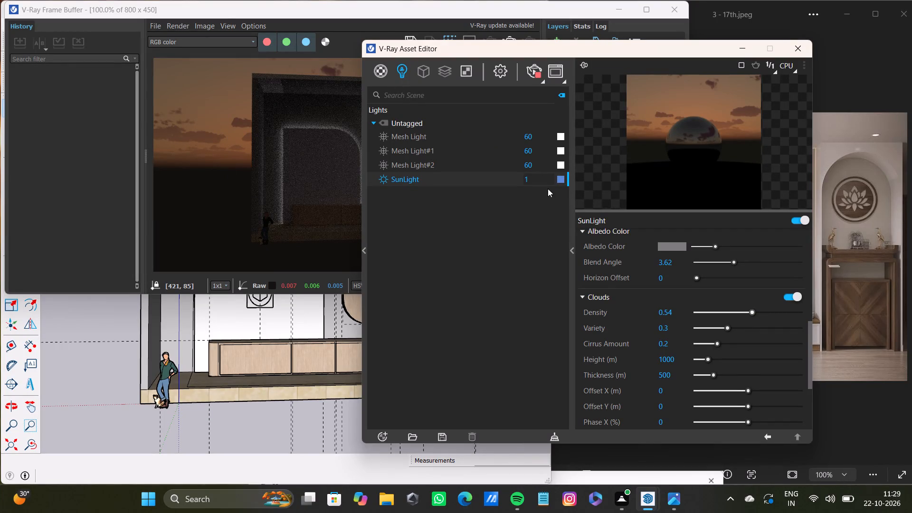
# Replace the SunLight's blue color with white by copying the mesh lights' color swatch onto it.
pyautogui.click(559, 181)
pyautogui.click(636, 142)
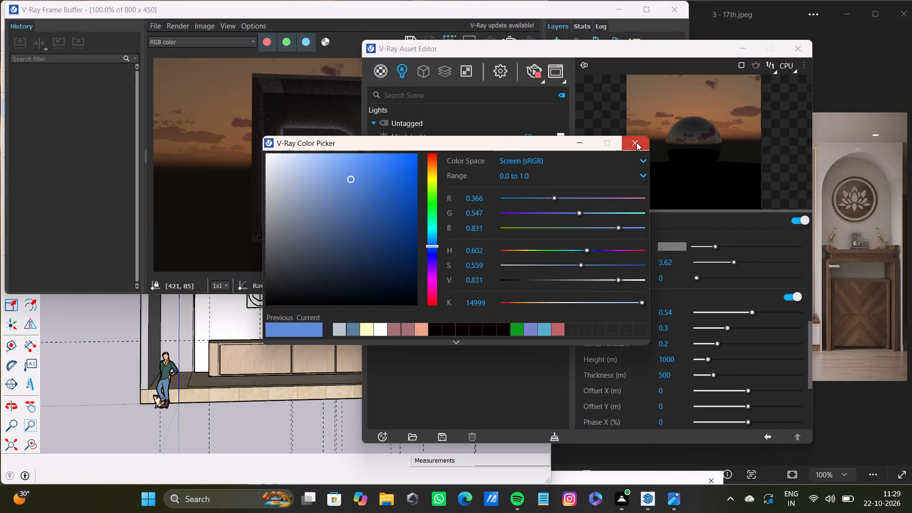
pyautogui.moveTo(562, 153); pyautogui.dragTo(562, 185)
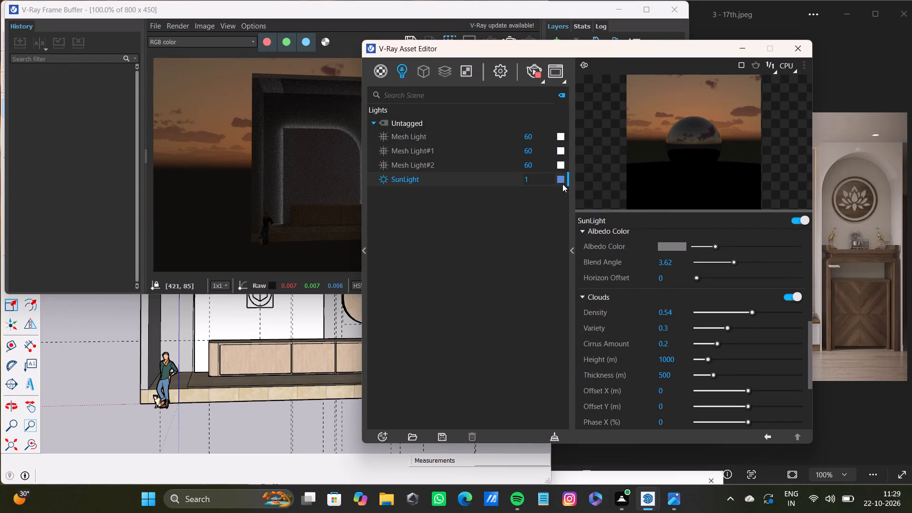
pyautogui.moveTo(559, 164); pyautogui.dragTo(559, 178)
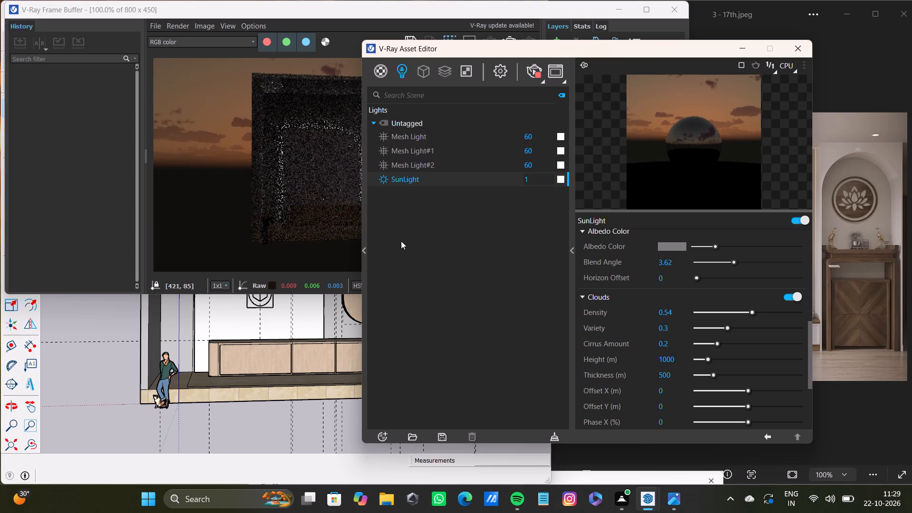
pyautogui.press('space')
pyautogui.click(634, 138)
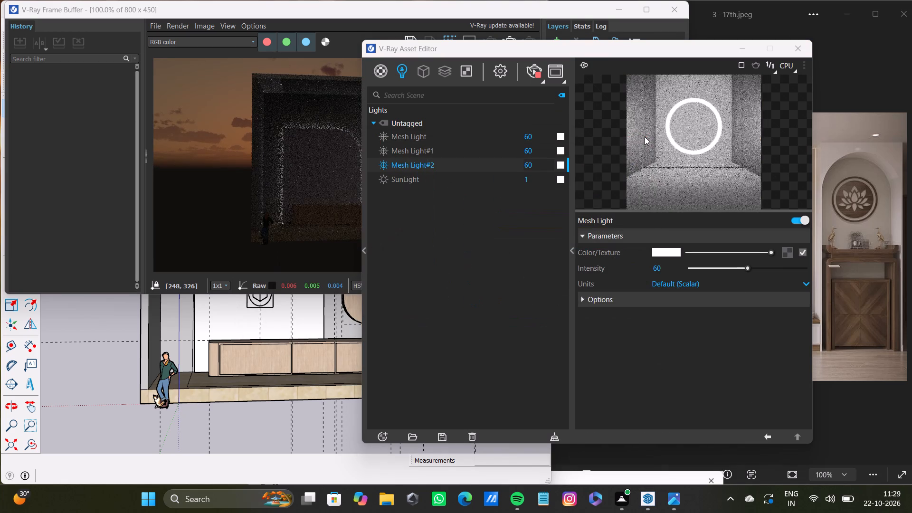
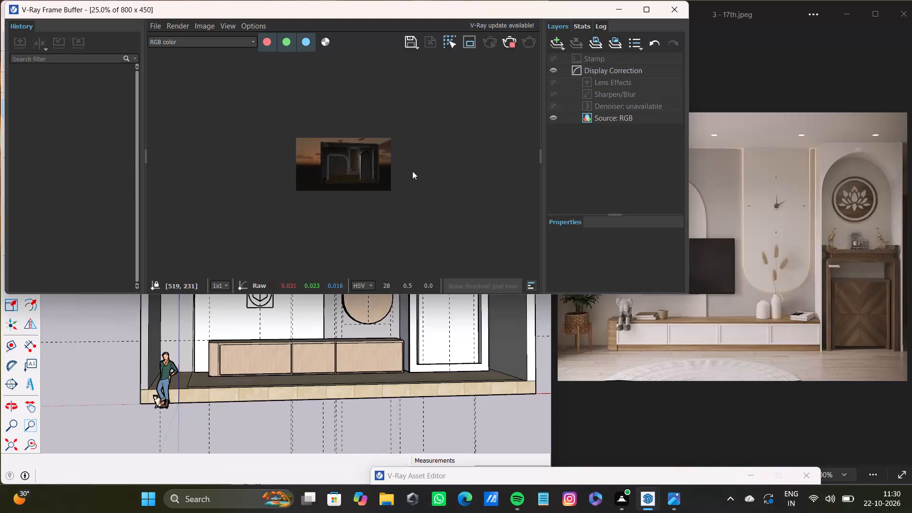
# Examine the TV wall's interactive render at 100% size to judge the lighting with the white sunlight.
pyautogui.scroll(2, 365, 157)
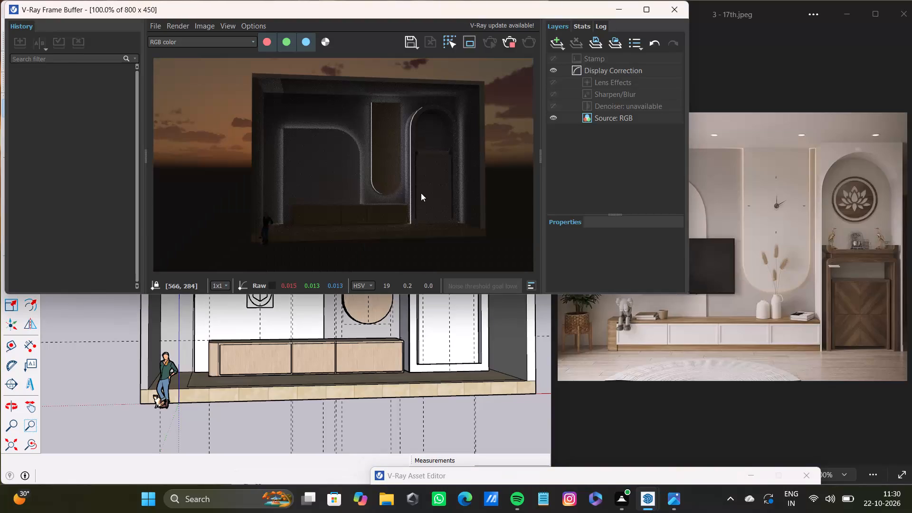
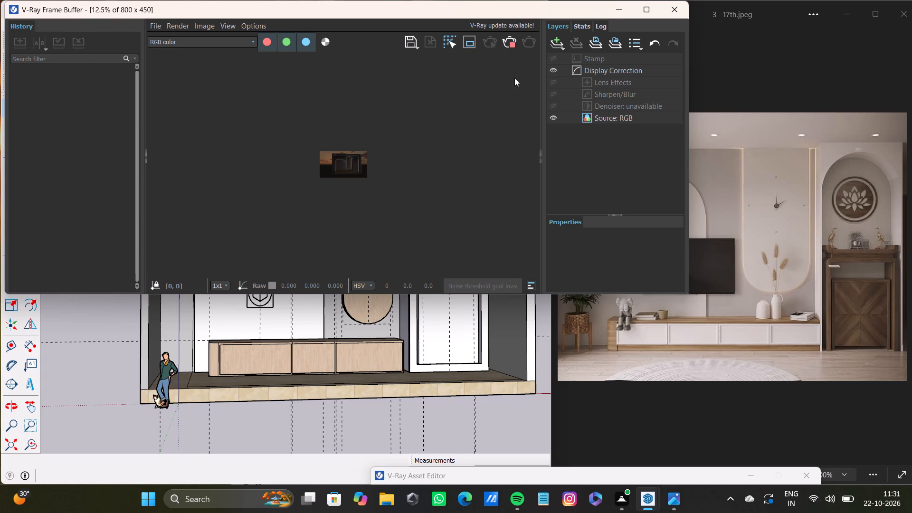
# Check the TV wall's interactive render at 100% size and close the V-Ray Frame Buffer.
pyautogui.scroll(3, 319, 150)
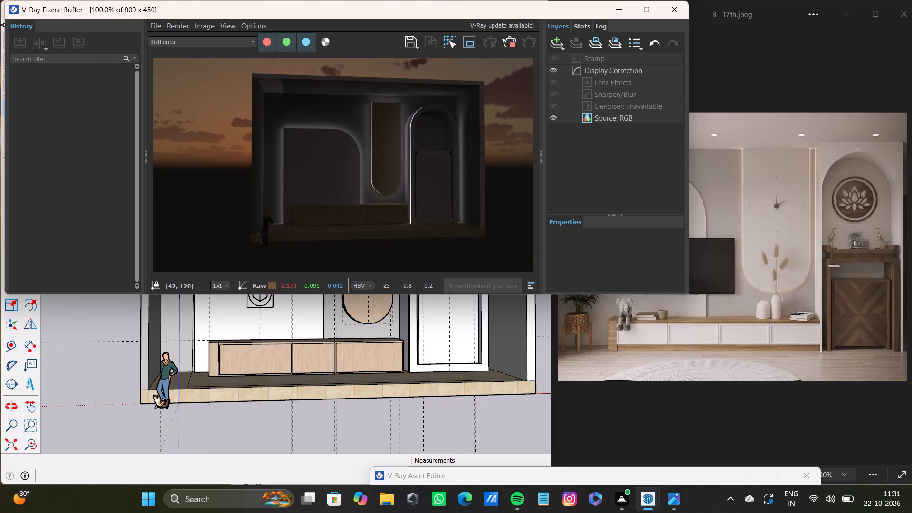
pyautogui.click(681, 10)
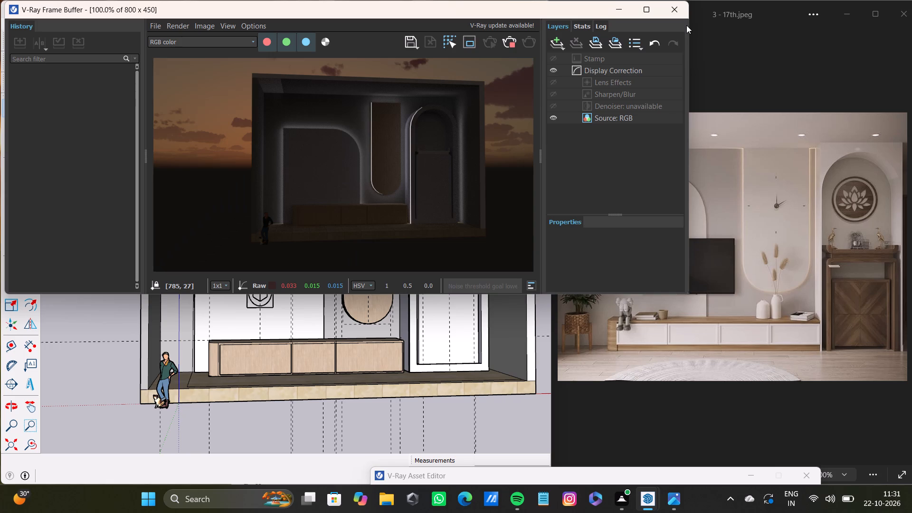
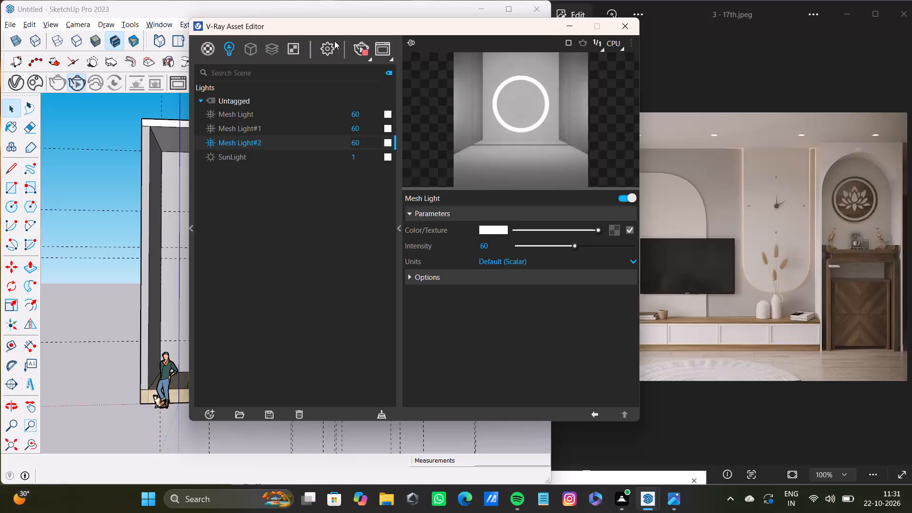
# Set the render environment's background intensity to 22.
pyautogui.click(325, 50)
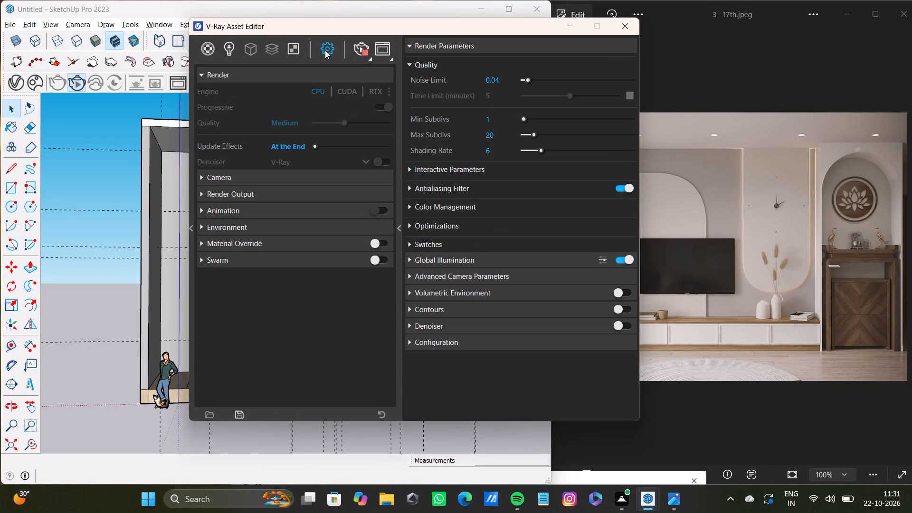
pyautogui.click(245, 228)
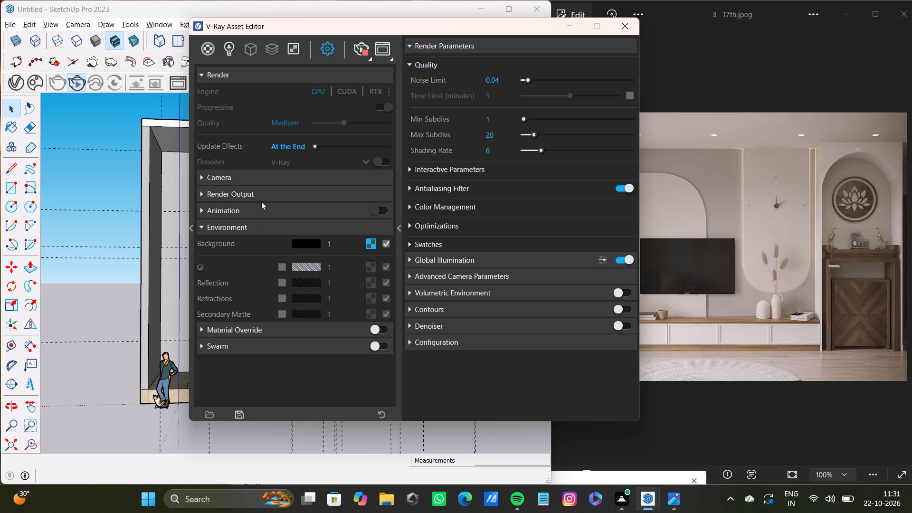
pyautogui.moveTo(342, 245); pyautogui.dragTo(323, 248)
pyautogui.moveTo(323, 248); pyautogui.dragTo(321, 248)
pyautogui.press('BackSpace')
pyautogui.write('22')
pyautogui.press('Return')
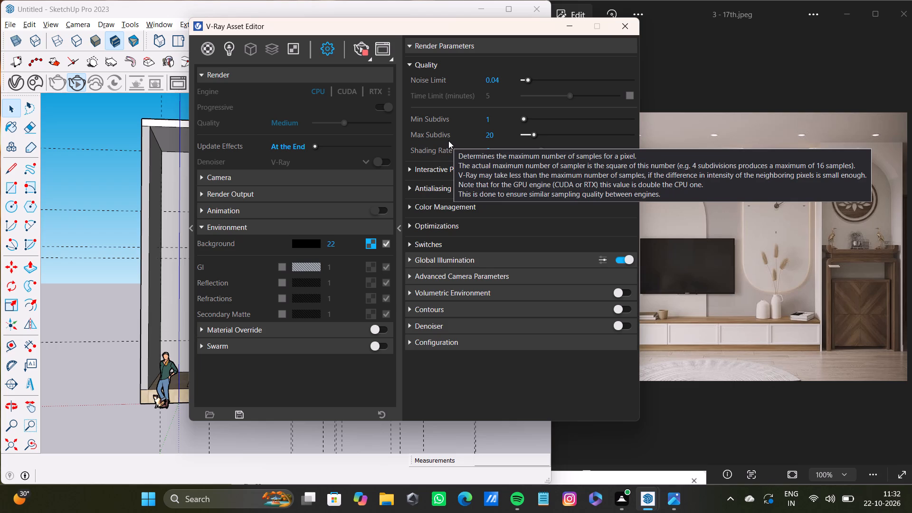
# Examine the Environment Sky texture assigned to the background, with SunLight as its sun source.
pyautogui.click(294, 49)
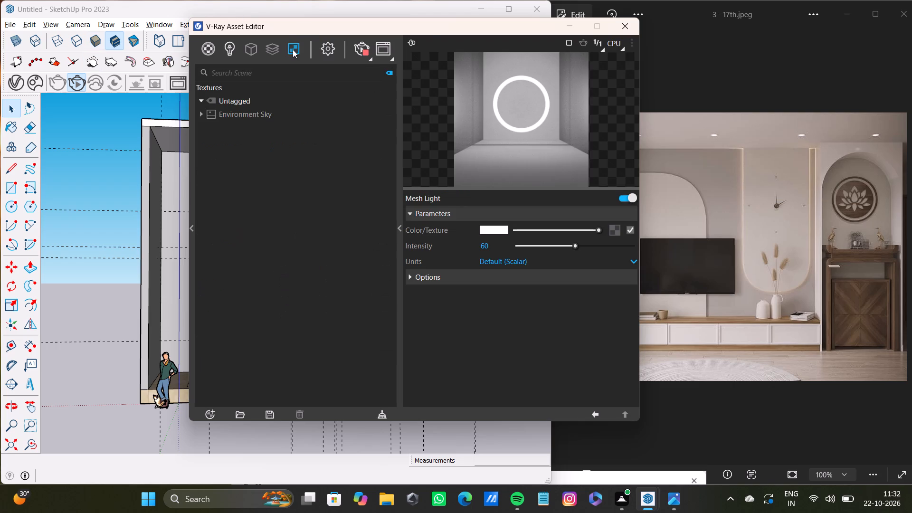
pyautogui.click(254, 114)
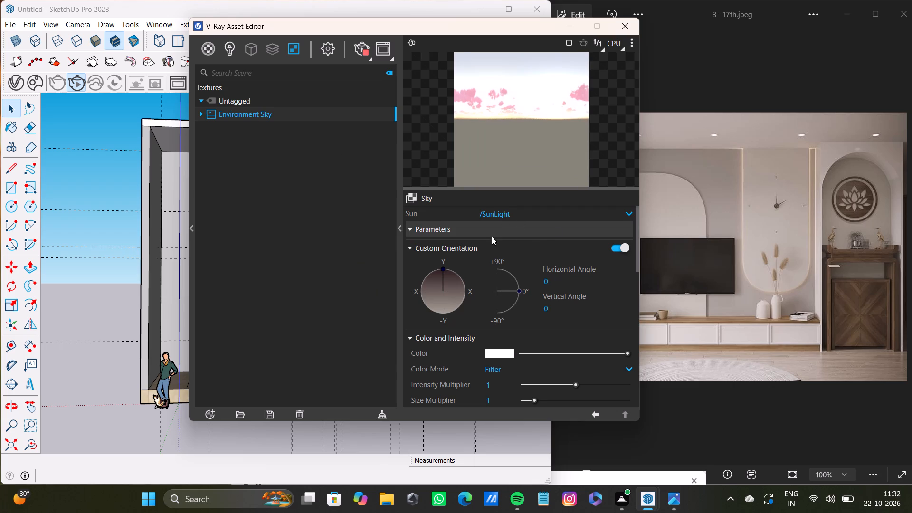
pyautogui.click(628, 213)
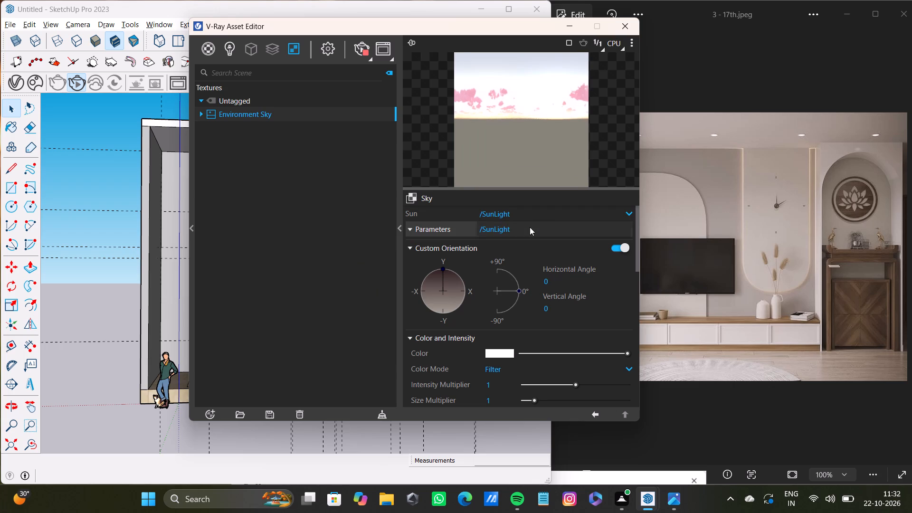
pyautogui.click(529, 228)
pyautogui.rightClick(640, 506)
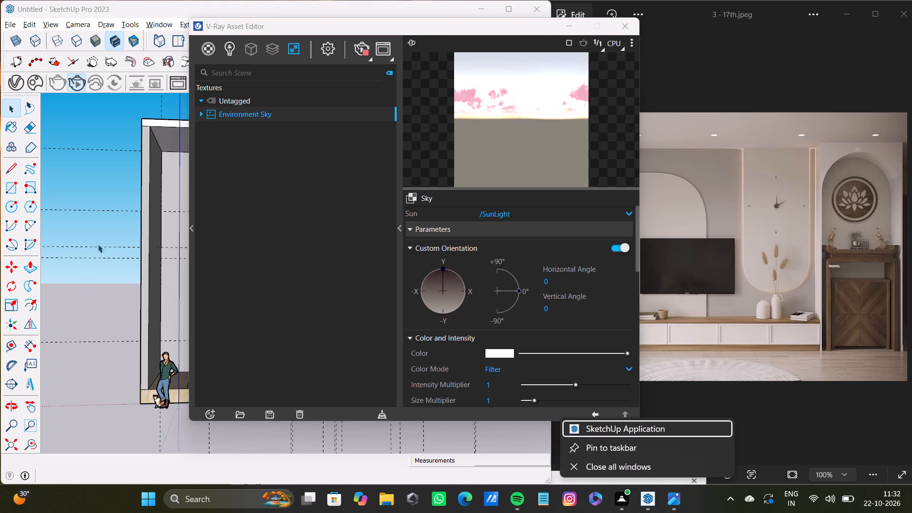
pyautogui.click(86, 170)
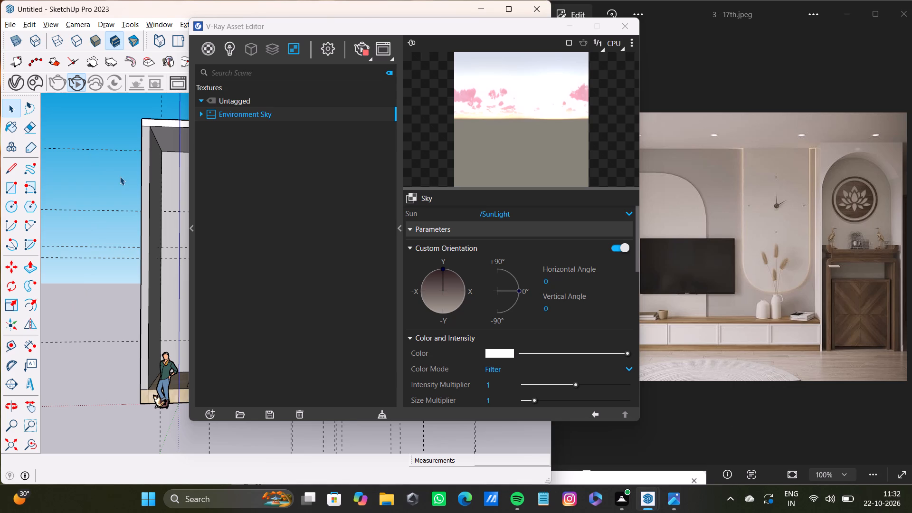
pyautogui.click(335, 47)
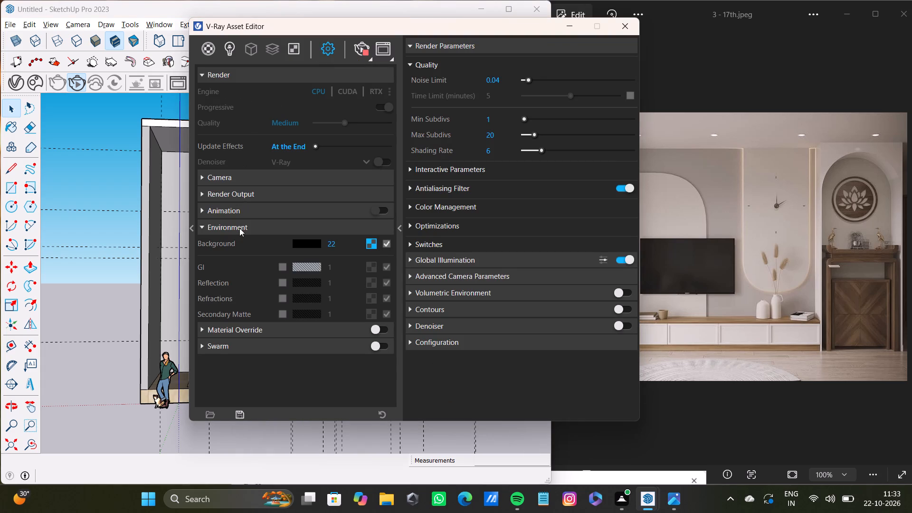
pyautogui.click(240, 226)
pyautogui.click(245, 225)
pyautogui.click(374, 245)
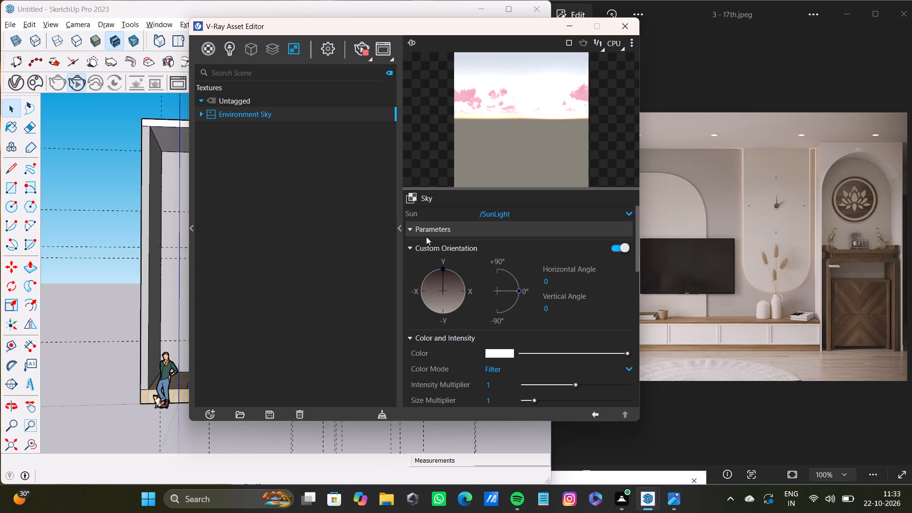
pyautogui.click(277, 115)
# Enable the environment's GI override and set its intensity to 25.
pyautogui.click(331, 47)
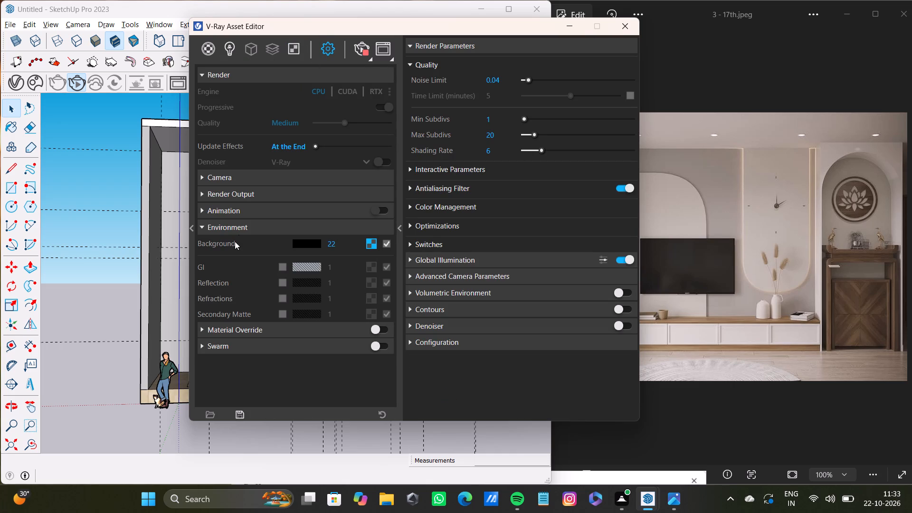
pyautogui.click(256, 227)
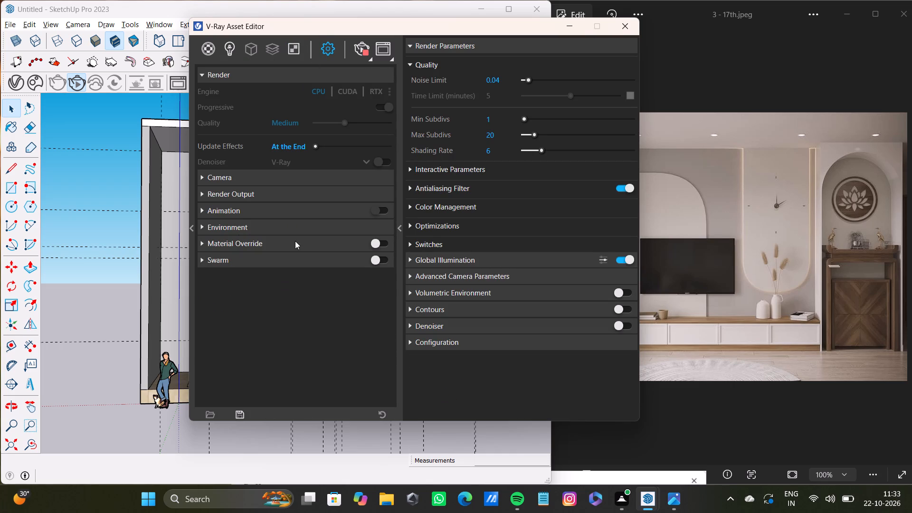
pyautogui.click(302, 223)
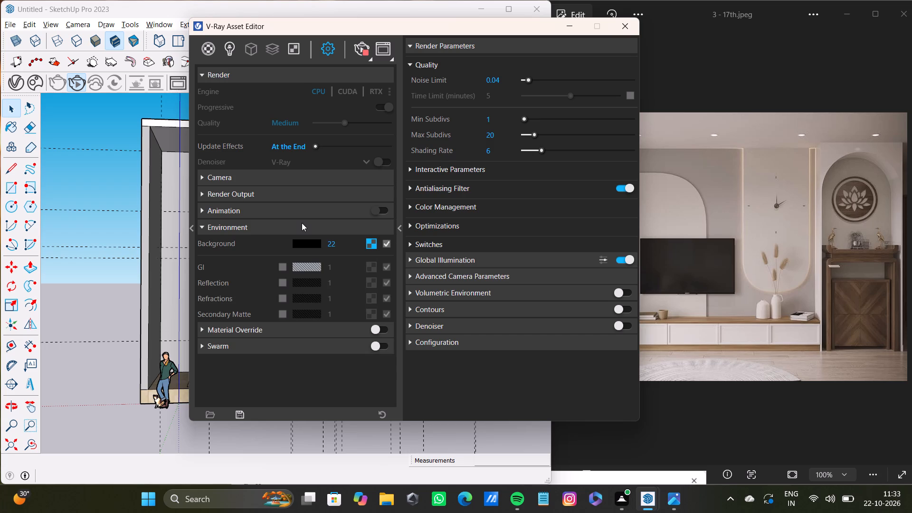
pyautogui.click(306, 267)
pyautogui.click(374, 266)
pyautogui.click(283, 267)
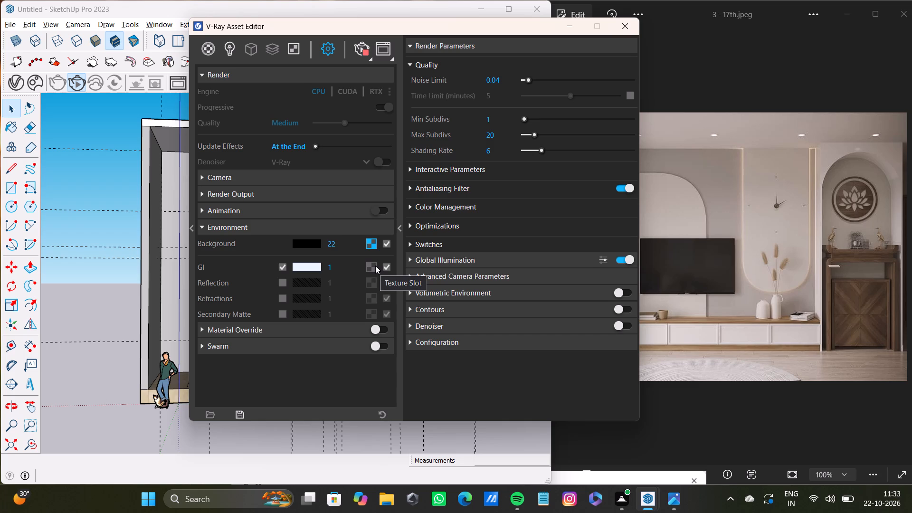
pyautogui.click(304, 266)
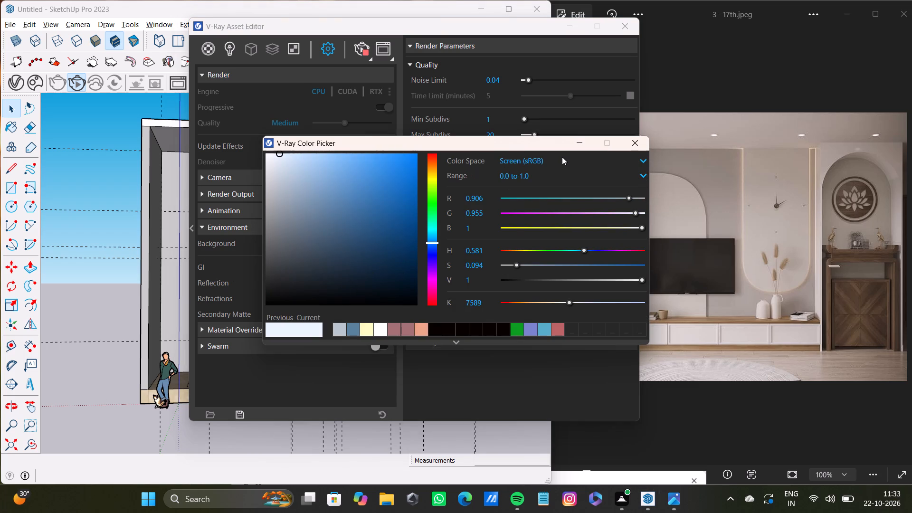
pyautogui.click(640, 143)
pyautogui.moveTo(338, 266); pyautogui.dragTo(312, 270)
pyautogui.press('BackSpace')
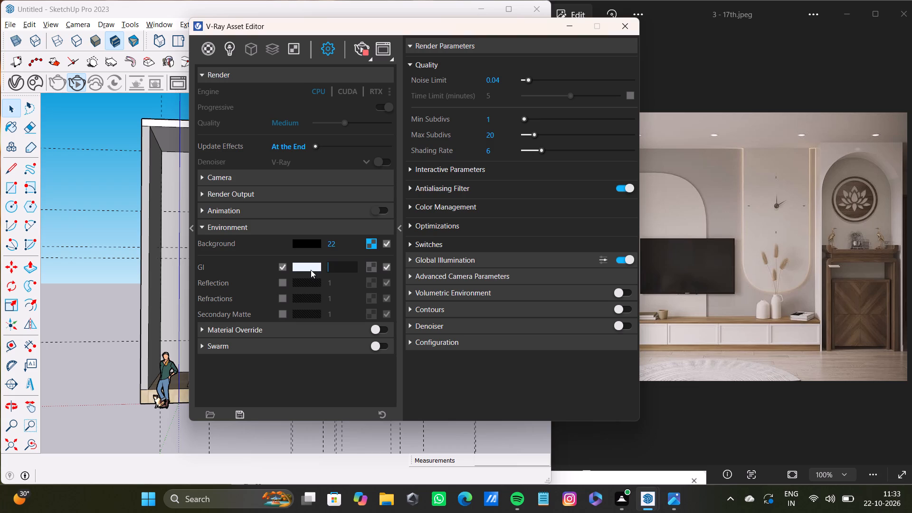
pyautogui.write('25')
pyautogui.press('Return')
# Review the Environment Sky texture's sky model, albedo color and cloud parameters, and close the V-Ray Asset Editor.
pyautogui.click(371, 242)
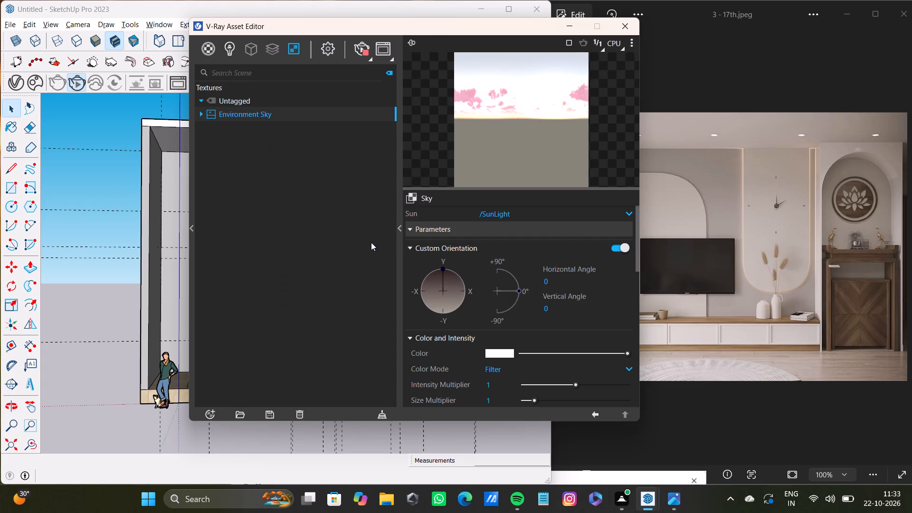
pyautogui.scroll(-3, 416, 259)
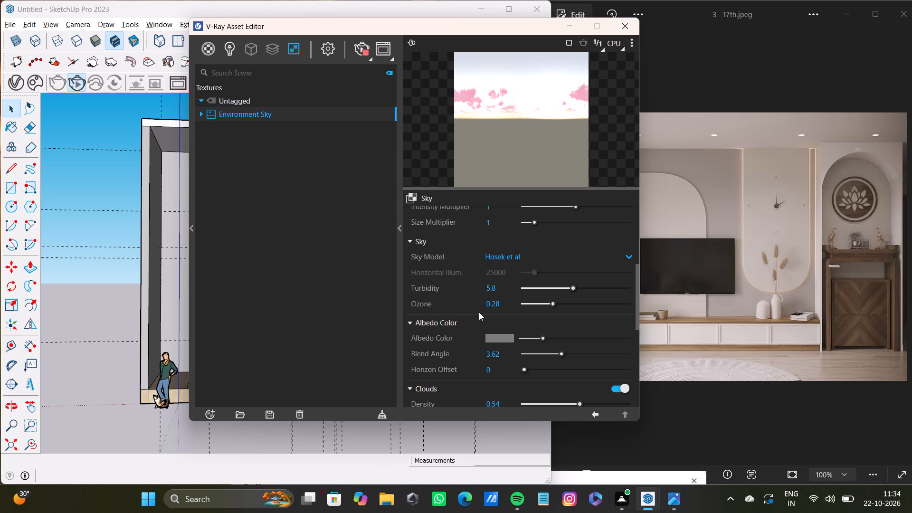
pyautogui.scroll(-3, 479, 313)
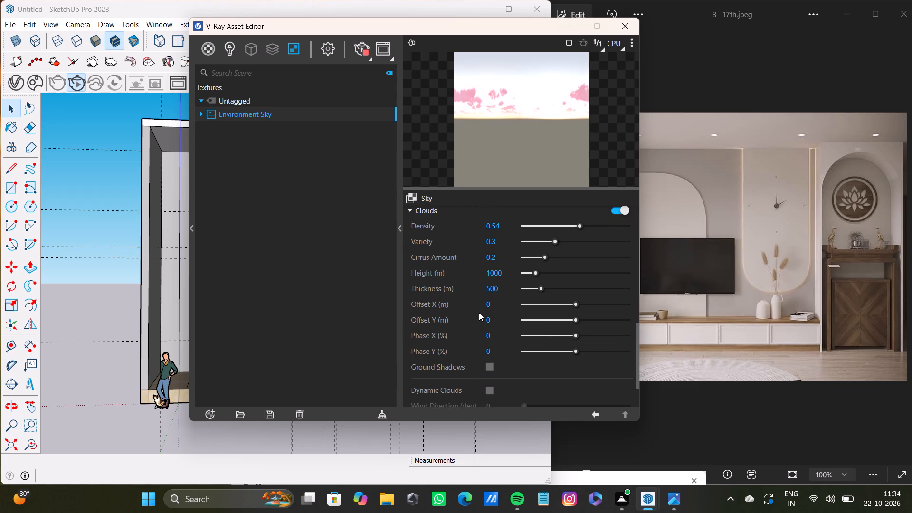
pyautogui.scroll(-4, 479, 313)
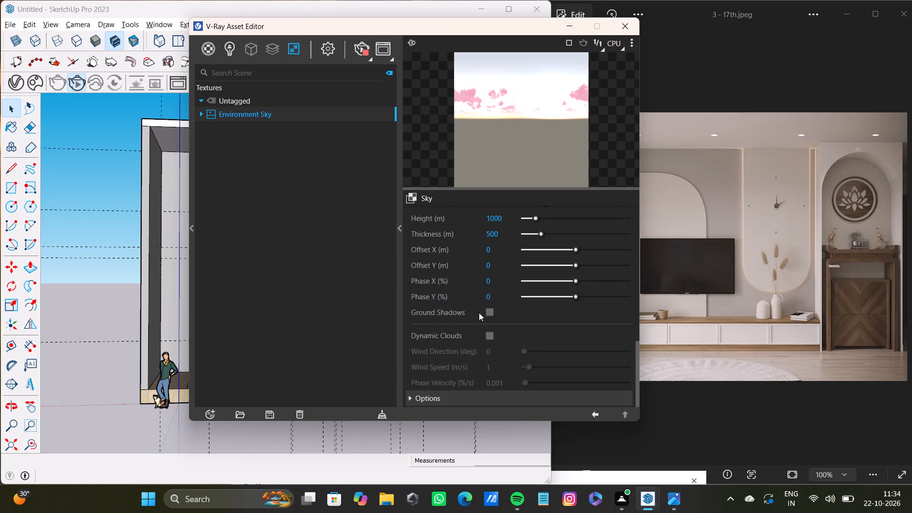
pyautogui.scroll(4, 484, 320)
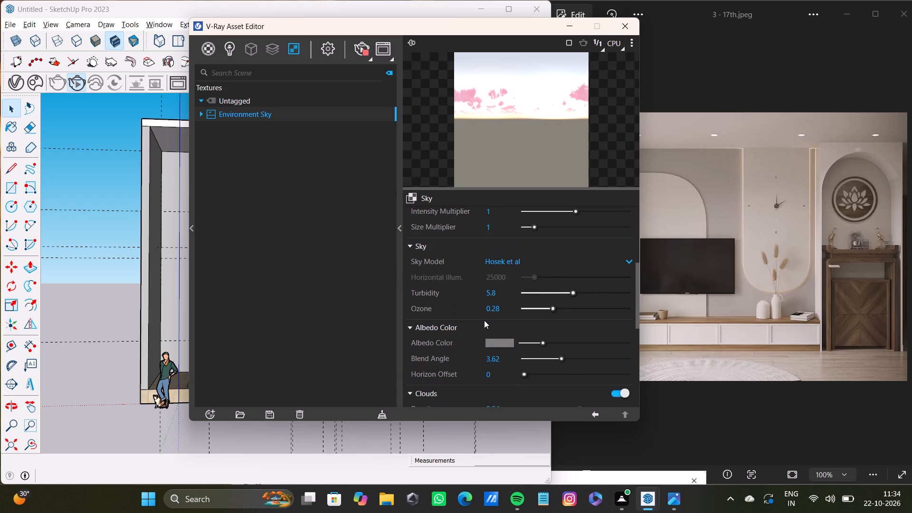
pyautogui.scroll(-1, 484, 320)
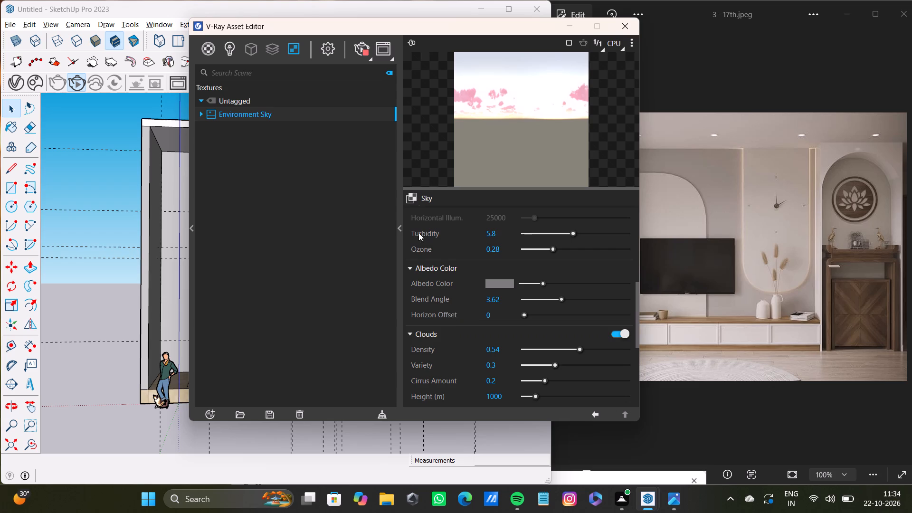
pyautogui.click(418, 267)
pyautogui.scroll(-4, 433, 310)
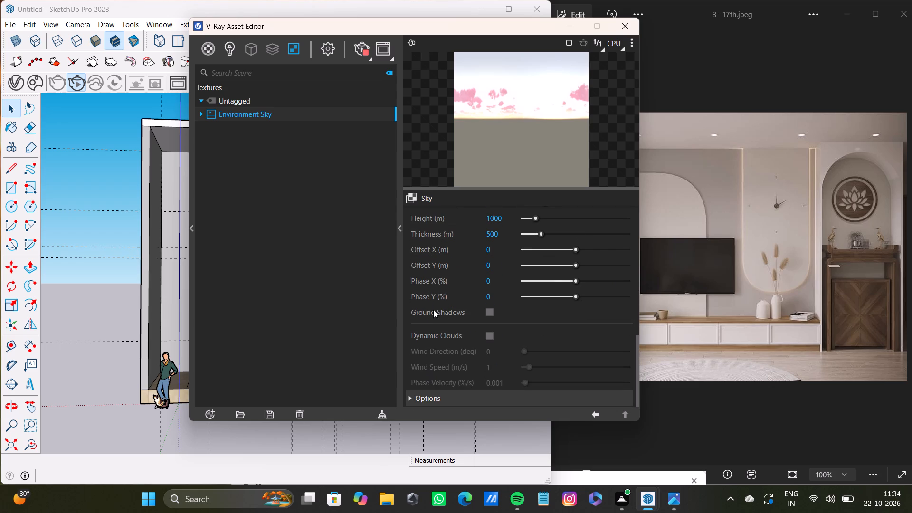
pyautogui.scroll(-7, 433, 310)
pyautogui.scroll(3, 434, 306)
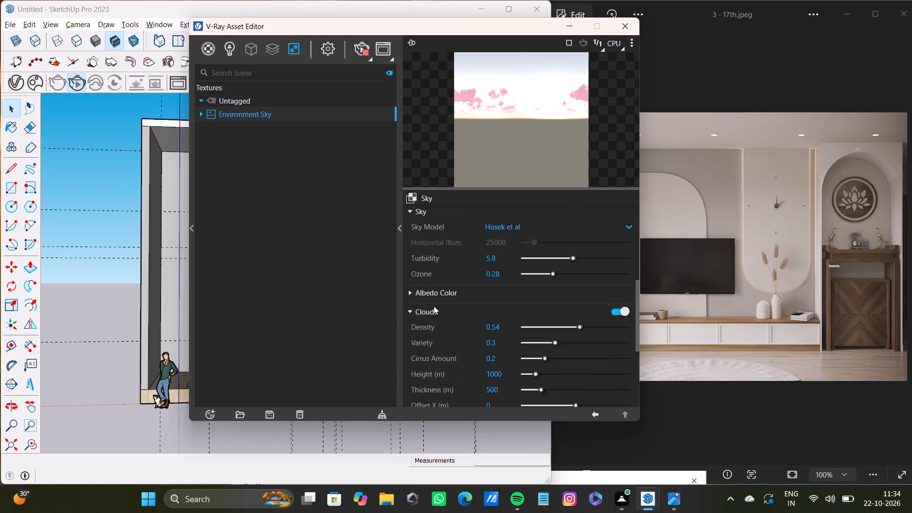
pyautogui.scroll(10, 434, 306)
pyautogui.scroll(-7, 435, 304)
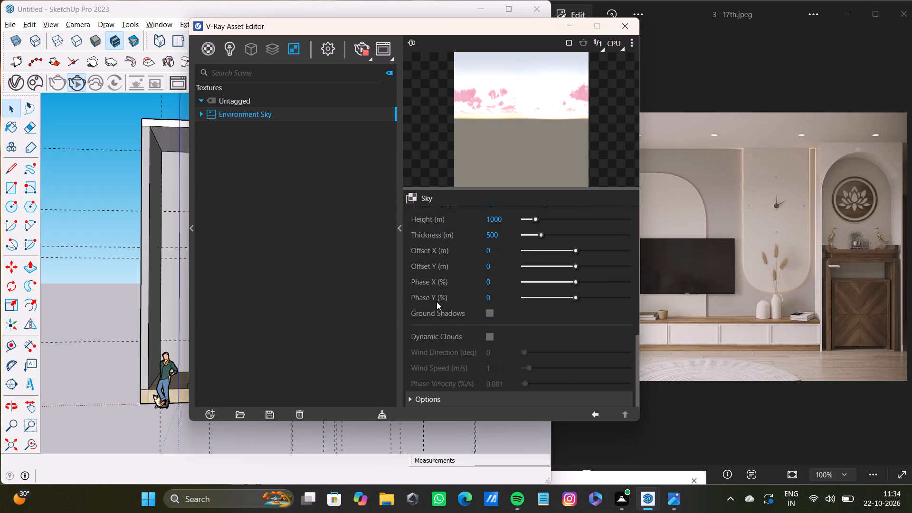
pyautogui.scroll(-3, 437, 302)
pyautogui.scroll(-3, 482, 338)
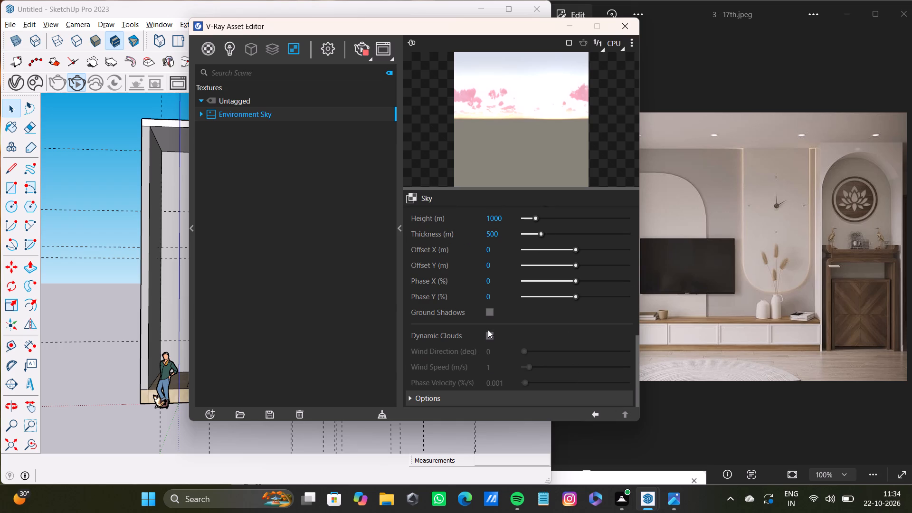
pyautogui.click(619, 20)
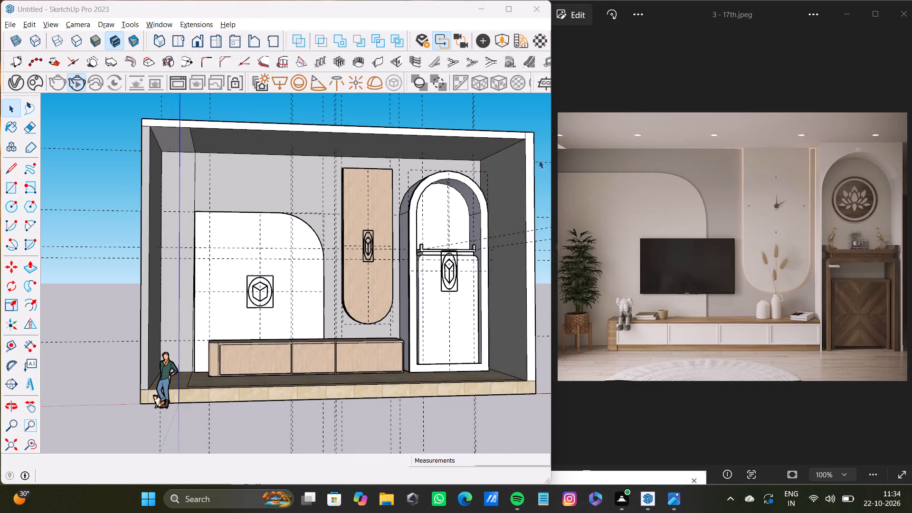
# Restart the interactive V-Ray render of the TV wall with the new environment settings.
pyautogui.click(65, 81)
pyautogui.click(73, 83)
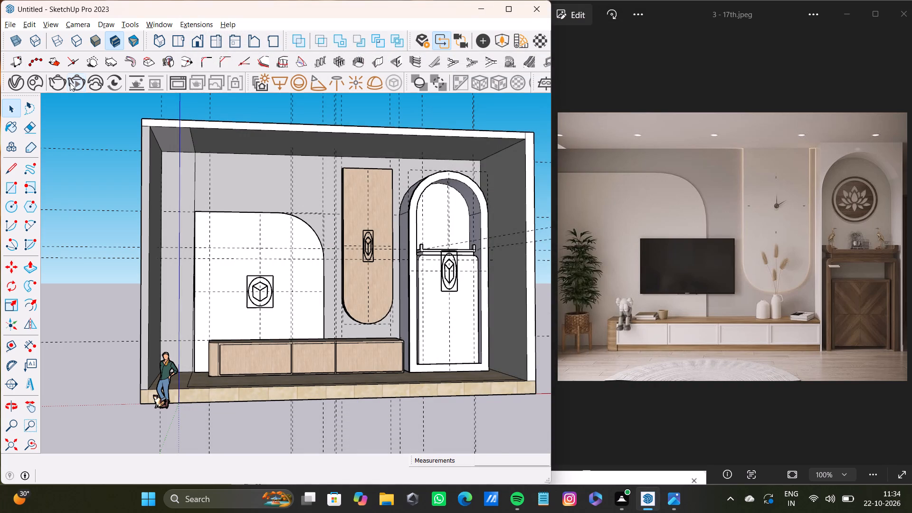
pyautogui.click(70, 83)
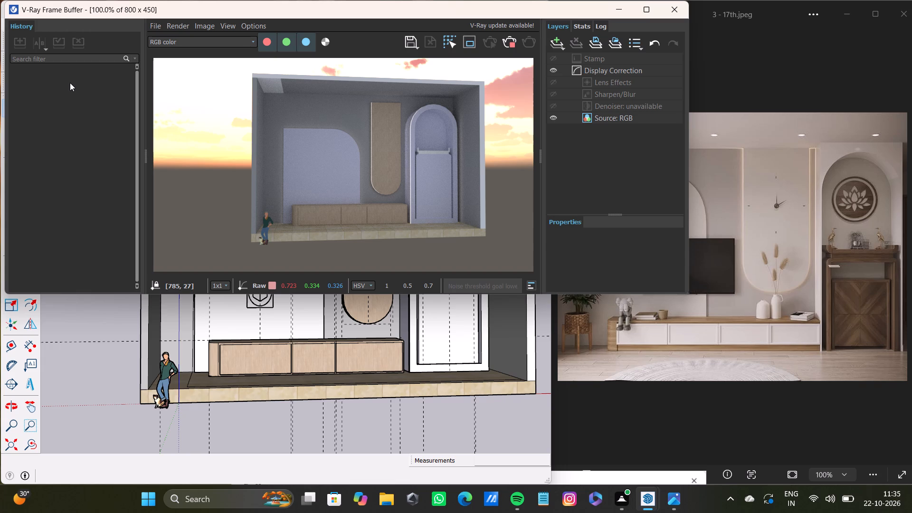
# Save the rendered image as a PNG named 22nd oct vray1 in the pdfs folder and close the frame buffer.
pyautogui.click(408, 41)
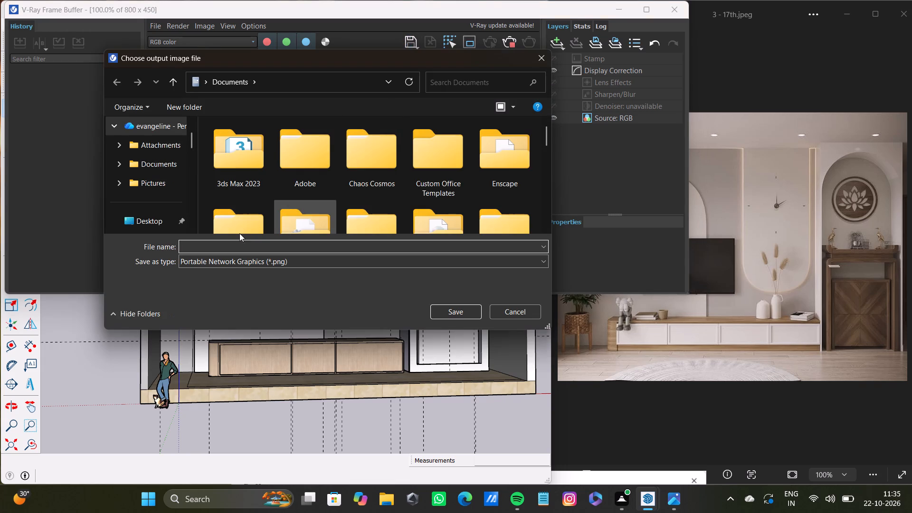
pyautogui.scroll(-9, 163, 199)
pyautogui.scroll(1, 149, 183)
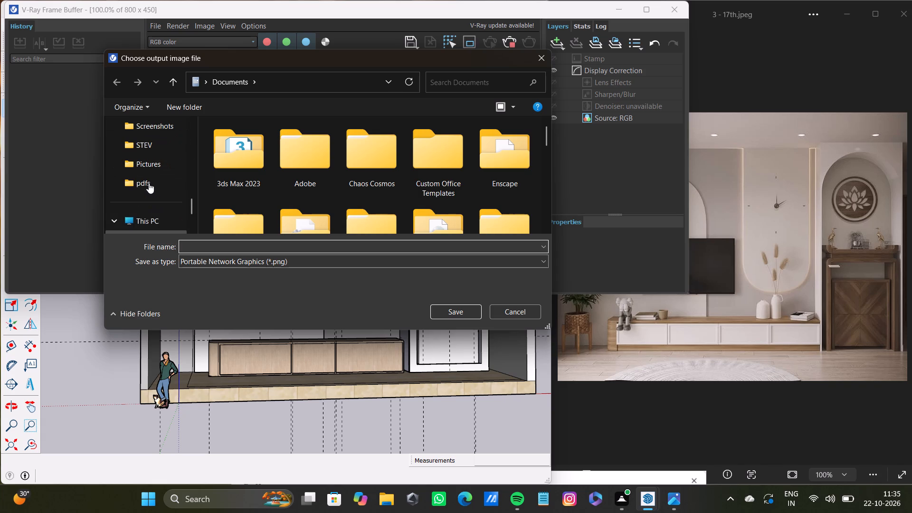
pyautogui.click(150, 185)
pyautogui.click(216, 271)
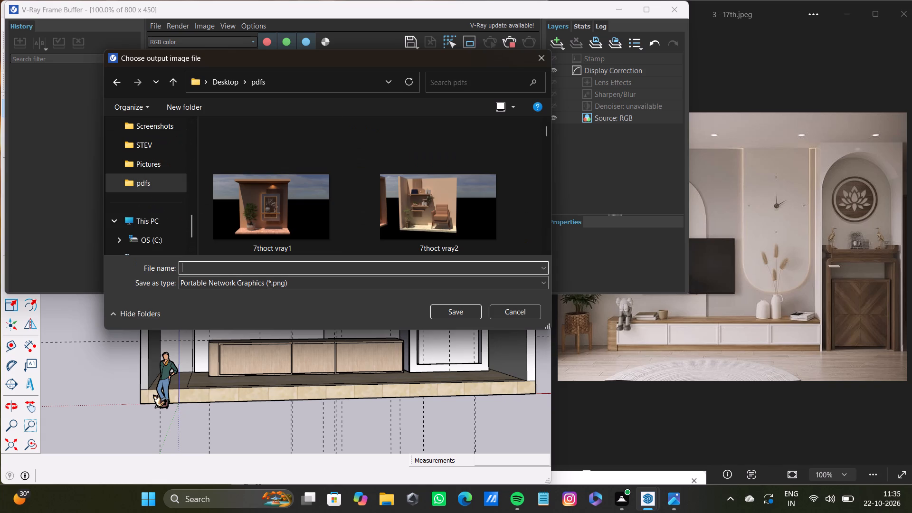
pyautogui.write('22')
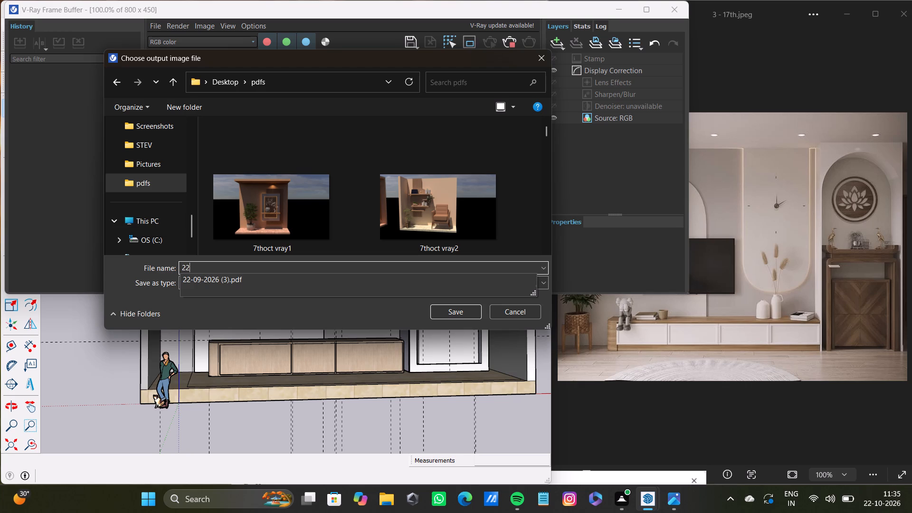
pyautogui.write('nd oct')
pyautogui.press('space')
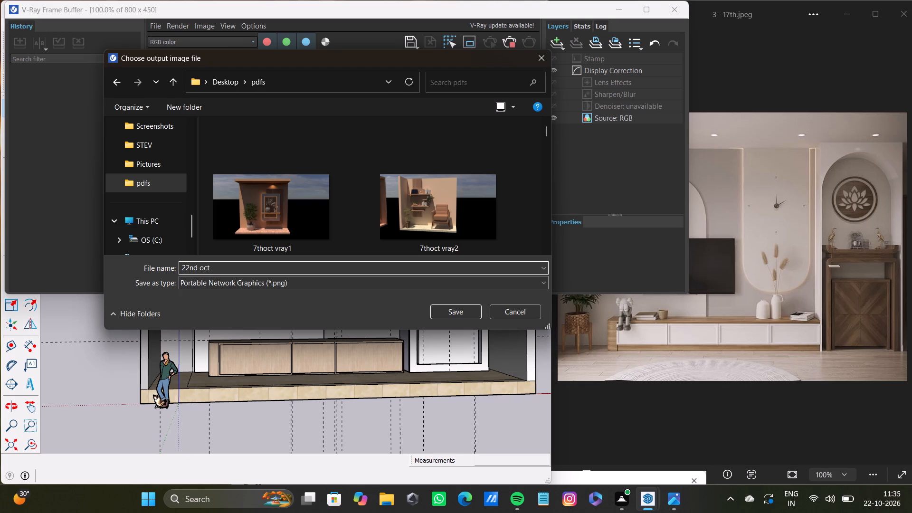
pyautogui.write('vray')
pyautogui.press('1')
pyautogui.press('Return')
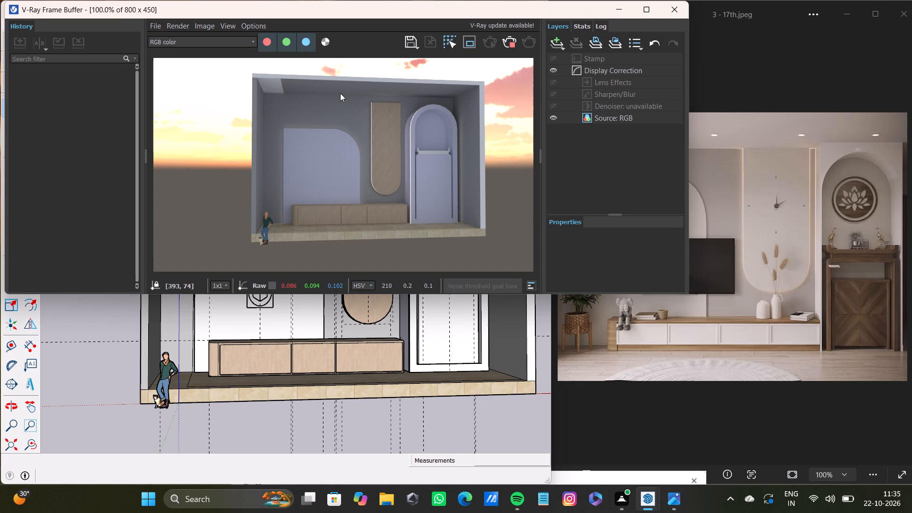
pyautogui.click(680, 9)
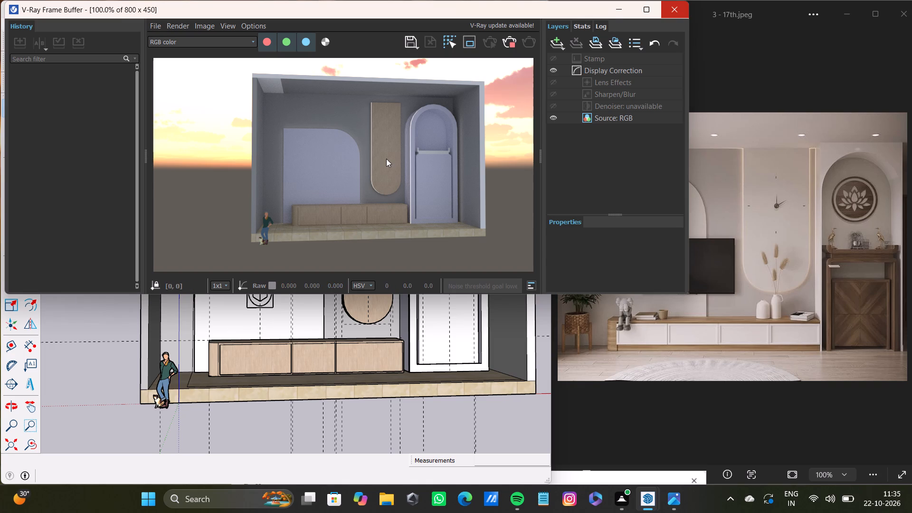
# Stop the interactive V-Ray render of the TV wall.
pyautogui.scroll(-8, 305, 315)
pyautogui.moveTo(390, 319); pyautogui.dragTo(262, 335, button='middle')
pyautogui.scroll(7, 294, 320)
pyautogui.moveTo(326, 318); pyautogui.dragTo(437, 303, button='middle')
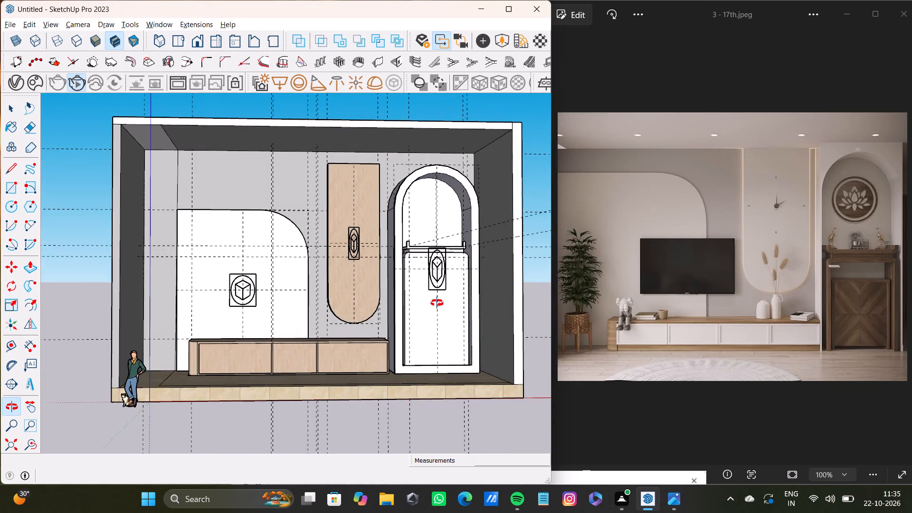
pyautogui.moveTo(437, 303); pyautogui.dragTo(390, 322, button='middle')
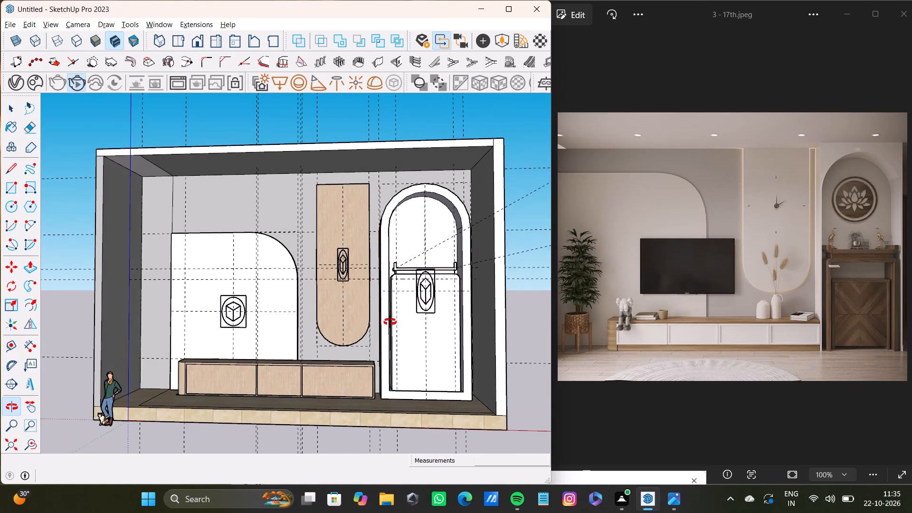
pyautogui.moveTo(390, 322); pyautogui.dragTo(392, 322, button='middle')
pyautogui.click(83, 88)
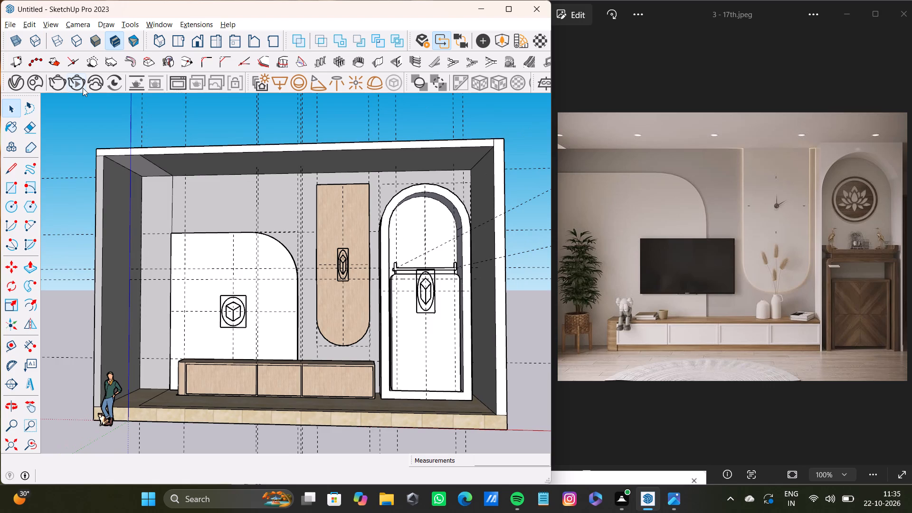
# Set the SunLight intensity to 0 in the V-Ray lights list and close the Asset Editor.
pyautogui.click(2, 83)
pyautogui.click(19, 83)
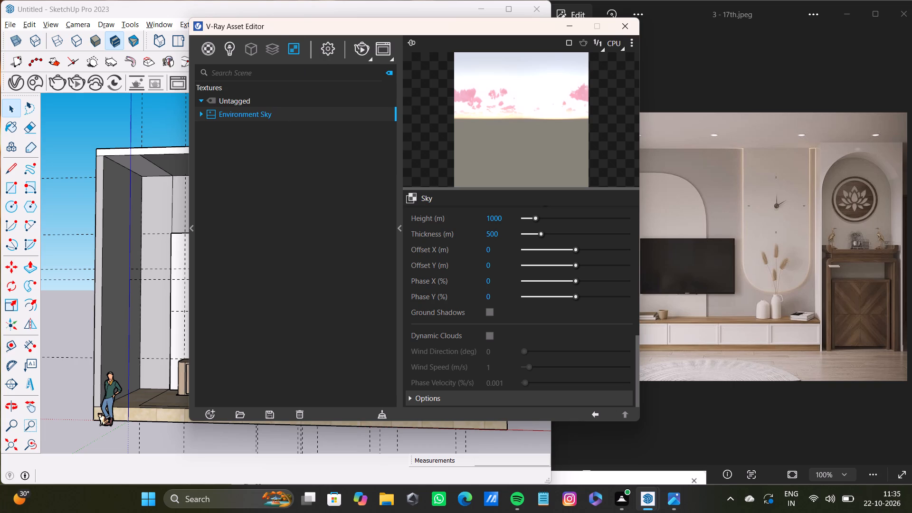
pyautogui.click(228, 47)
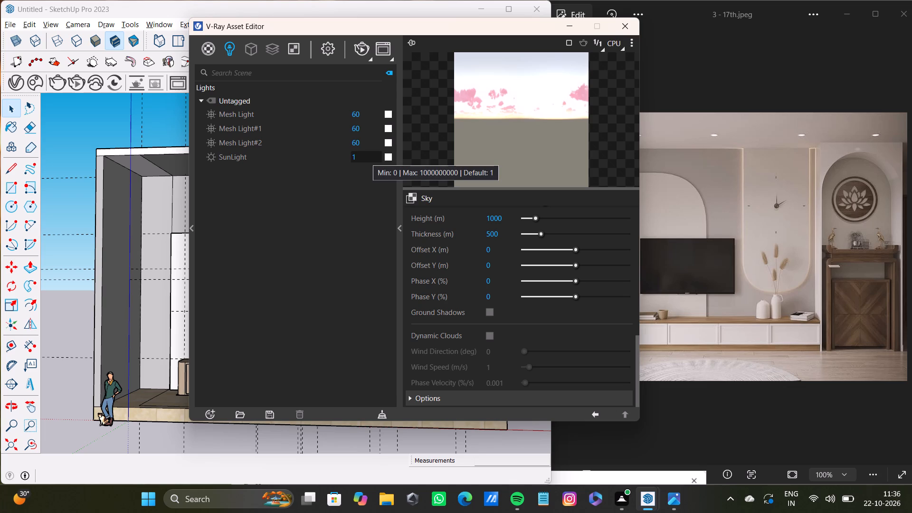
pyautogui.moveTo(368, 157); pyautogui.dragTo(332, 157)
pyautogui.press('BackSpace')
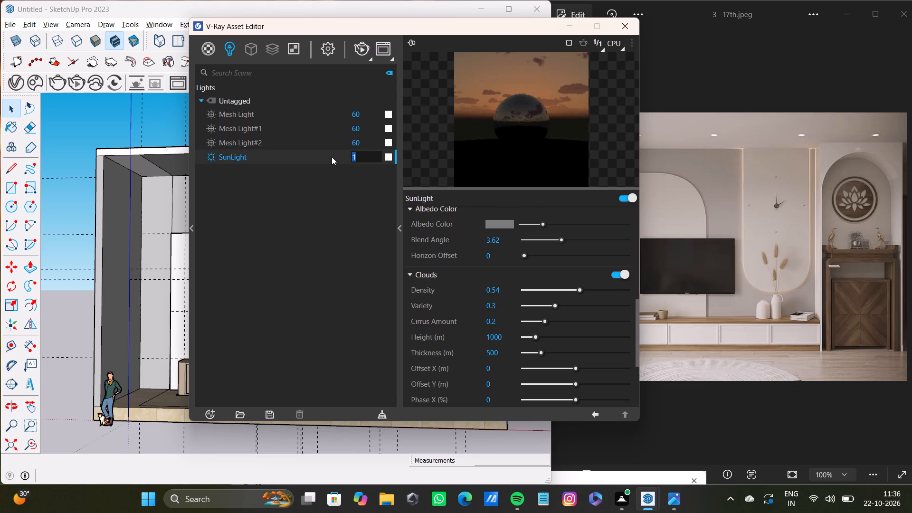
pyautogui.press('0')
pyautogui.press('Return')
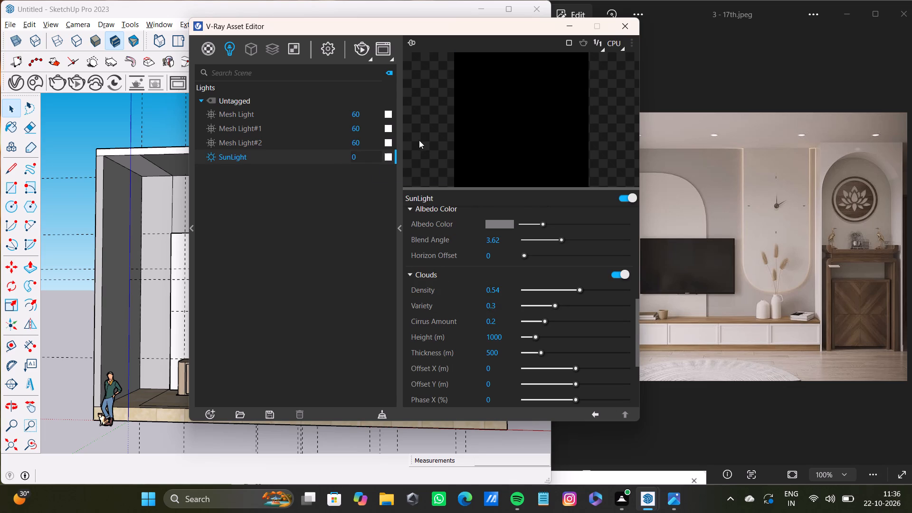
pyautogui.click(635, 26)
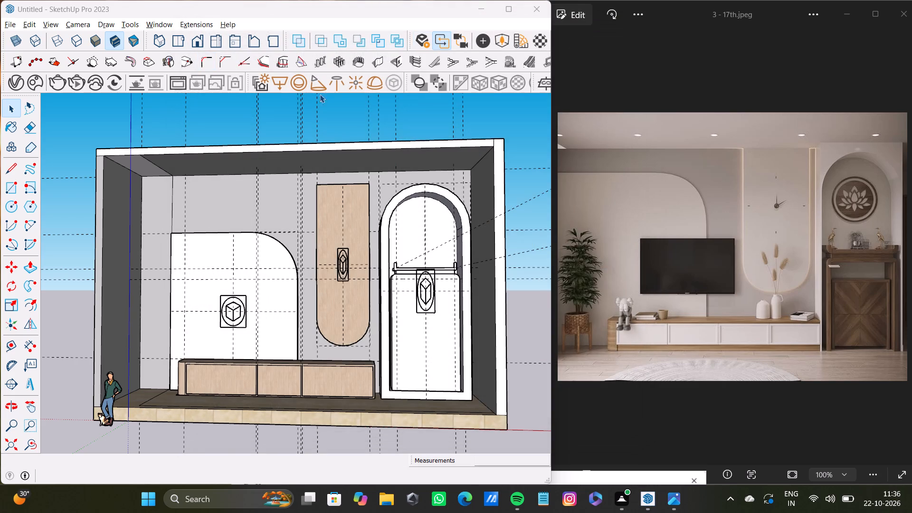
# Place a V-Ray dome light on the ground in front of the TV wall room.
pyautogui.click(379, 83)
pyautogui.scroll(-6, 240, 303)
pyautogui.keyDown('shift'); pyautogui.moveTo(258, 348); pyautogui.dragTo(232, 368, button='middle'); pyautogui.keyUp('shift')
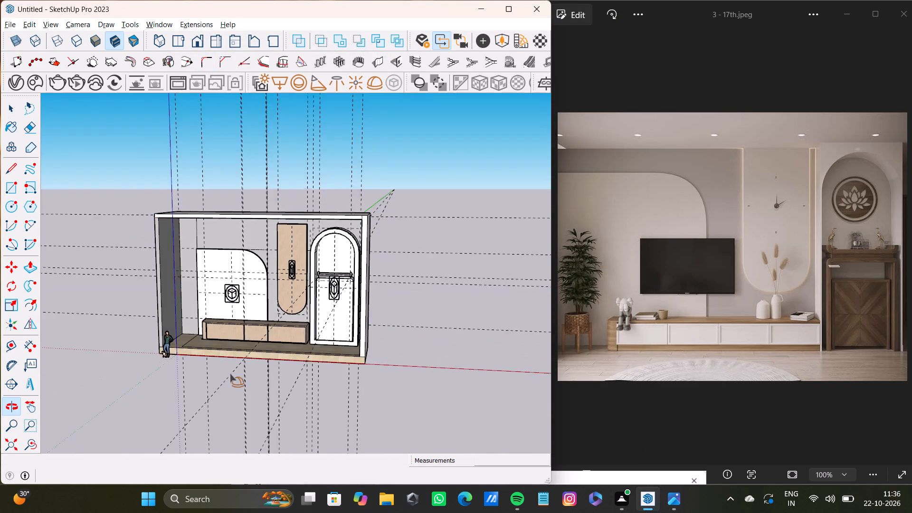
pyautogui.scroll(3, 226, 385)
pyautogui.click(225, 374)
pyautogui.press('space')
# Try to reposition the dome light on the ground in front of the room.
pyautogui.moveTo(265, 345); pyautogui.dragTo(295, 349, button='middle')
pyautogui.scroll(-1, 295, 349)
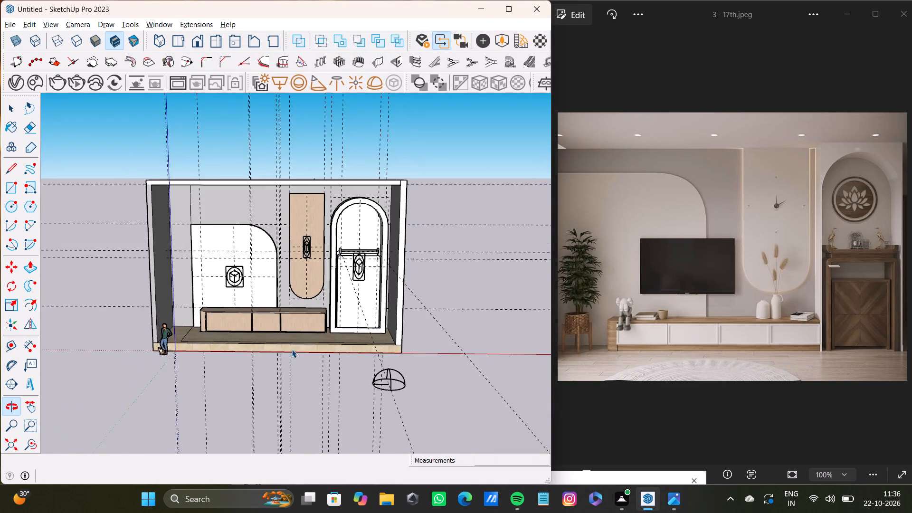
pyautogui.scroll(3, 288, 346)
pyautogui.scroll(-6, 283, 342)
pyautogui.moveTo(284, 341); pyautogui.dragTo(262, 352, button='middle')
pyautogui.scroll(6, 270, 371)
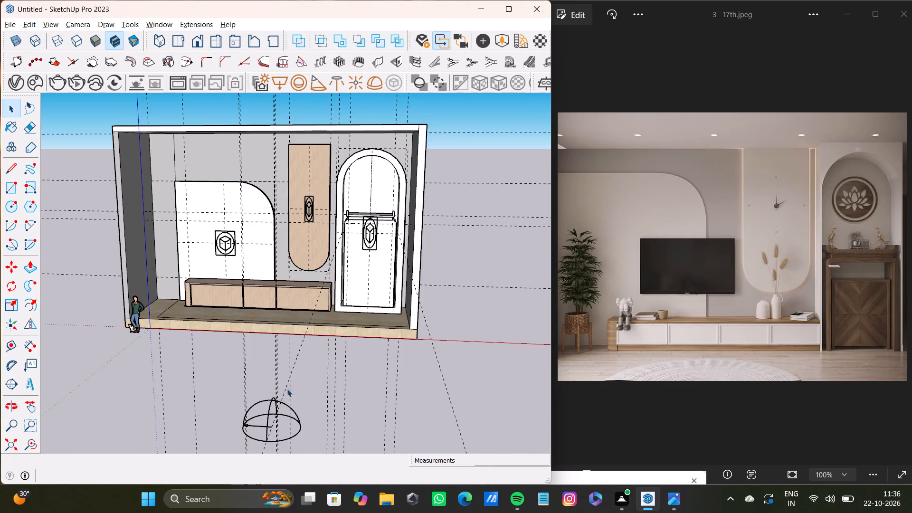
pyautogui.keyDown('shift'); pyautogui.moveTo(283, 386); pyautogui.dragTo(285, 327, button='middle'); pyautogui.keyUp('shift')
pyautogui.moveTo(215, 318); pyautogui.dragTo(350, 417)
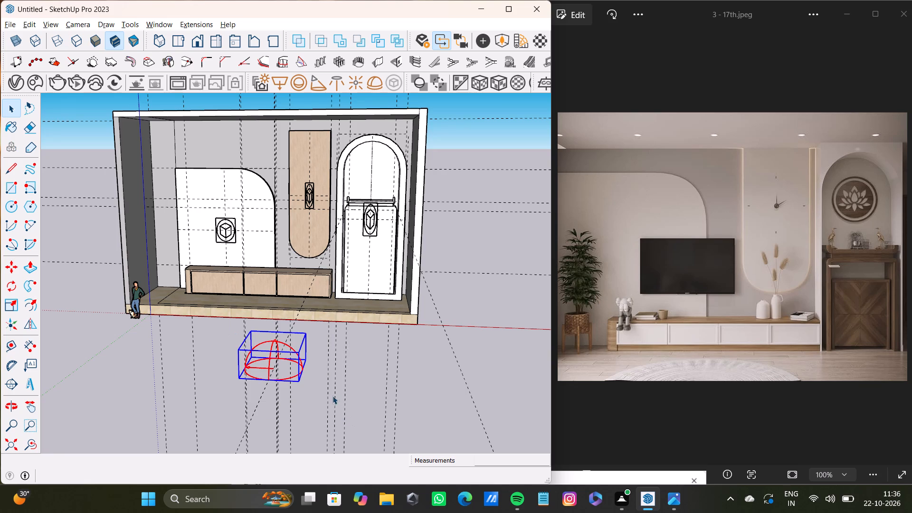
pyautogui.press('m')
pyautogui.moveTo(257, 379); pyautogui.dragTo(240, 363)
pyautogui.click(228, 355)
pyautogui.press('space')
# Move the dome light about 41' 2" back toward the room, close to its front floor edge.
pyautogui.moveTo(237, 359); pyautogui.dragTo(348, 420, button='middle')
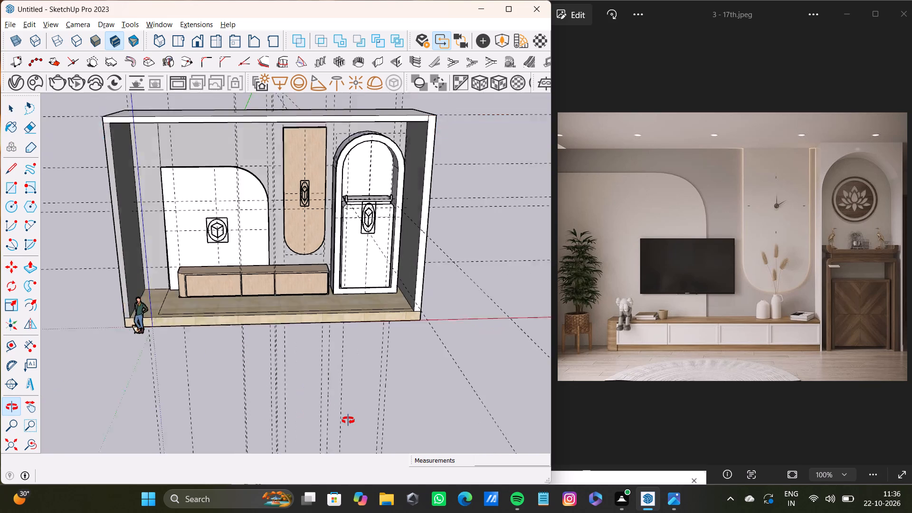
pyautogui.moveTo(348, 420); pyautogui.dragTo(364, 380, button='middle')
pyautogui.scroll(-4, 366, 380)
pyautogui.keyDown('shift'); pyautogui.moveTo(307, 342); pyautogui.dragTo(276, 332, button='middle'); pyautogui.keyUp('shift')
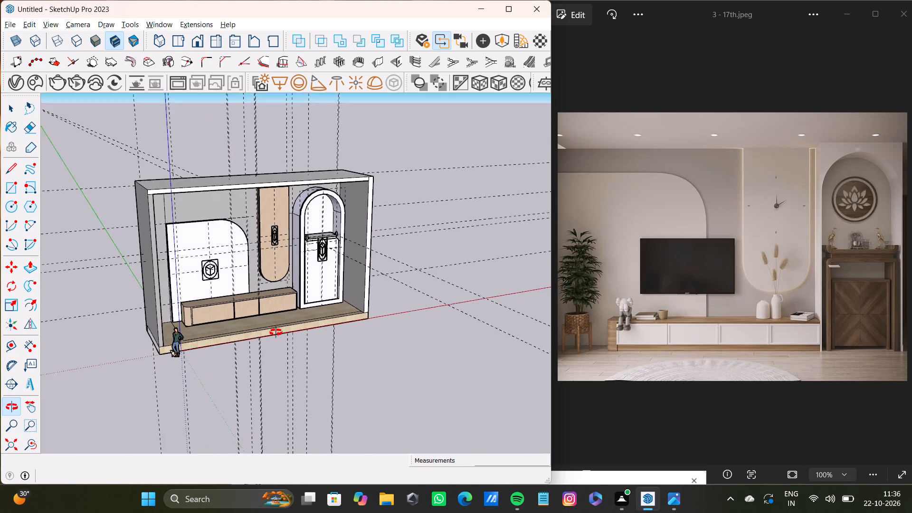
pyautogui.keyDown('shift'); pyautogui.moveTo(276, 332); pyautogui.dragTo(404, 335, button='middle'); pyautogui.keyUp('shift')
pyautogui.scroll(-4, 407, 335)
pyautogui.keyDown('shift'); pyautogui.moveTo(411, 332); pyautogui.dragTo(215, 312, button='middle'); pyautogui.keyUp('shift')
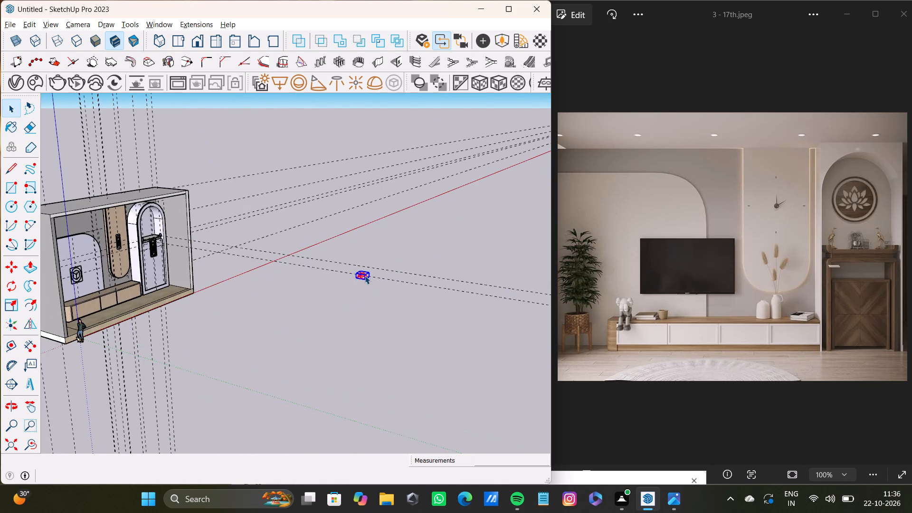
pyautogui.click(365, 275)
pyautogui.press('m')
pyautogui.click(361, 277)
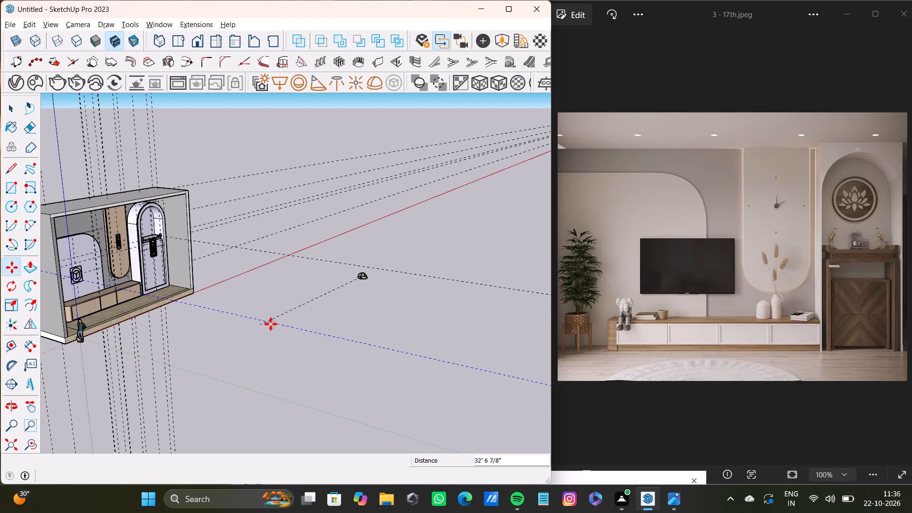
pyautogui.press('space')
pyautogui.moveTo(351, 256); pyautogui.dragTo(382, 310)
pyautogui.press('m')
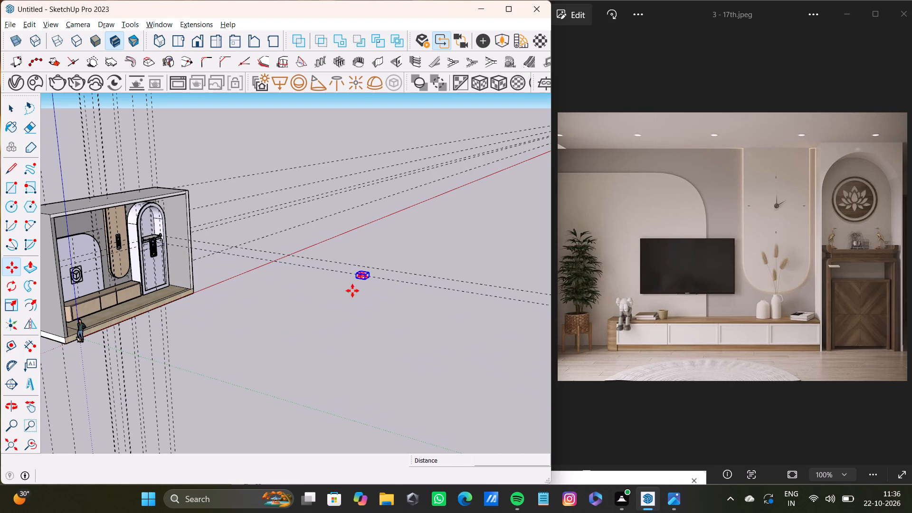
pyautogui.click(357, 279)
pyautogui.click(173, 322)
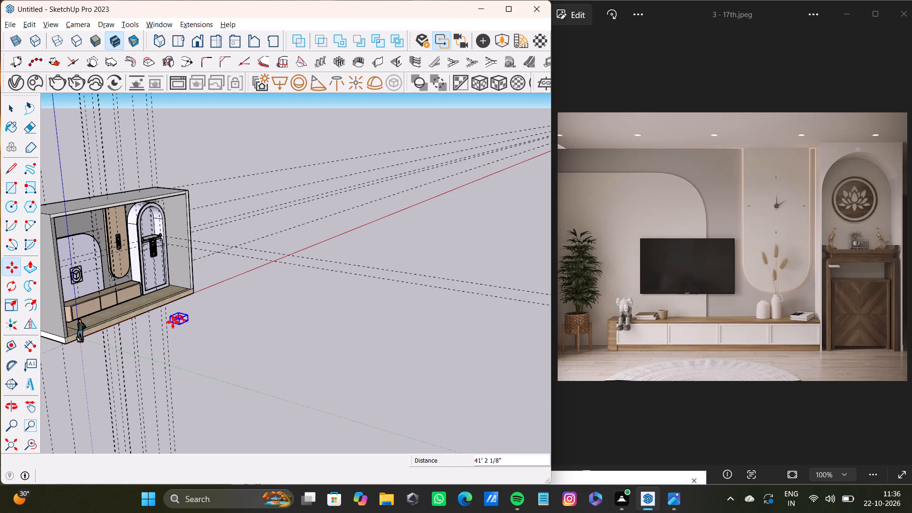
pyautogui.press('space')
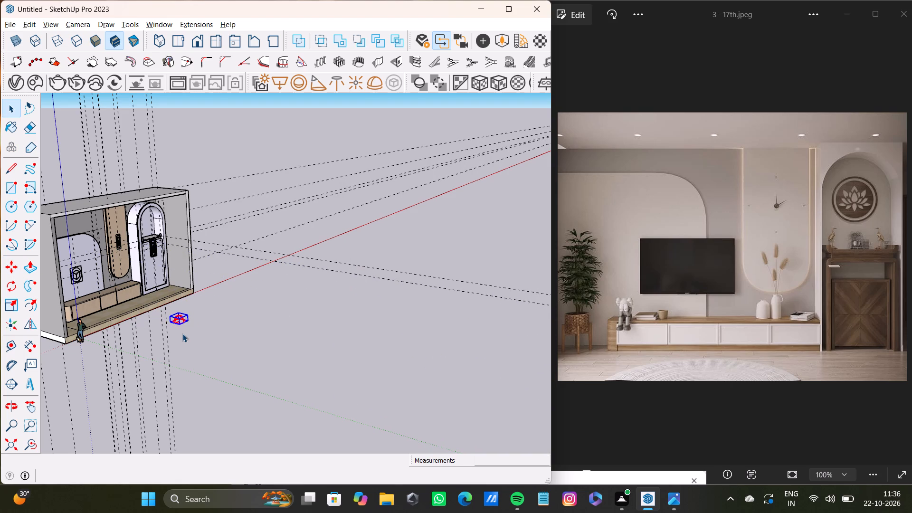
# Scale the dome light up uniformly by a factor of about 1.64.
pyautogui.scroll(3, 180, 334)
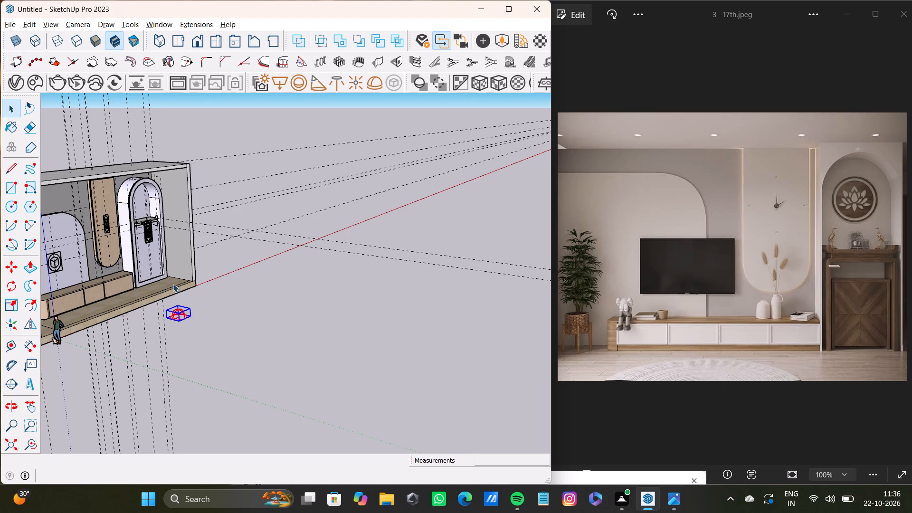
pyautogui.scroll(3, 183, 304)
pyautogui.press('s')
pyautogui.scroll(1, 183, 310)
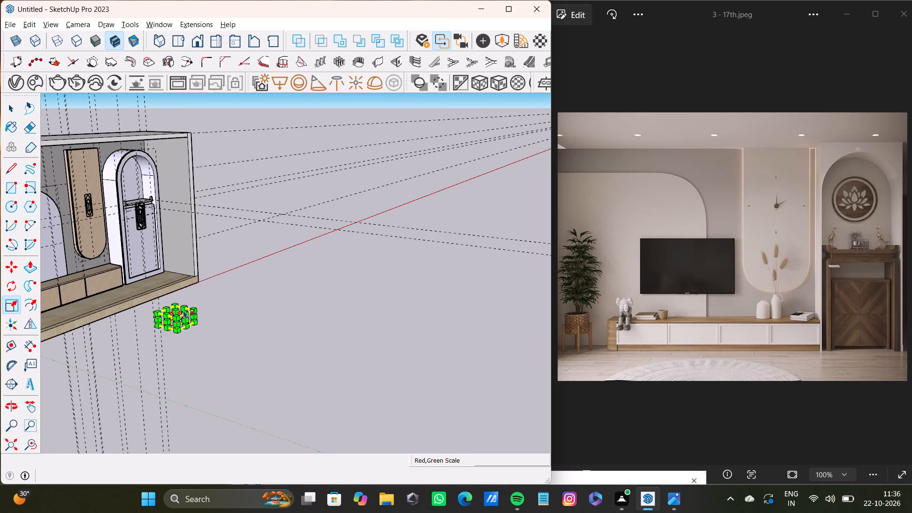
pyautogui.scroll(5, 183, 310)
pyautogui.moveTo(142, 295); pyautogui.dragTo(146, 238)
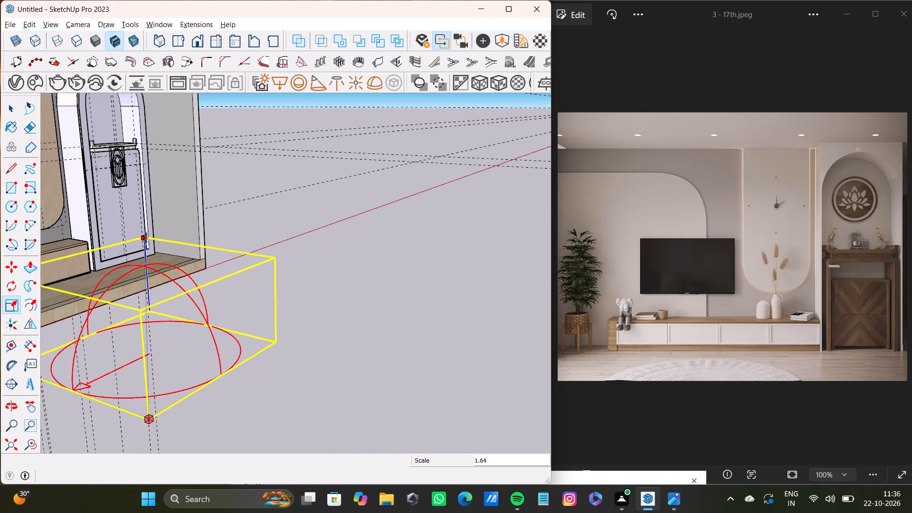
pyautogui.moveTo(146, 238); pyautogui.dragTo(146, 237)
pyautogui.scroll(-9, 224, 278)
pyautogui.press('space')
# Frame the TV wall from the front and start an interactive V-Ray render with the dome light added.
pyautogui.moveTo(268, 277); pyautogui.dragTo(165, 303, button='middle')
pyautogui.keyDown('shift'); pyautogui.moveTo(286, 265); pyautogui.dragTo(334, 332, button='middle'); pyautogui.keyUp('shift')
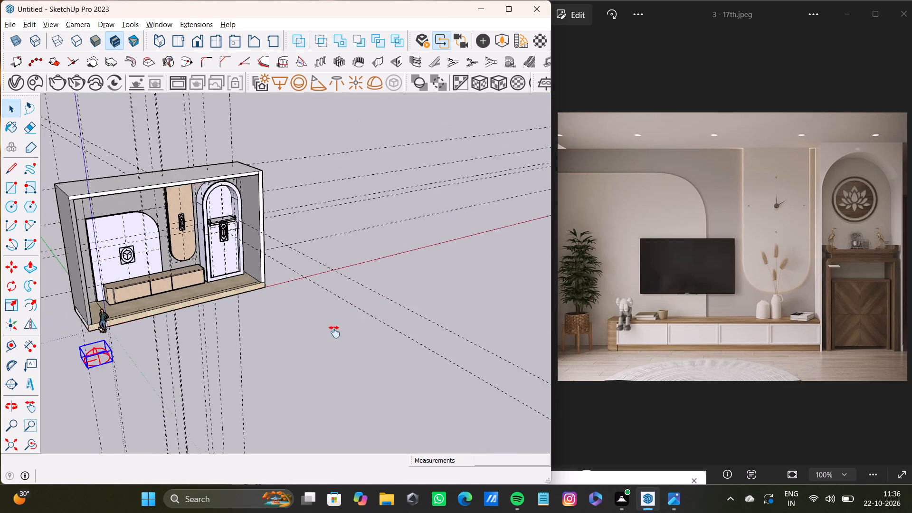
pyautogui.keyDown('shift'); pyautogui.moveTo(334, 332); pyautogui.dragTo(216, 328, button='middle'); pyautogui.keyUp('shift')
pyautogui.scroll(6, 217, 322)
pyautogui.keyDown('shift'); pyautogui.moveTo(217, 321); pyautogui.dragTo(273, 301, button='middle'); pyautogui.keyUp('shift')
pyautogui.scroll(2, 265, 302)
pyautogui.keyDown('shift'); pyautogui.moveTo(265, 302); pyautogui.dragTo(313, 312, button='middle'); pyautogui.keyUp('shift')
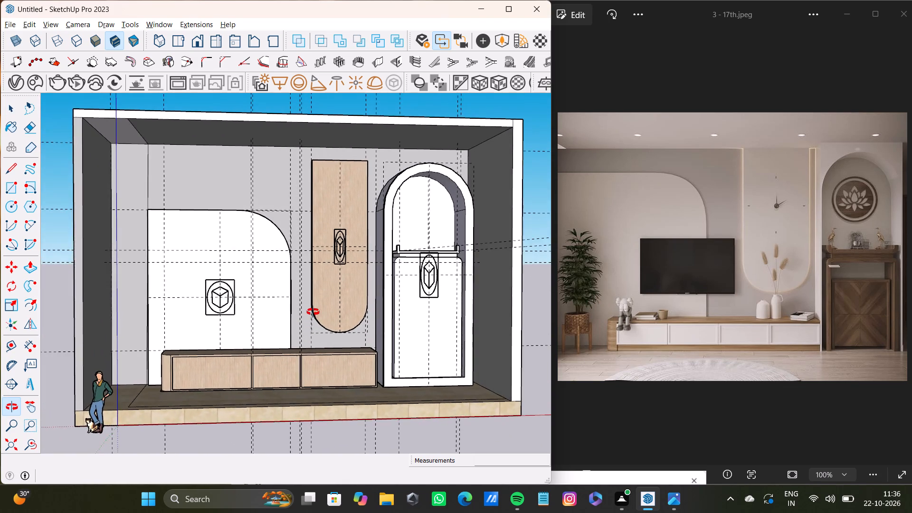
pyautogui.keyDown('shift'); pyautogui.moveTo(313, 312); pyautogui.dragTo(308, 301, button='middle'); pyautogui.keyUp('shift')
pyautogui.click(74, 82)
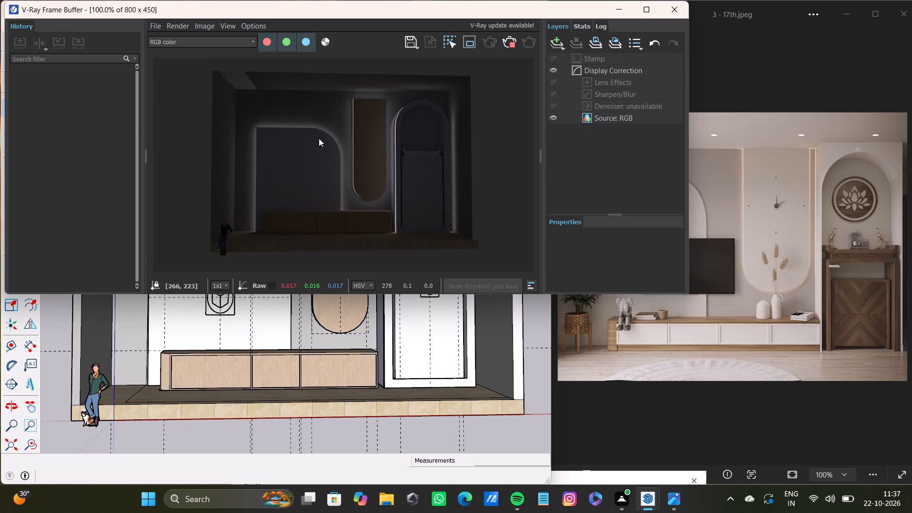
# Save the dome-light test render as a PNG named 22nd oct vray2 in the pdfs folder and close the frame buffer.
pyautogui.click(411, 43)
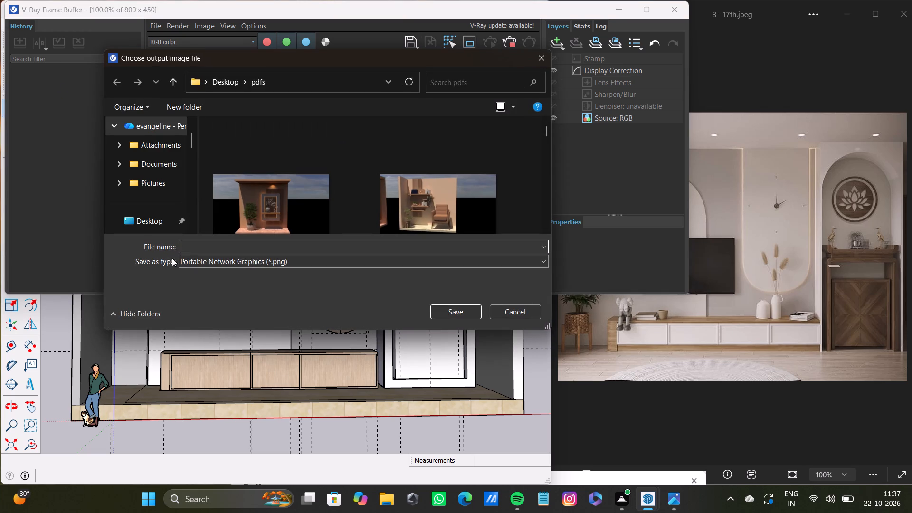
pyautogui.write('22')
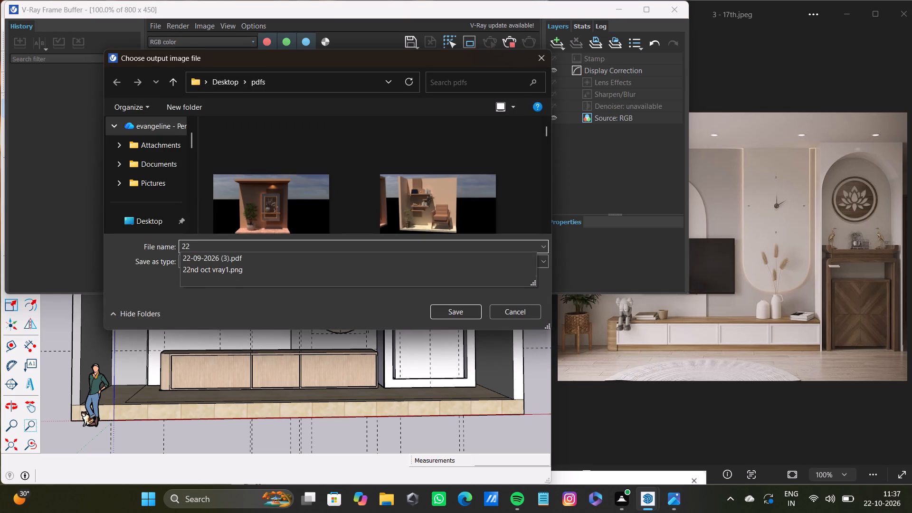
pyautogui.write('nd oct vray2')
pyautogui.press('Return')
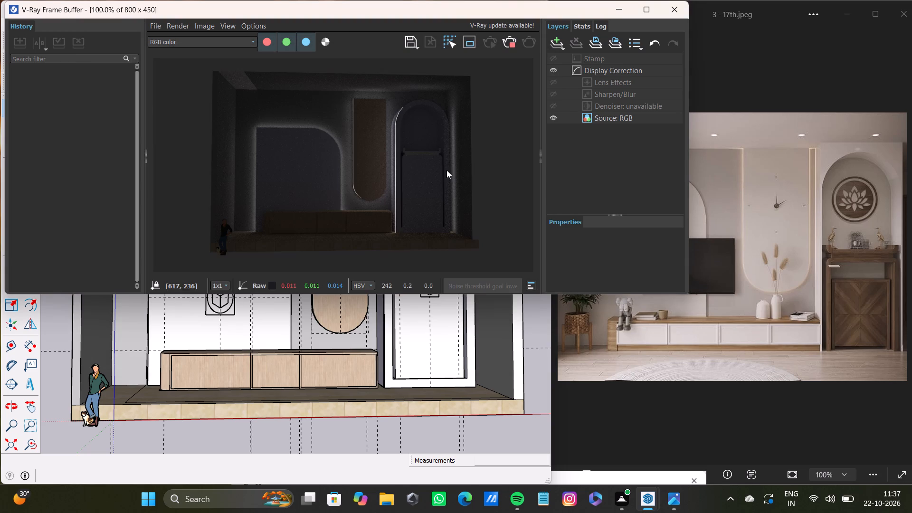
pyautogui.click(668, 11)
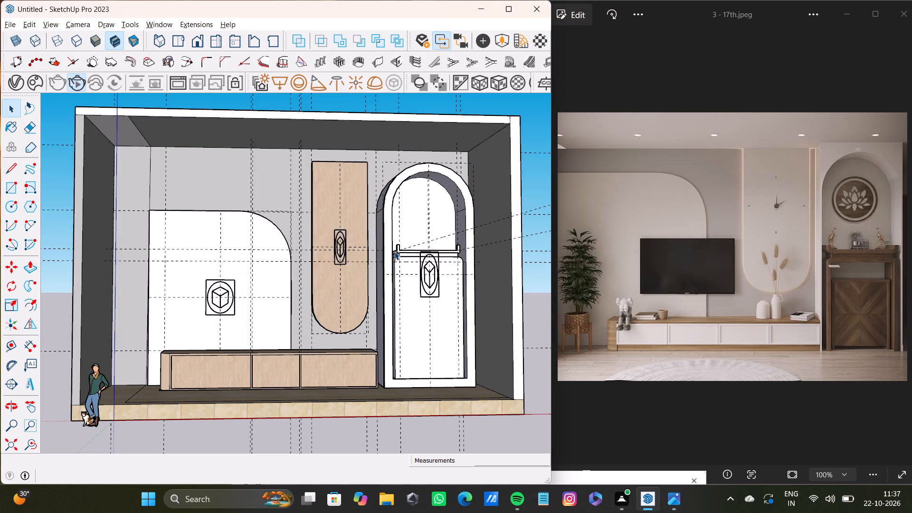
# Frame the TV wall more closely and stop the interactive V-Ray render.
pyautogui.scroll(-5, 389, 256)
pyautogui.keyDown('shift'); pyautogui.moveTo(390, 256); pyautogui.dragTo(380, 285, button='middle'); pyautogui.keyUp('shift')
pyautogui.scroll(4, 382, 283)
pyautogui.keyDown('shift'); pyautogui.moveTo(431, 314); pyautogui.dragTo(371, 305, button='middle'); pyautogui.keyUp('shift')
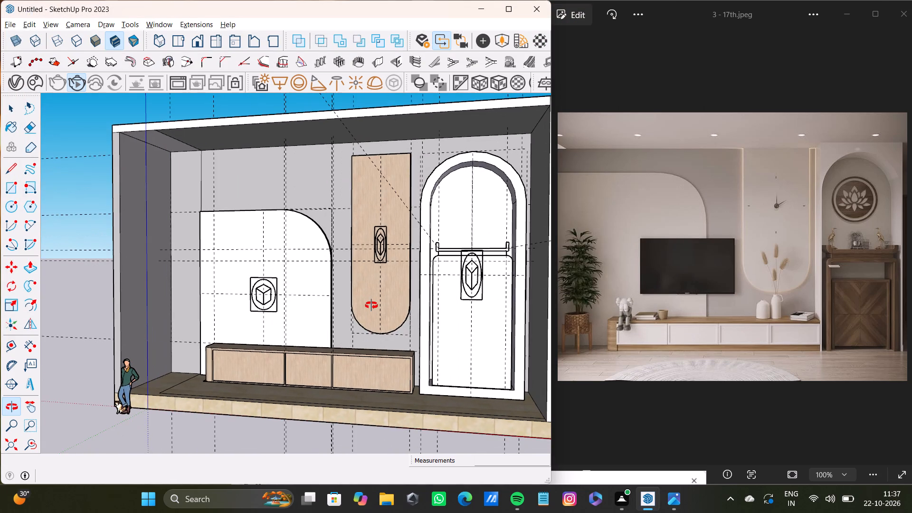
pyautogui.keyDown('shift'); pyautogui.moveTo(371, 305); pyautogui.dragTo(379, 305, button='middle'); pyautogui.keyUp('shift')
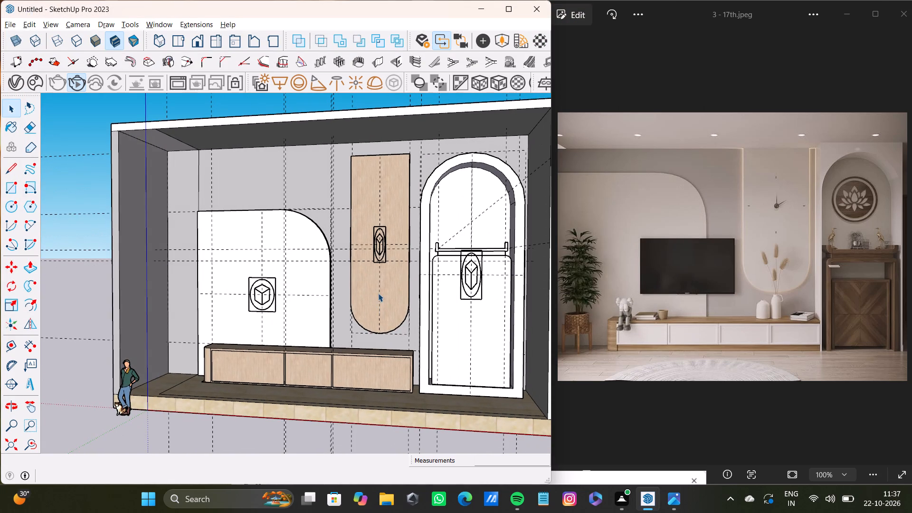
pyautogui.scroll(3, 377, 307)
pyautogui.middleClick(377, 307)
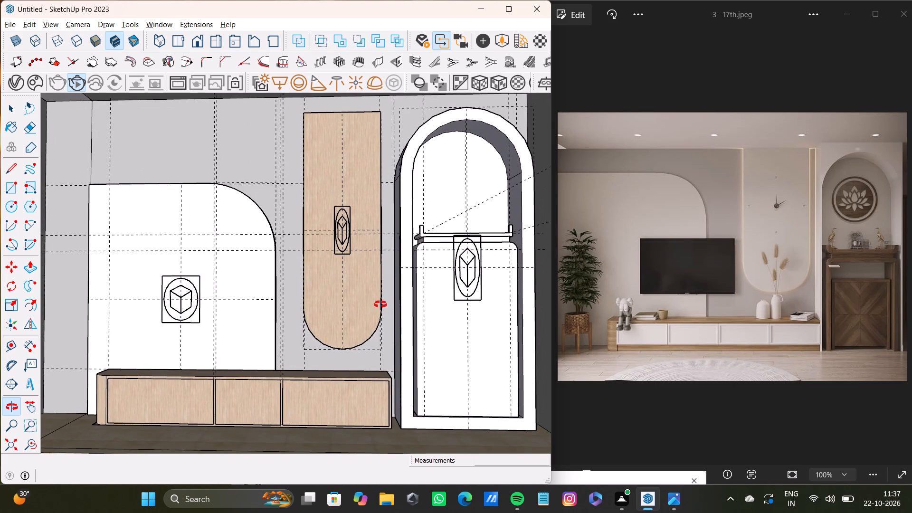
pyautogui.click(82, 90)
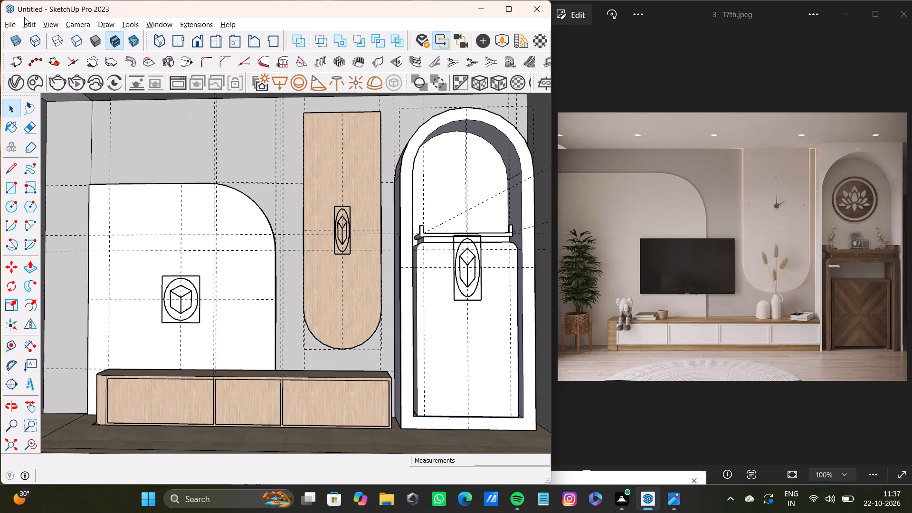
# Open the Chaos Cosmos library at the Vegetation category of 3D Models, with its window moved clear of the TV unit.
pyautogui.click(20, 87)
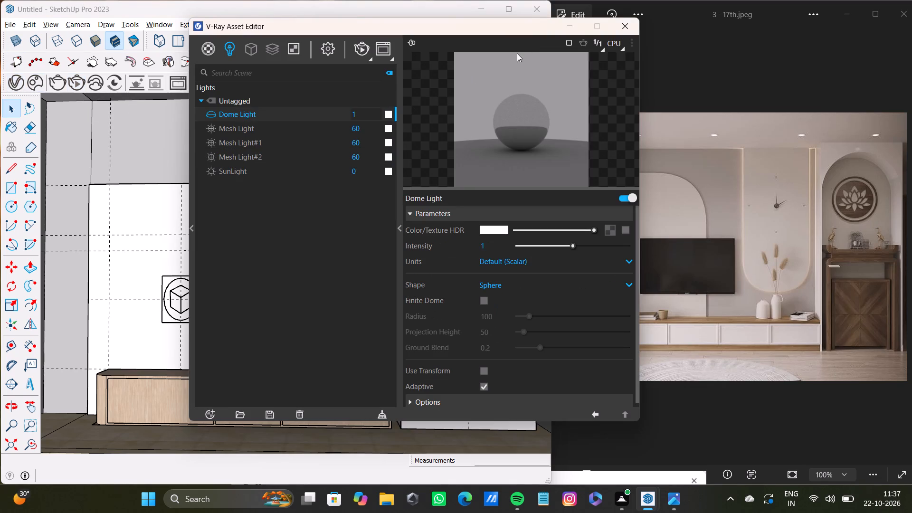
pyautogui.click(631, 28)
pyautogui.click(36, 83)
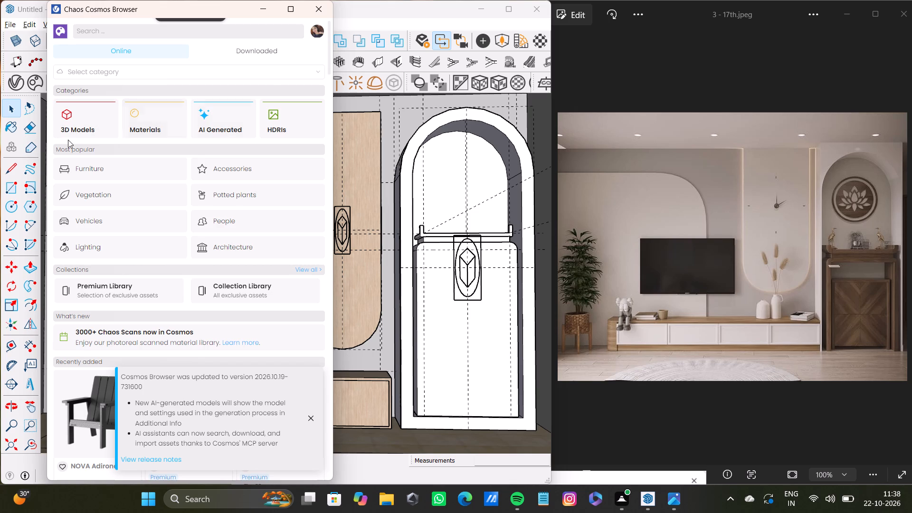
pyautogui.click(143, 119)
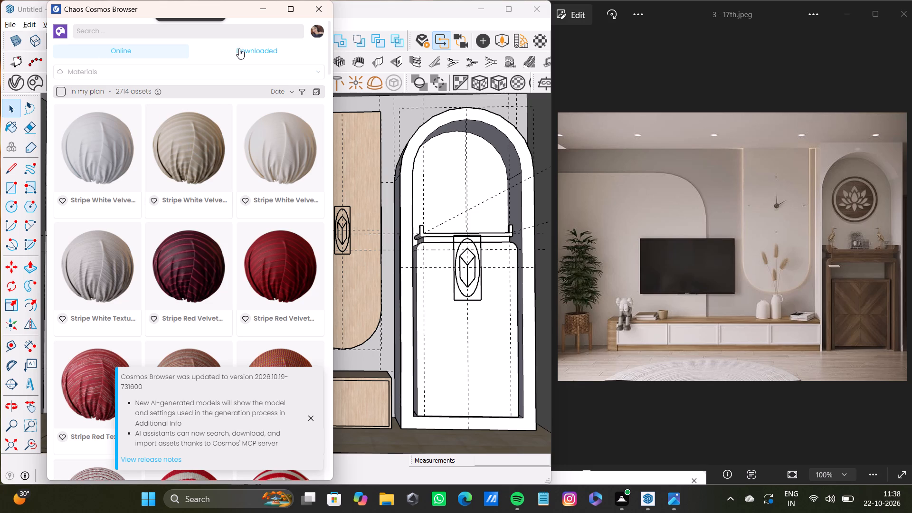
pyautogui.click(98, 71)
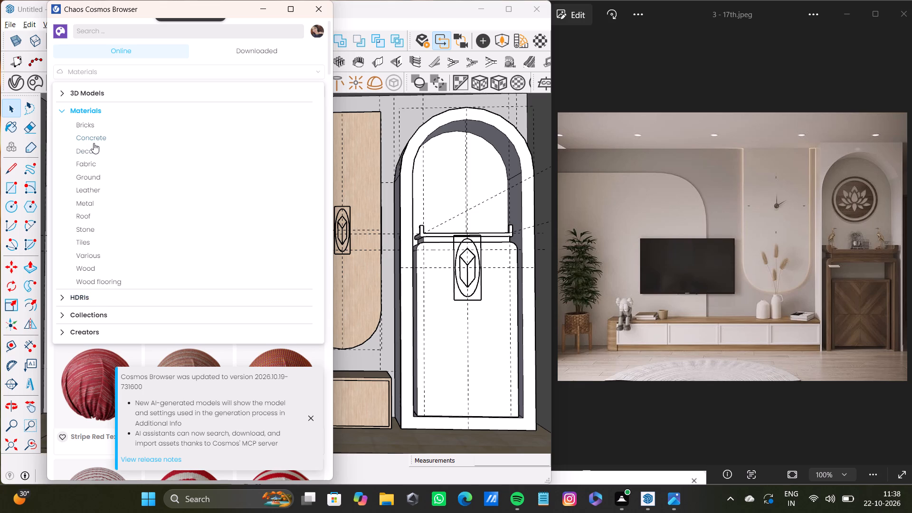
pyautogui.click(91, 92)
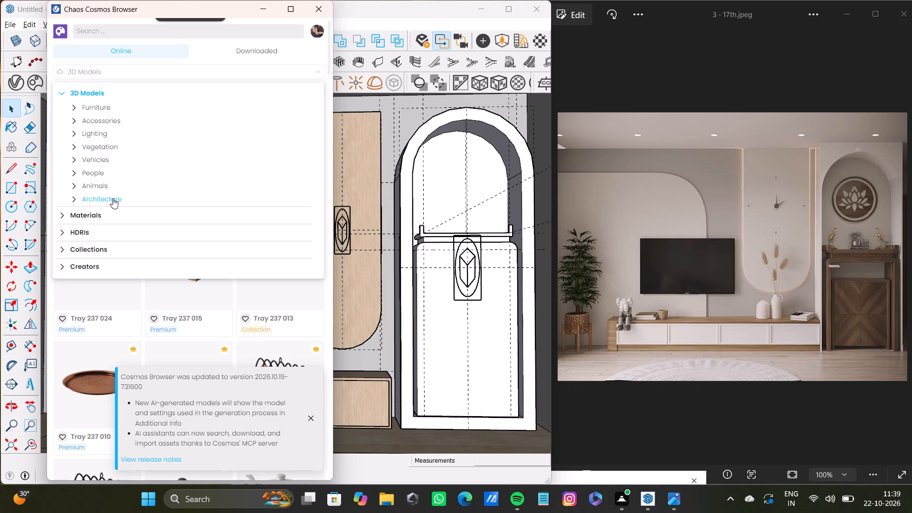
pyautogui.click(119, 122)
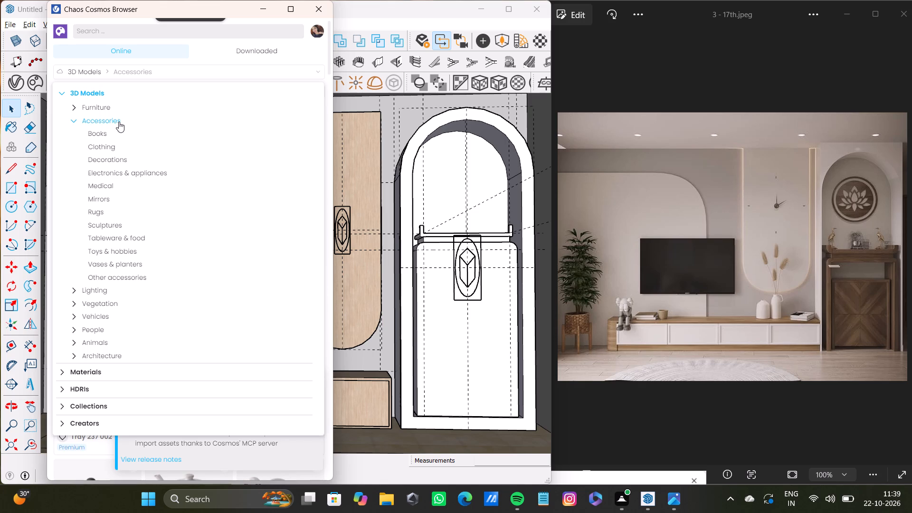
pyautogui.click(97, 302)
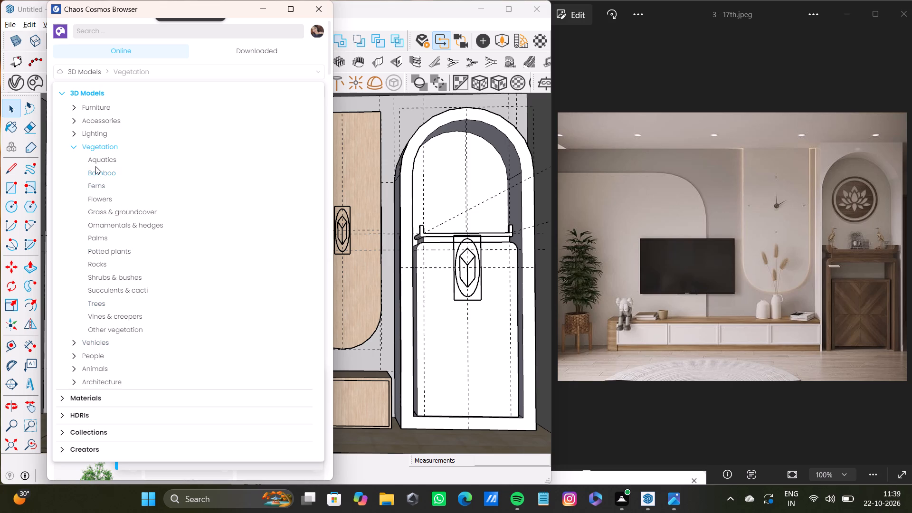
pyautogui.scroll(-2, 117, 312)
pyautogui.moveTo(200, 12); pyautogui.dragTo(598, 57)
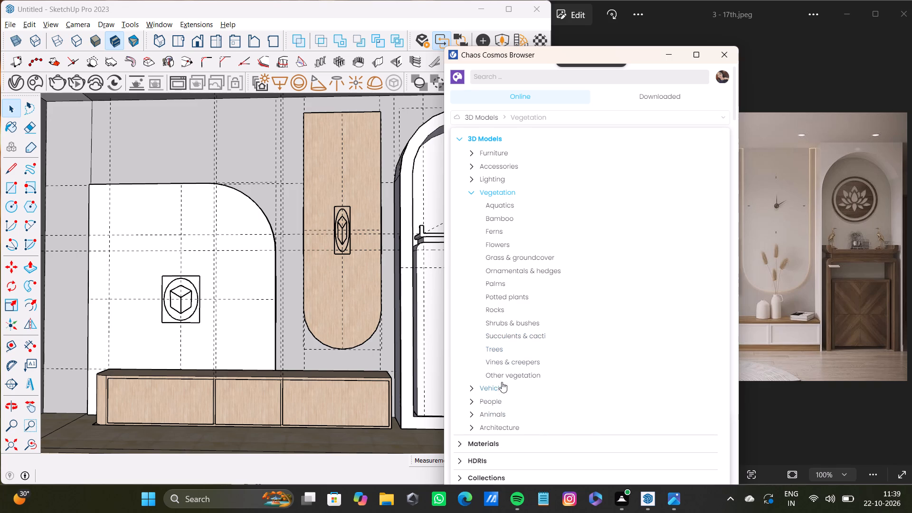
pyautogui.click(643, 95)
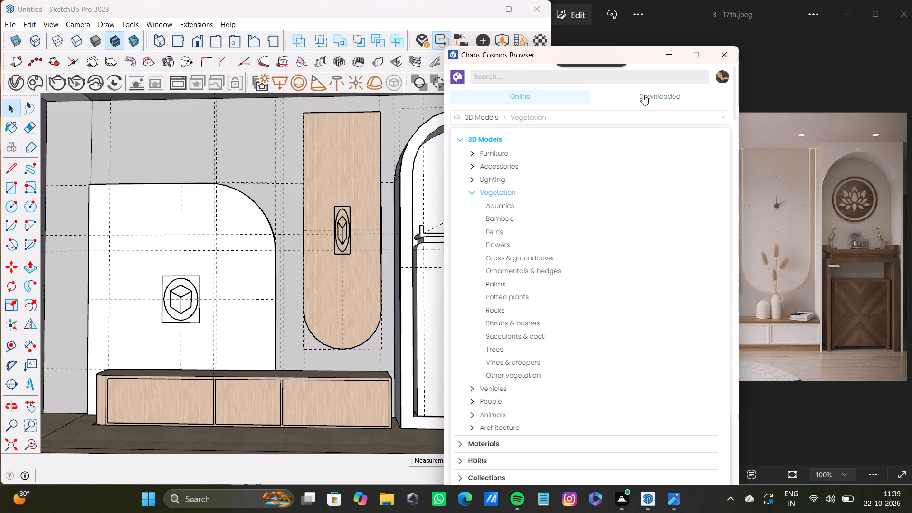
# Look through the online vegetation models for a plant suited to the TV wall scene.
pyautogui.scroll(-7, 529, 274)
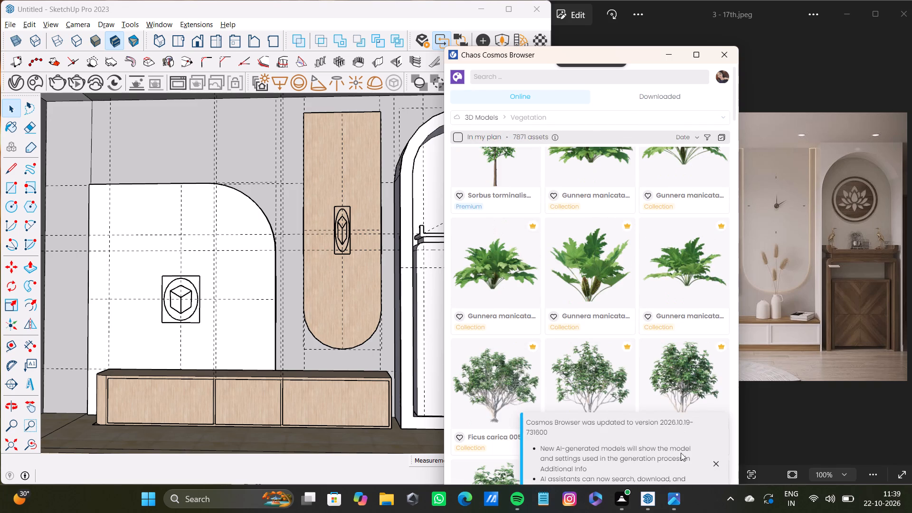
pyautogui.click(717, 465)
pyautogui.scroll(-10, 606, 333)
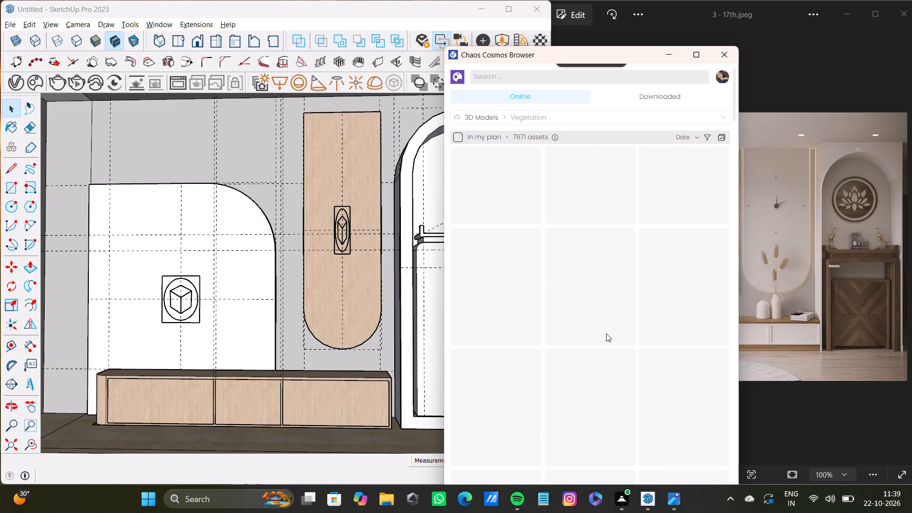
pyautogui.scroll(-10, 593, 309)
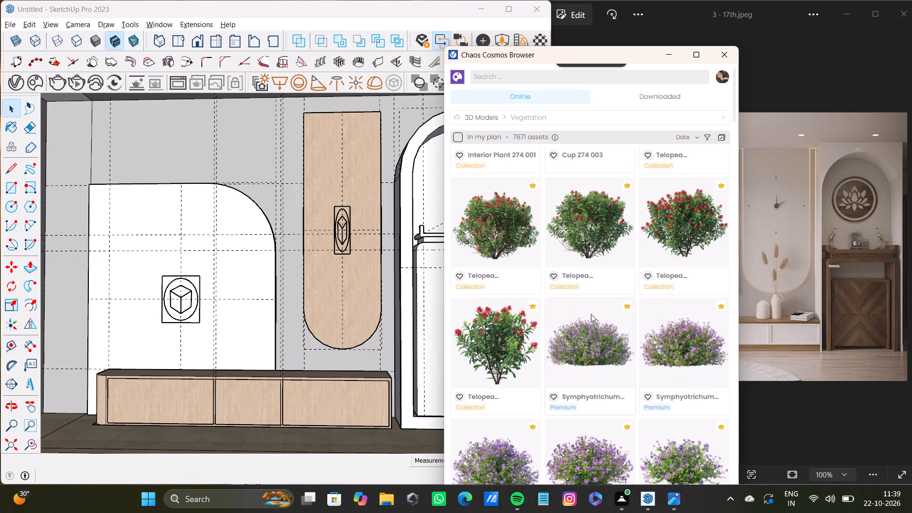
pyautogui.scroll(5, 591, 314)
pyautogui.scroll(-20, 590, 323)
pyautogui.scroll(-2, 589, 323)
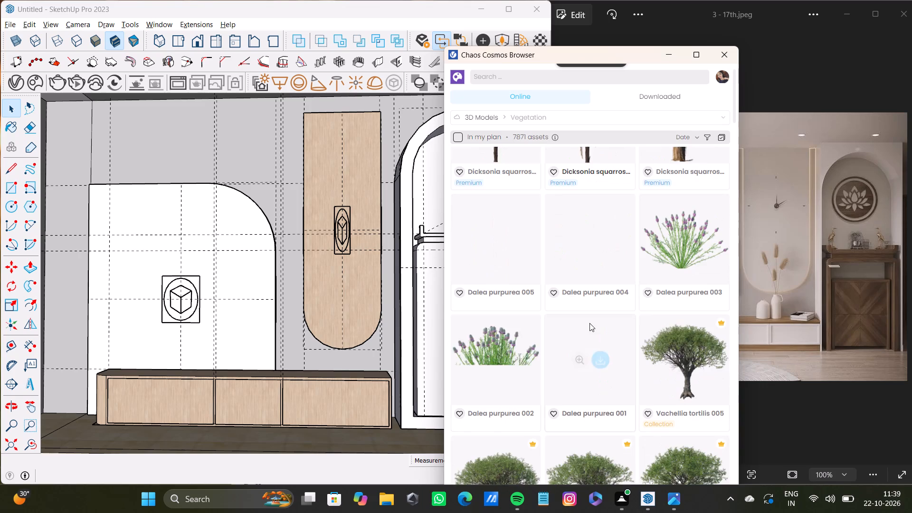
pyautogui.scroll(-14, 589, 323)
pyautogui.scroll(-7, 589, 323)
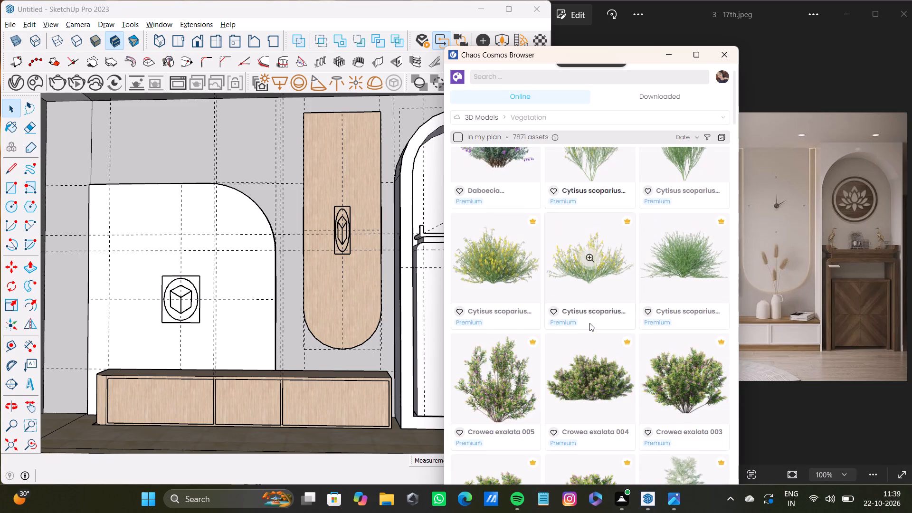
pyautogui.scroll(-18, 589, 323)
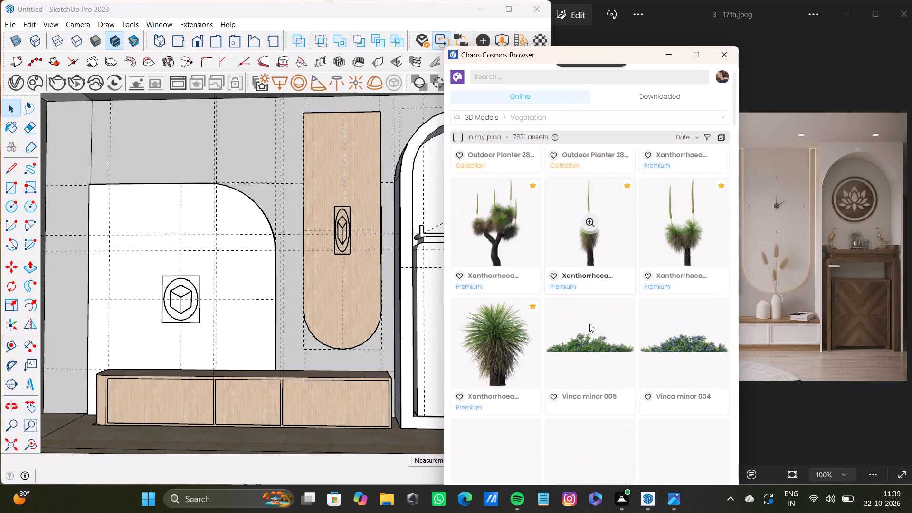
pyautogui.scroll(-20, 589, 324)
pyautogui.scroll(-5, 589, 324)
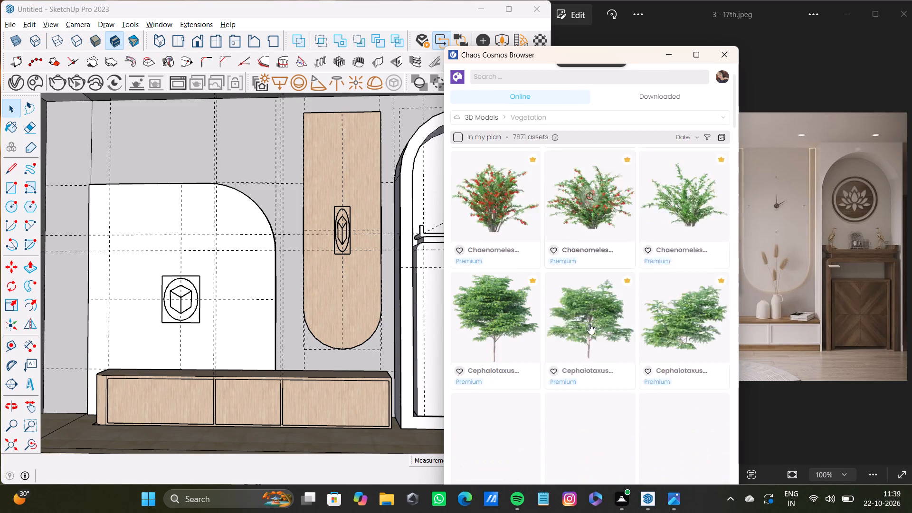
pyautogui.scroll(-20, 589, 324)
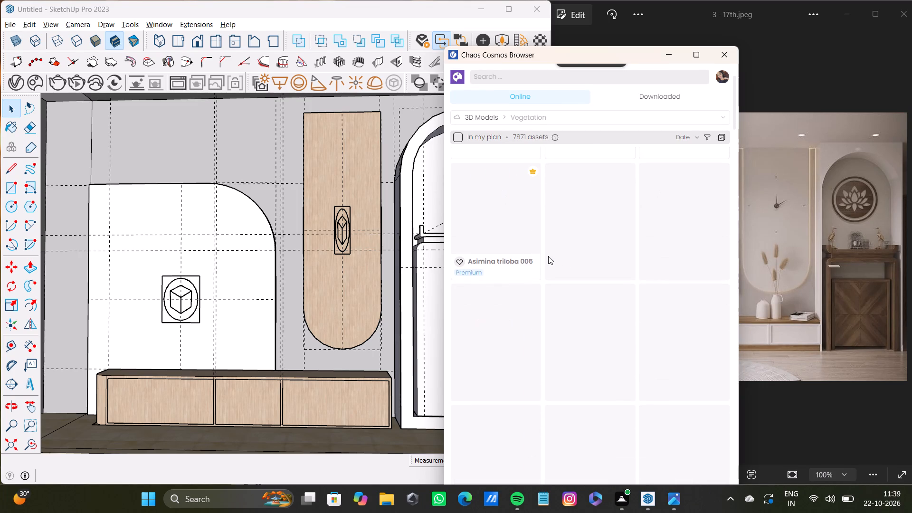
pyautogui.scroll(-1, 562, 312)
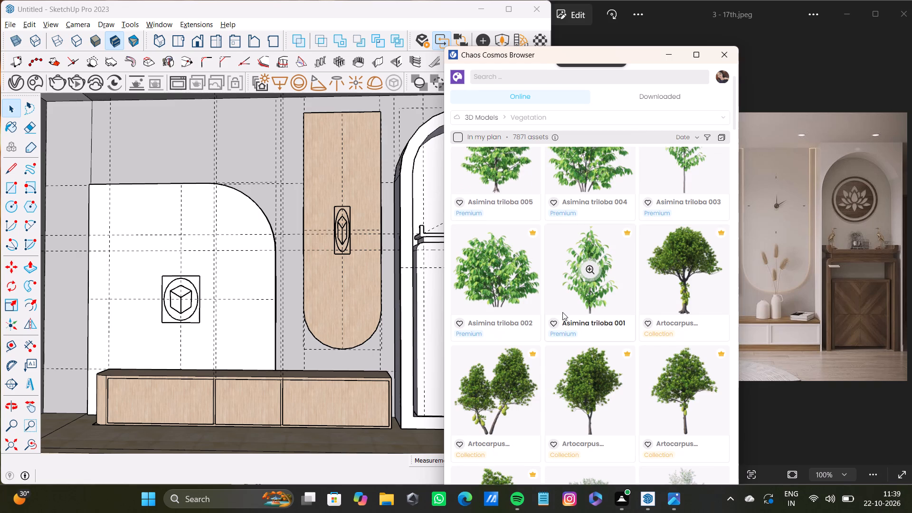
pyautogui.scroll(-14, 563, 312)
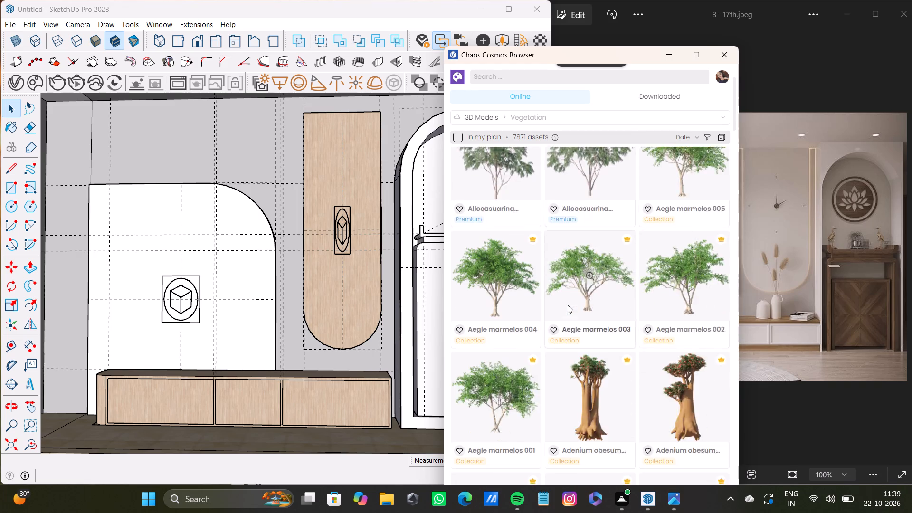
pyautogui.scroll(-11, 568, 305)
pyautogui.scroll(4, 567, 305)
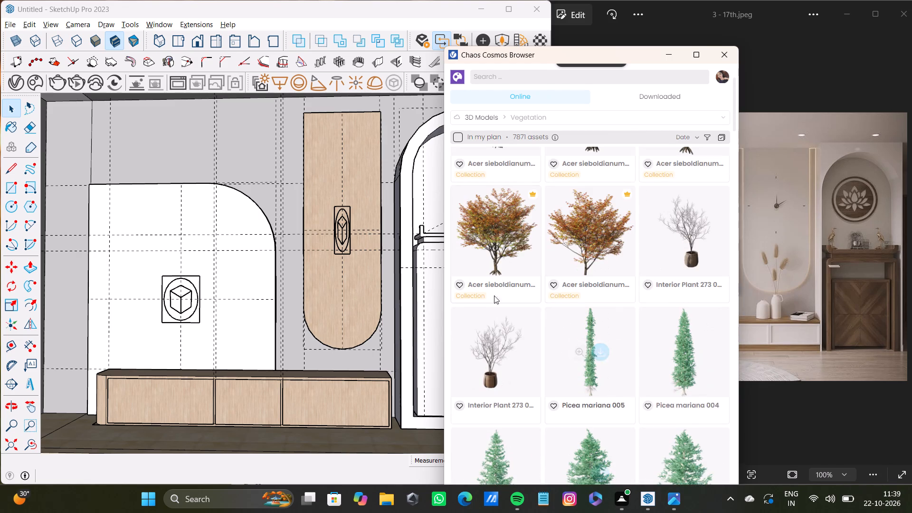
pyautogui.scroll(-20, 590, 334)
pyautogui.scroll(-1, 590, 334)
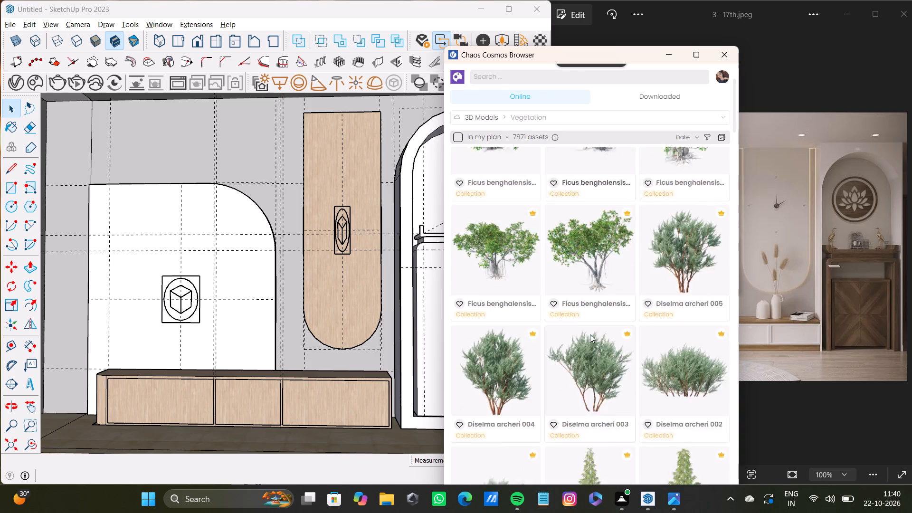
pyautogui.scroll(-12, 590, 334)
# Insert the downloaded Cosmos model Plant 260 020 on the floor between the TV unit and the side wall.
pyautogui.click(666, 88)
pyautogui.click(668, 97)
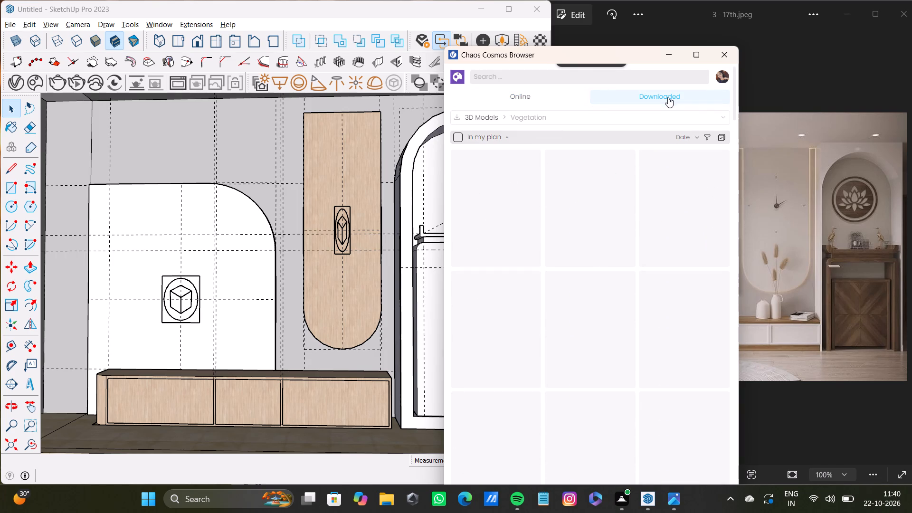
pyautogui.scroll(-4, 609, 312)
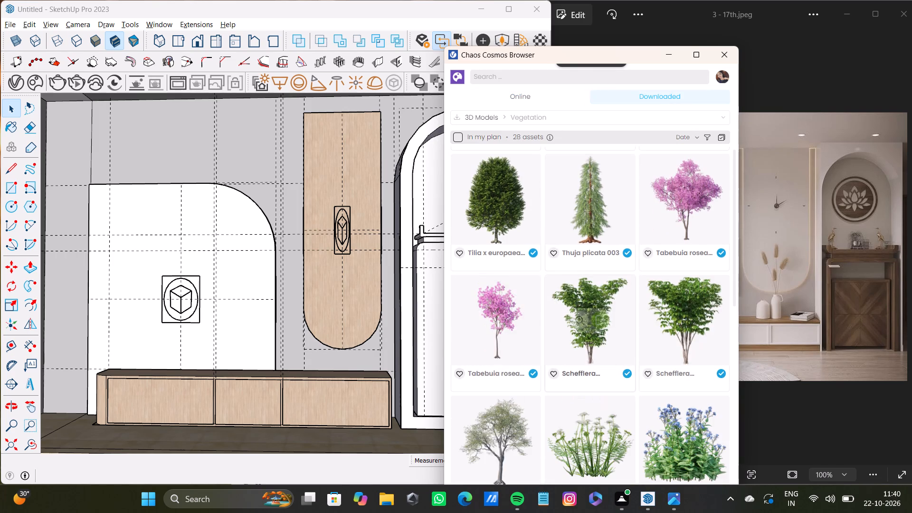
pyautogui.scroll(-9, 610, 310)
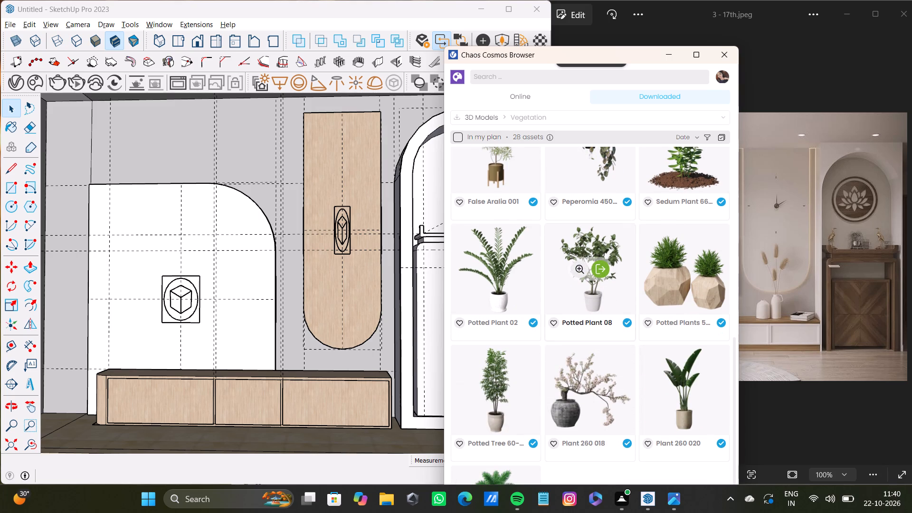
pyautogui.scroll(-2, 647, 288)
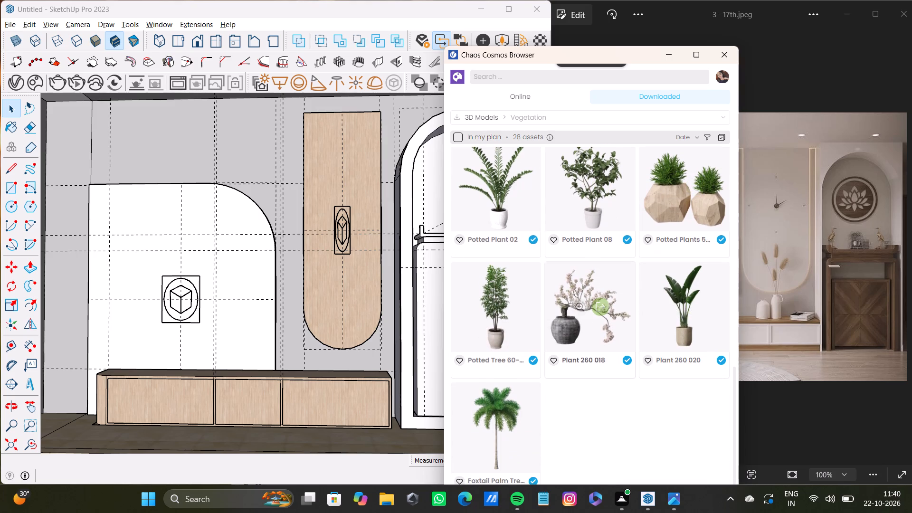
pyautogui.click(696, 310)
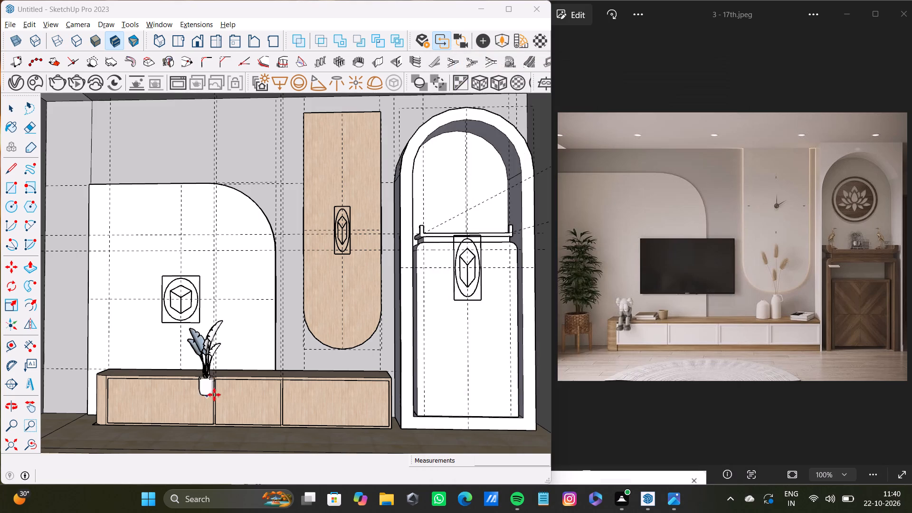
pyautogui.scroll(-3, 126, 397)
pyautogui.moveTo(131, 400); pyautogui.dragTo(265, 408, button='middle')
pyautogui.scroll(2, 218, 384)
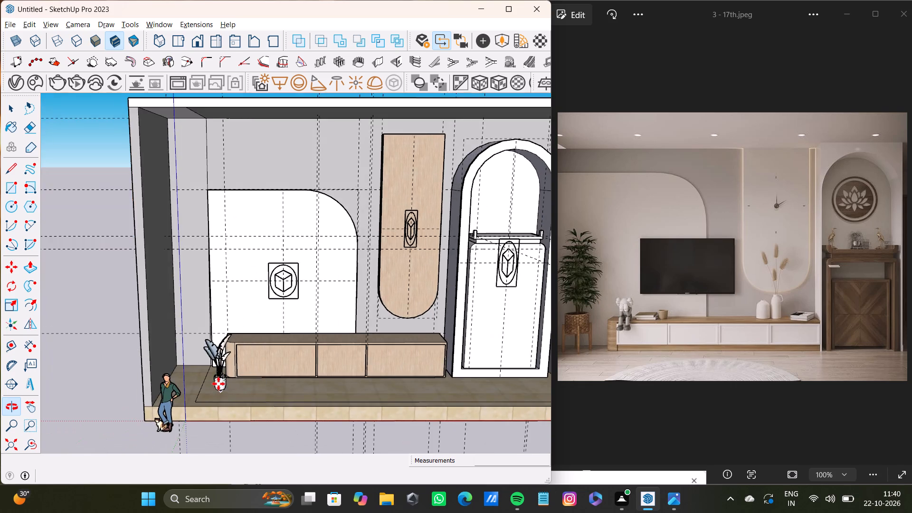
pyautogui.scroll(7, 218, 384)
pyautogui.click(196, 369)
pyautogui.press('space')
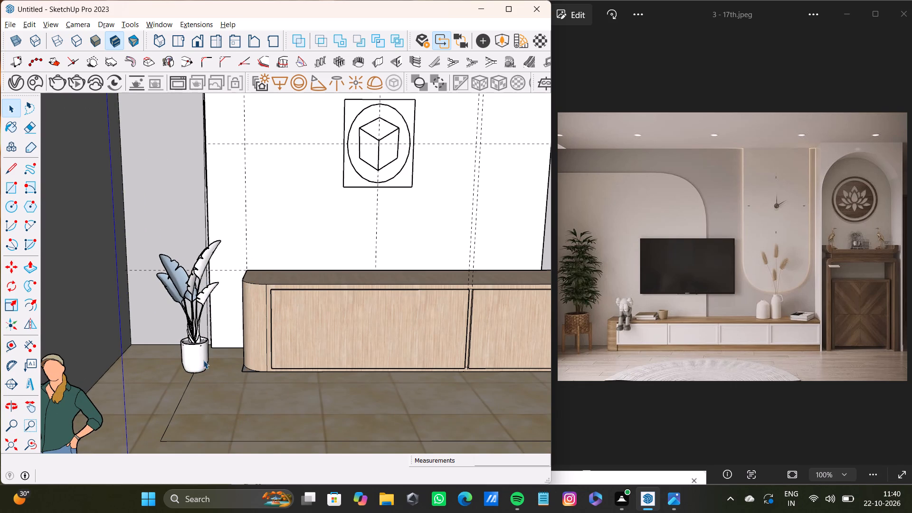
# Enlarge the potted plant beside the TV unit by about 1.15 in width and 1.12 in height, stretch its height by 1.50, and adjust its depth.
pyautogui.click(195, 360)
pyautogui.press('s')
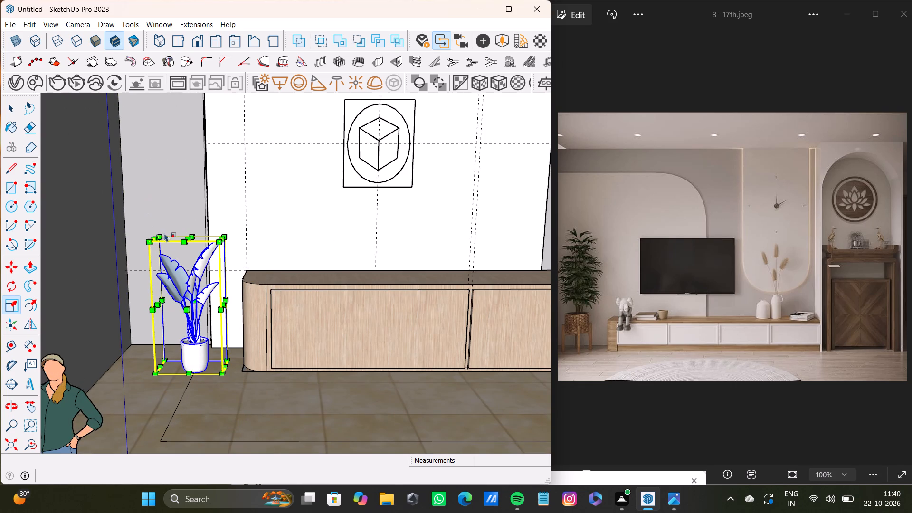
pyautogui.click(159, 236)
pyautogui.click(144, 223)
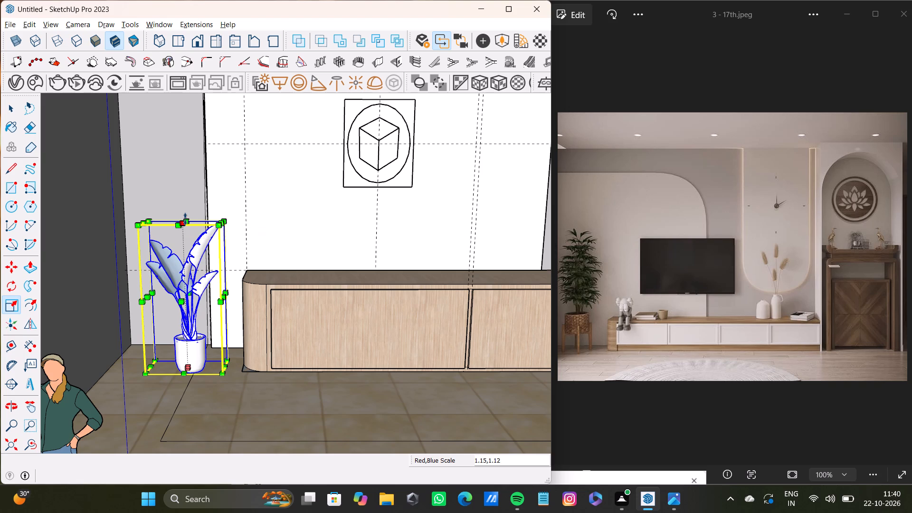
pyautogui.moveTo(185, 219); pyautogui.dragTo(186, 143)
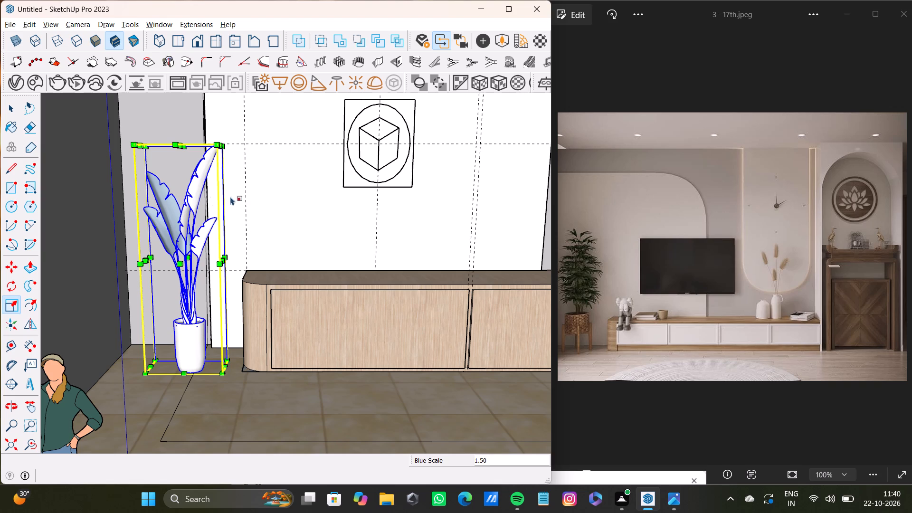
pyautogui.moveTo(295, 302); pyautogui.dragTo(193, 346, button='middle')
pyautogui.scroll(2, 217, 252)
pyautogui.moveTo(186, 246); pyautogui.dragTo(201, 236)
pyautogui.scroll(-5, 207, 260)
pyautogui.moveTo(254, 279); pyautogui.dragTo(355, 233, button='middle')
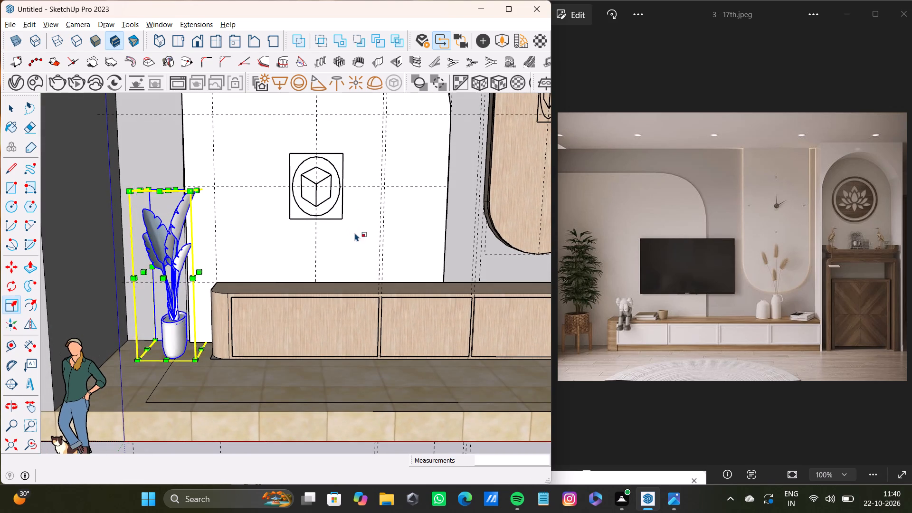
pyautogui.press('space')
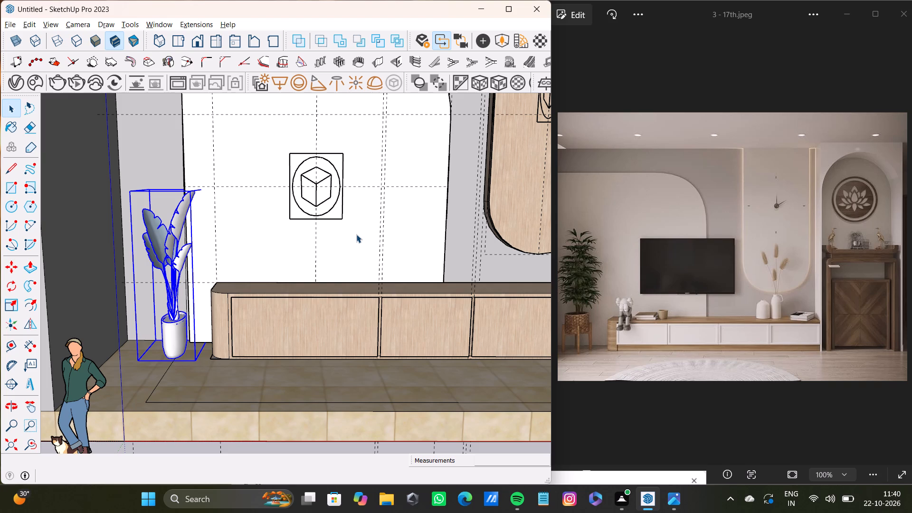
# Insert the downloaded Cosmos model Potted Tree 60-30 on the floor next to the tall plant, on its side-wall side.
pyautogui.scroll(-4, 237, 157)
pyautogui.moveTo(207, 217); pyautogui.dragTo(220, 305, button='middle')
pyautogui.moveTo(220, 305); pyautogui.dragTo(165, 312, button='middle')
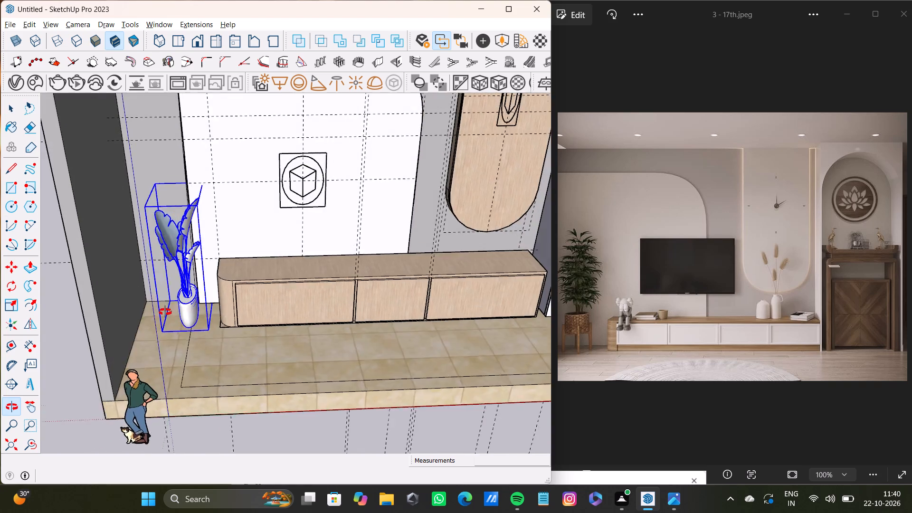
pyautogui.moveTo(165, 312); pyautogui.dragTo(103, 303, button='middle')
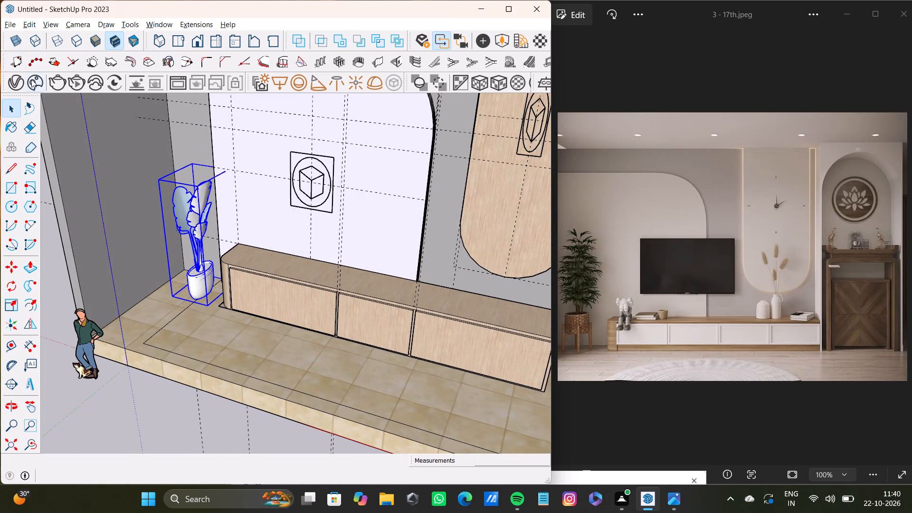
pyautogui.click(31, 79)
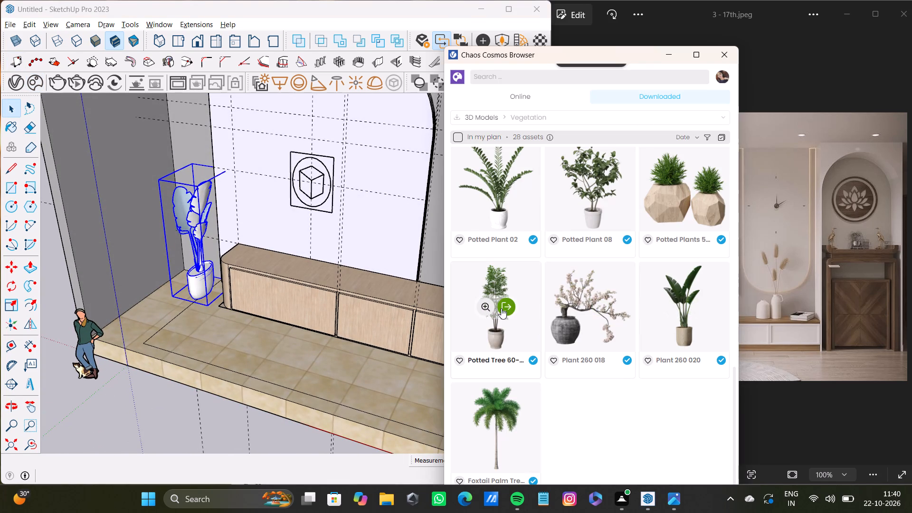
pyautogui.click(501, 308)
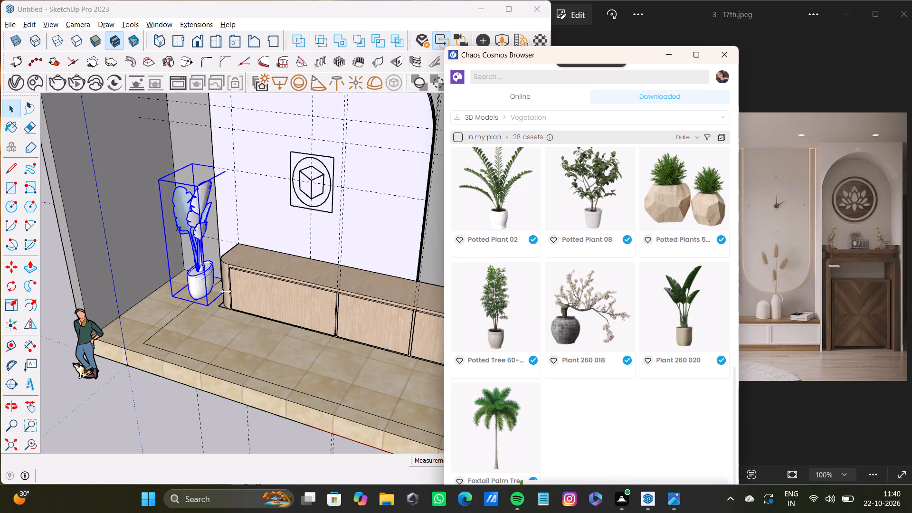
pyautogui.click(510, 307)
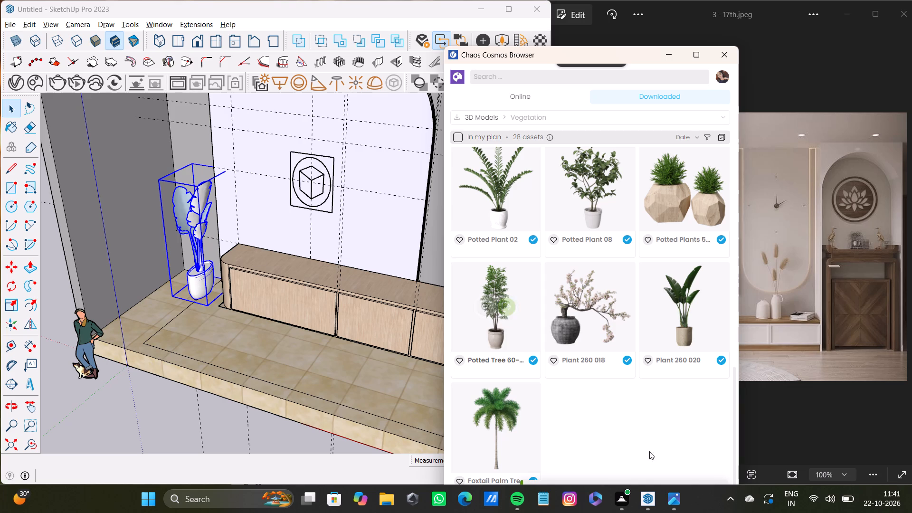
pyautogui.scroll(-9, 283, 305)
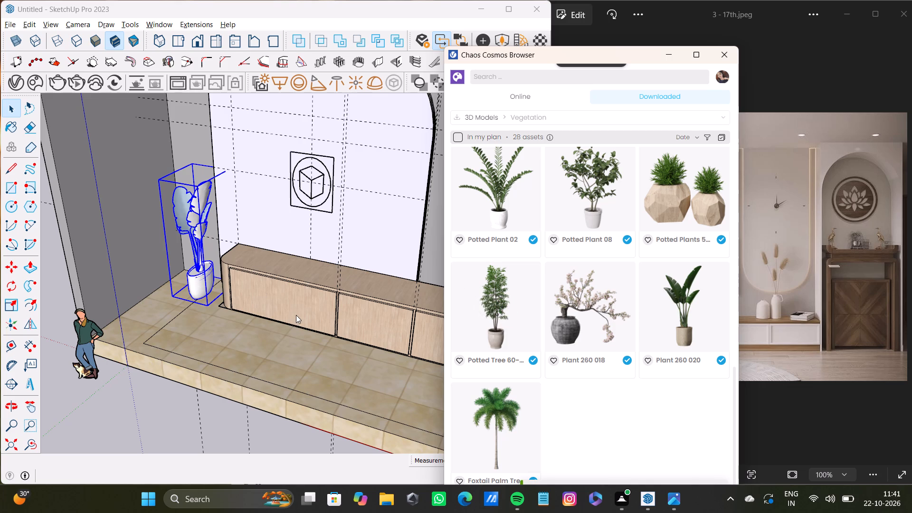
pyautogui.scroll(-7, 504, 319)
pyautogui.moveTo(507, 333); pyautogui.dragTo(515, 331, button='middle')
pyautogui.moveTo(515, 331); pyautogui.dragTo(527, 300, button='middle')
pyautogui.moveTo(596, 56); pyautogui.dragTo(622, 24)
pyautogui.moveTo(548, 54); pyautogui.dragTo(593, 59)
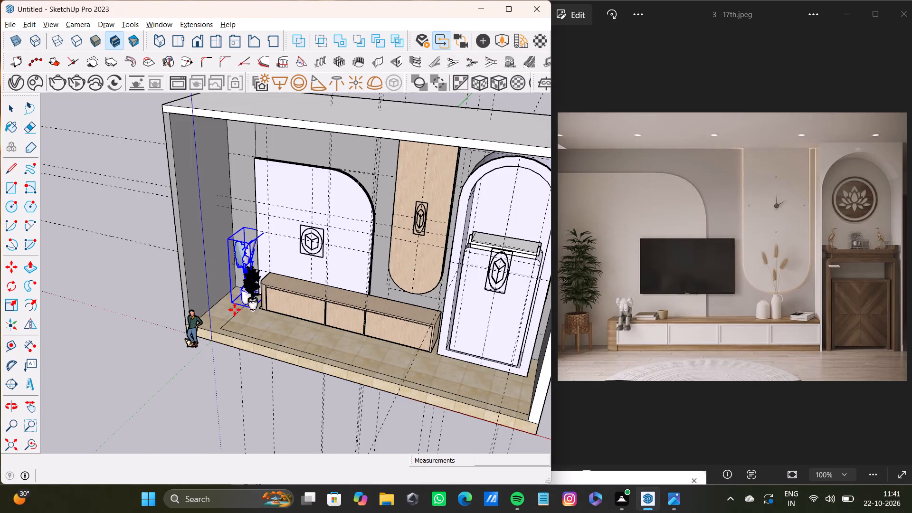
pyautogui.scroll(12, 235, 310)
pyautogui.moveTo(239, 306); pyautogui.dragTo(334, 313, button='middle')
pyautogui.scroll(6, 287, 318)
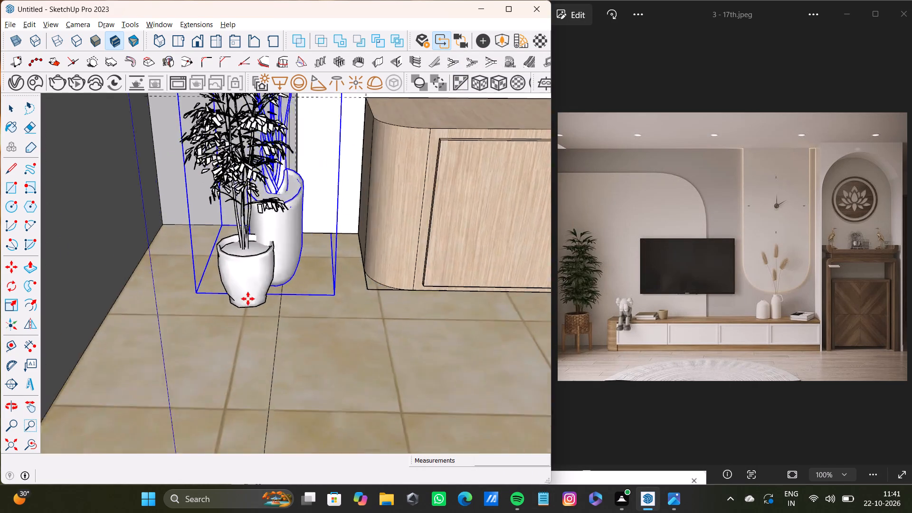
pyautogui.scroll(5, 248, 299)
pyautogui.click(201, 282)
pyautogui.press('space')
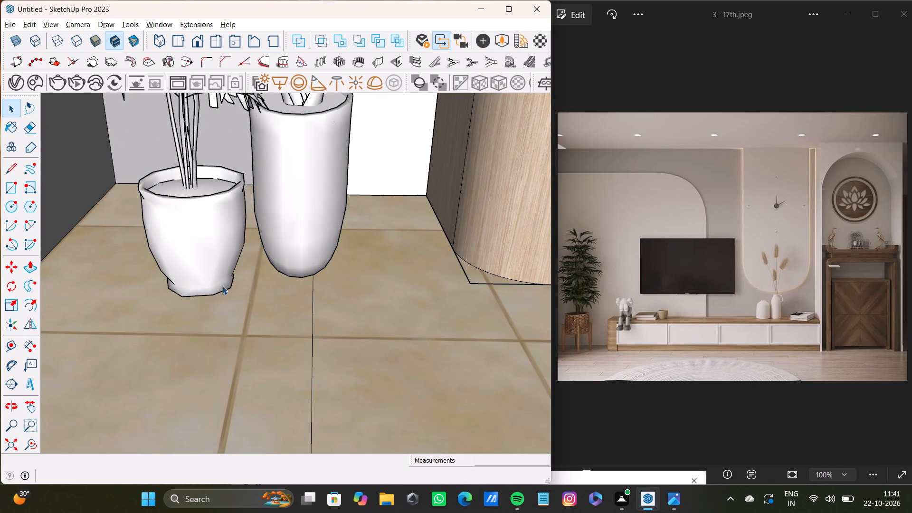
# Copy the small potted tree about 2' 8" across to the TV-unit side of the tall plant.
pyautogui.scroll(-3, 265, 292)
pyautogui.moveTo(253, 233); pyautogui.dragTo(208, 233, button='middle')
pyautogui.scroll(-8, 213, 231)
pyautogui.keyDown('shift'); pyautogui.moveTo(209, 252); pyautogui.dragTo(214, 279, button='middle'); pyautogui.keyUp('shift')
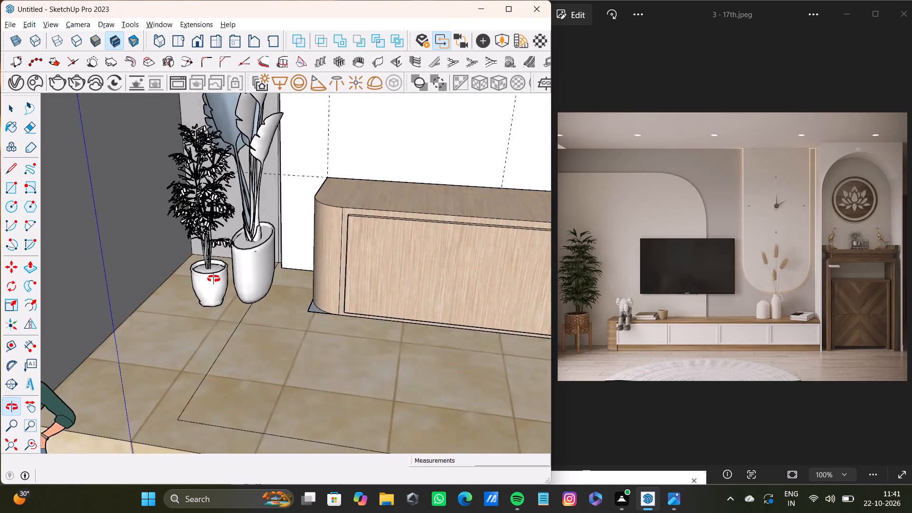
pyautogui.keyDown('shift'); pyautogui.moveTo(214, 279); pyautogui.dragTo(207, 268, button='middle'); pyautogui.keyUp('shift')
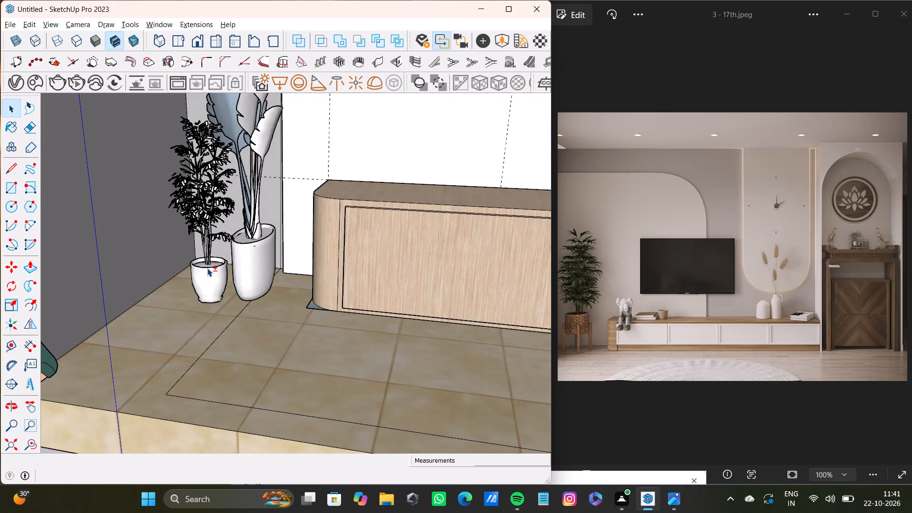
pyautogui.scroll(-5, 301, 171)
pyautogui.keyDown('shift'); pyautogui.moveTo(206, 241); pyautogui.dragTo(256, 277, button='middle'); pyautogui.keyUp('shift')
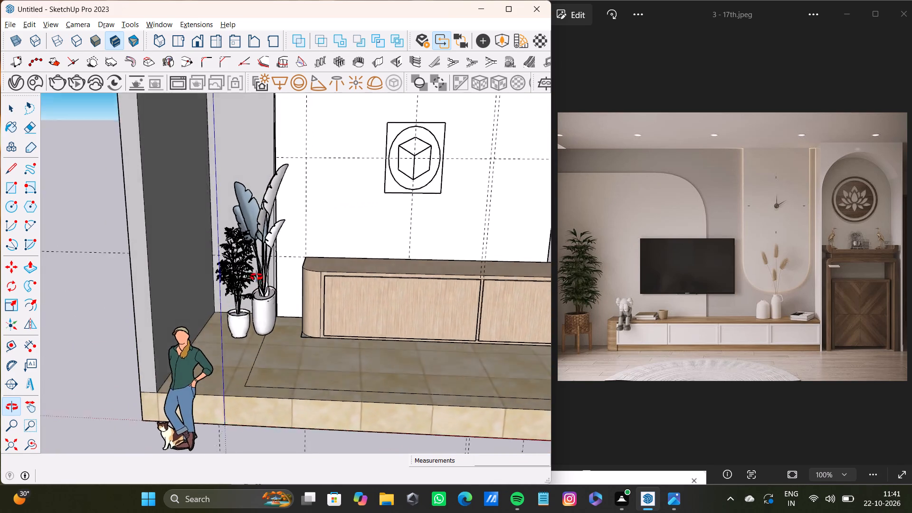
pyautogui.keyDown('shift'); pyautogui.moveTo(256, 277); pyautogui.dragTo(251, 275, button='middle'); pyautogui.keyUp('shift')
pyautogui.moveTo(249, 275); pyautogui.dragTo(232, 276, button='middle')
pyautogui.scroll(11, 232, 276)
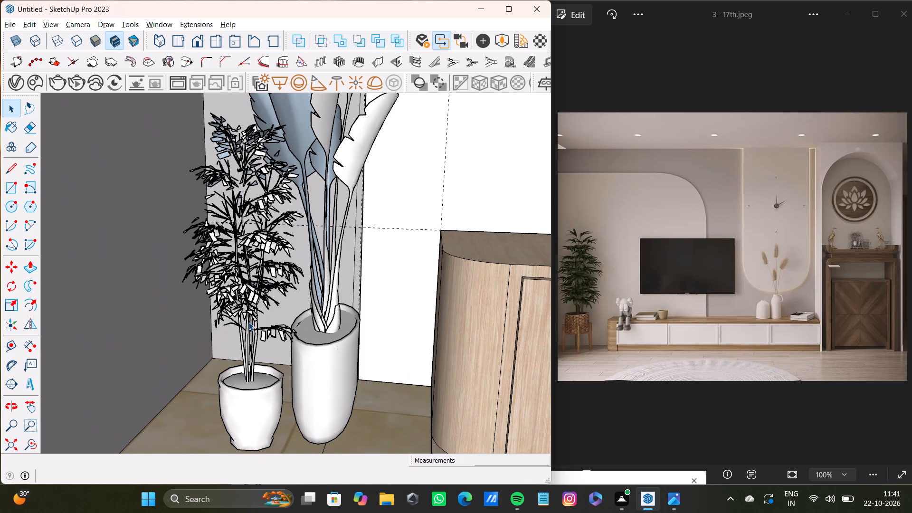
pyautogui.press('m')
pyautogui.scroll(-3, 248, 418)
pyautogui.keyDown('shift'); pyautogui.moveTo(248, 418); pyautogui.dragTo(250, 321, button='middle'); pyautogui.keyUp('shift')
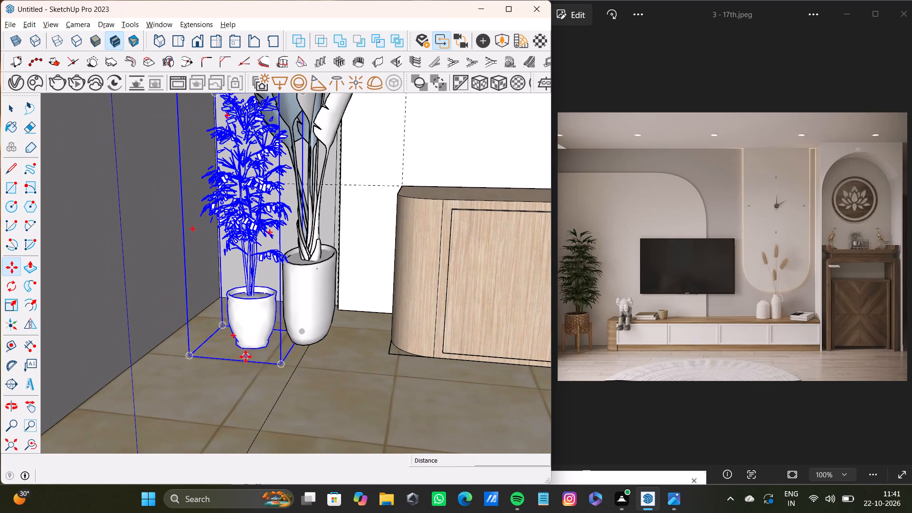
pyautogui.click(250, 350)
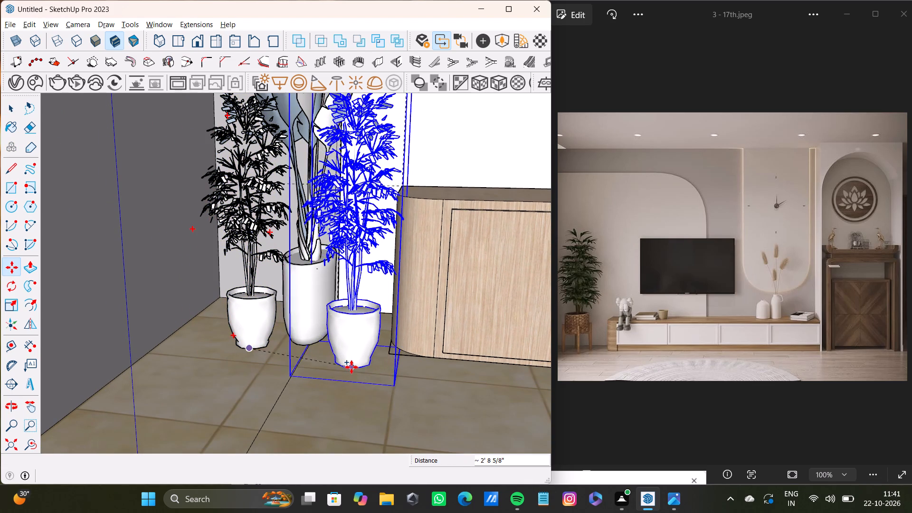
pyautogui.click(347, 364)
pyautogui.press('space')
# Show the downloaded 3D models of the Accessories category in the Chaos Cosmos browser.
pyautogui.scroll(-4, 293, 337)
pyautogui.middleClick(287, 340)
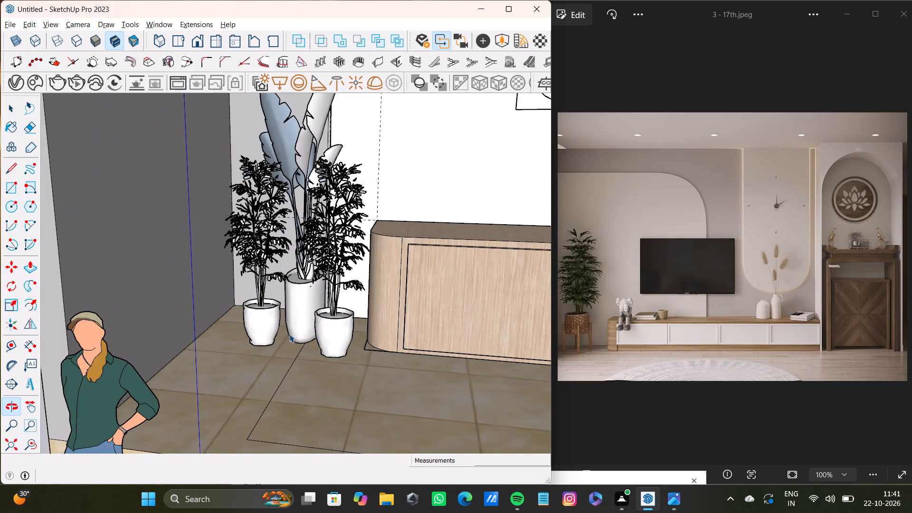
pyautogui.scroll(-7, 334, 297)
pyautogui.scroll(4, 306, 275)
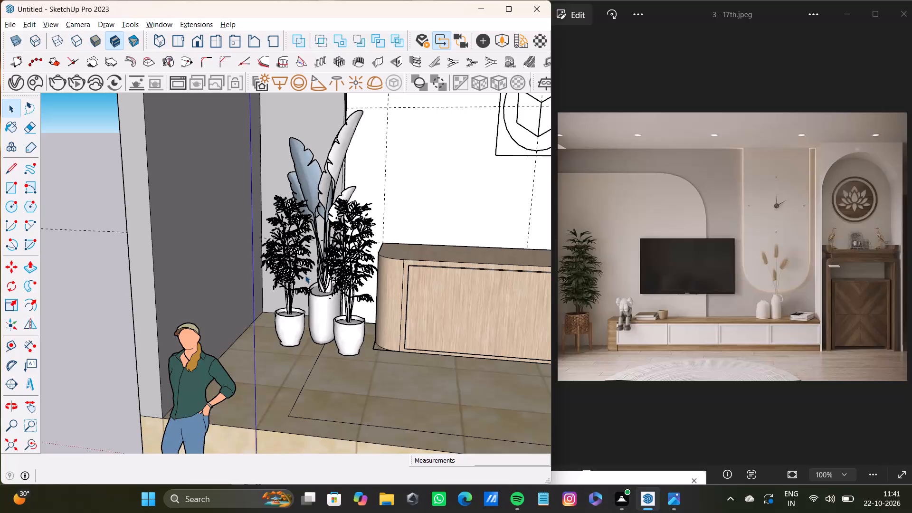
pyautogui.scroll(-10, 309, 277)
pyautogui.press('space')
pyautogui.moveTo(311, 282); pyautogui.dragTo(271, 280, button='middle')
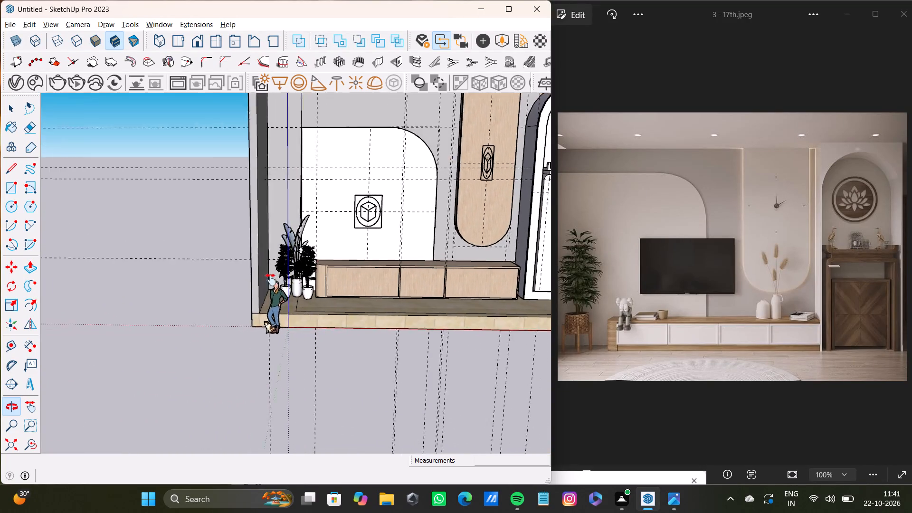
pyautogui.moveTo(271, 280); pyautogui.dragTo(242, 281, button='middle')
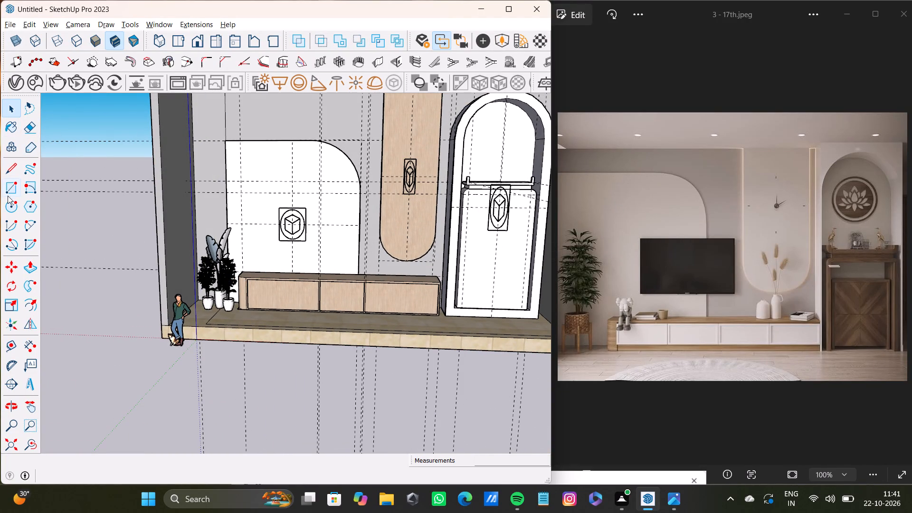
pyautogui.click(43, 78)
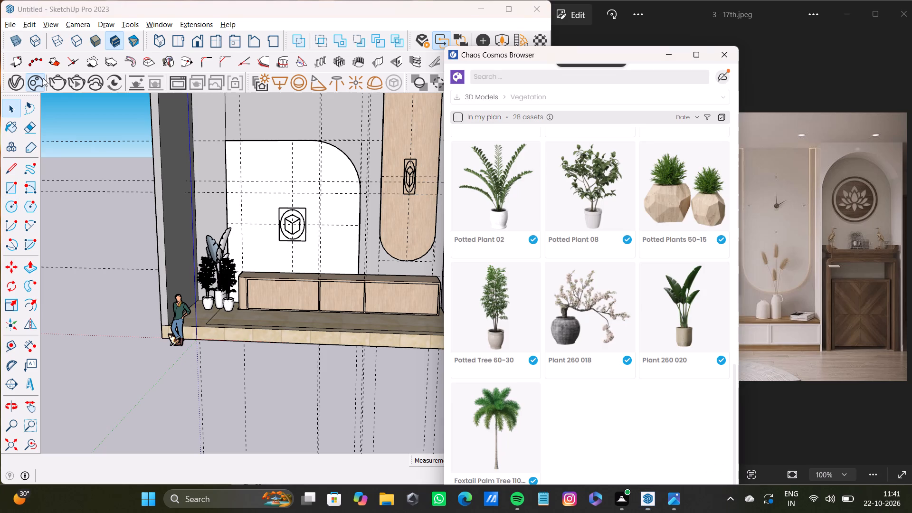
pyautogui.scroll(3, 584, 202)
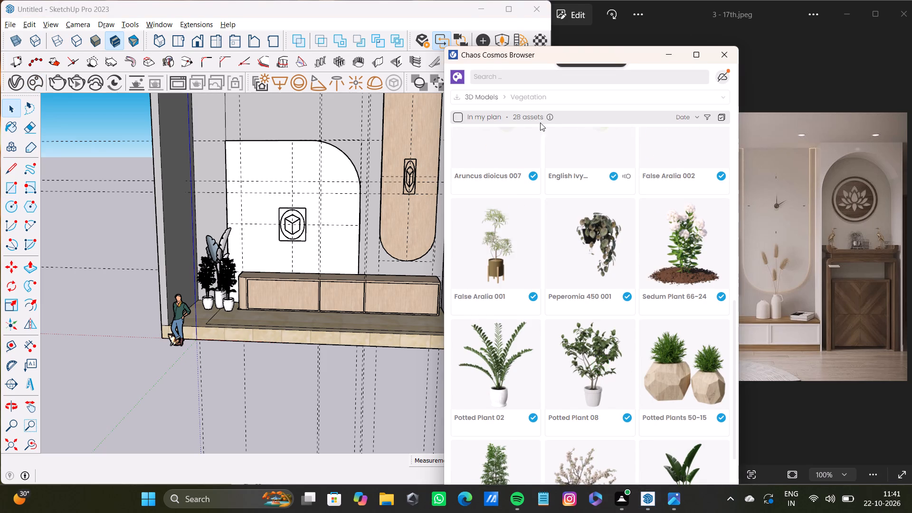
pyautogui.click(546, 96)
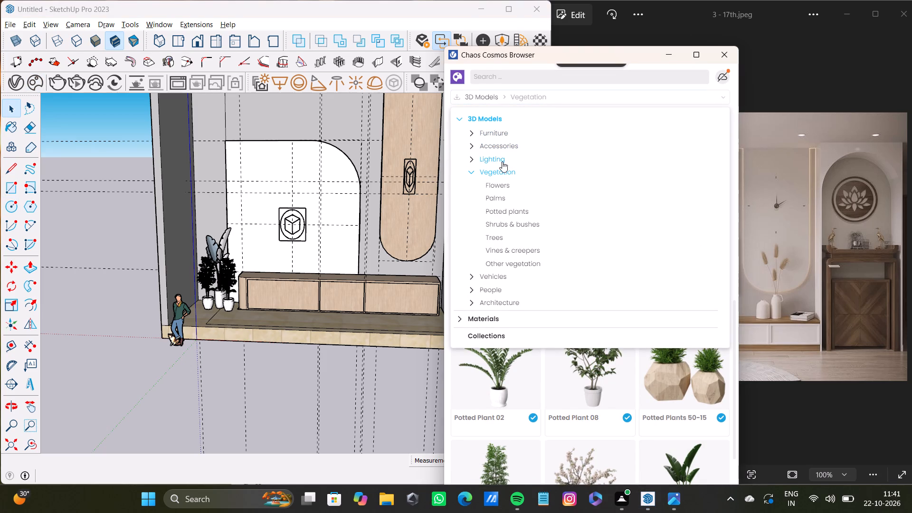
pyautogui.click(502, 146)
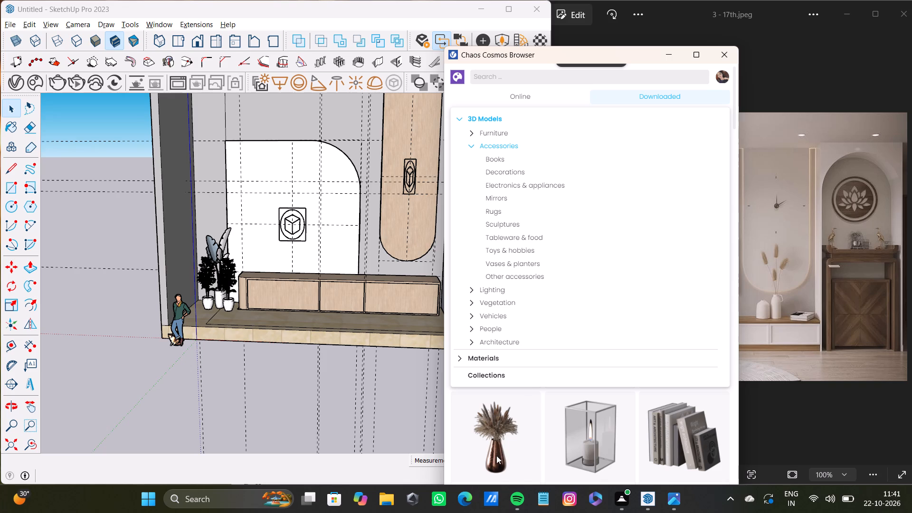
pyautogui.click(532, 437)
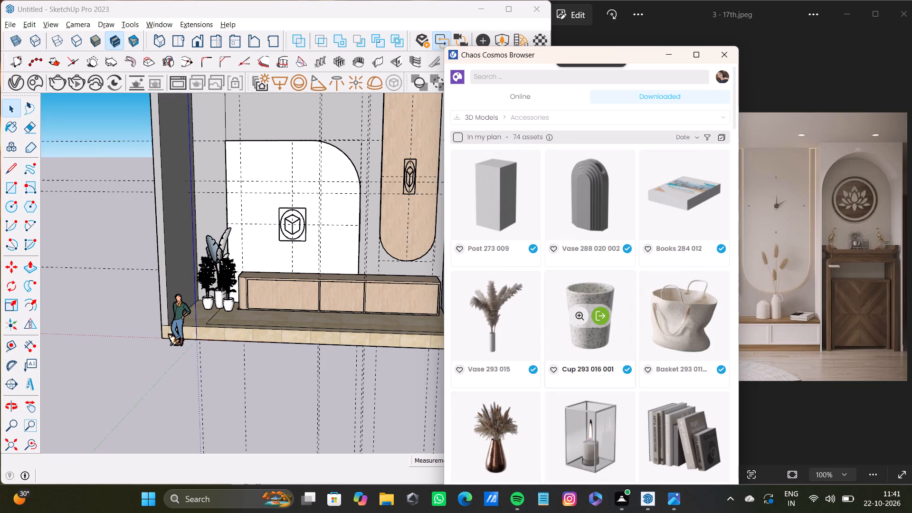
# Find the downloaded Cosmos model Books 155 025 and insert one copy on top of the TV unit.
pyautogui.scroll(-1, 571, 325)
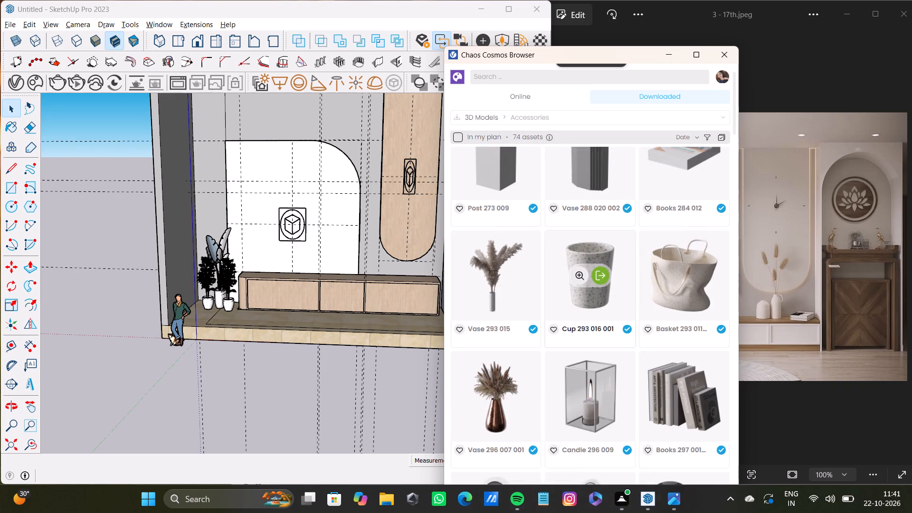
pyautogui.scroll(-6, 571, 325)
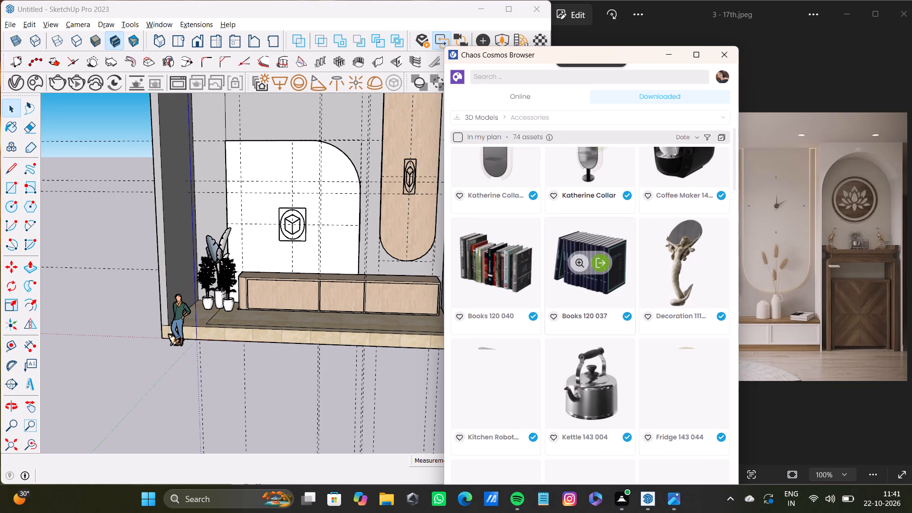
pyautogui.scroll(-6, 571, 325)
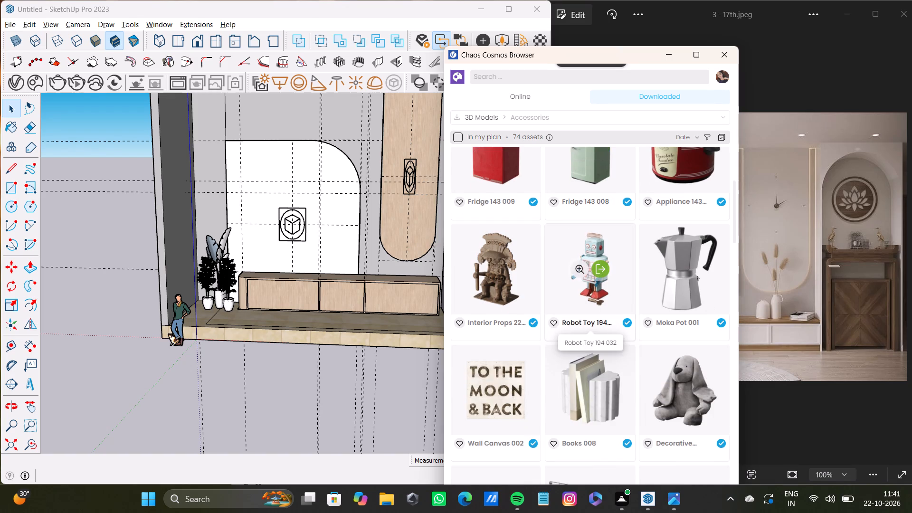
pyautogui.scroll(-4, 571, 325)
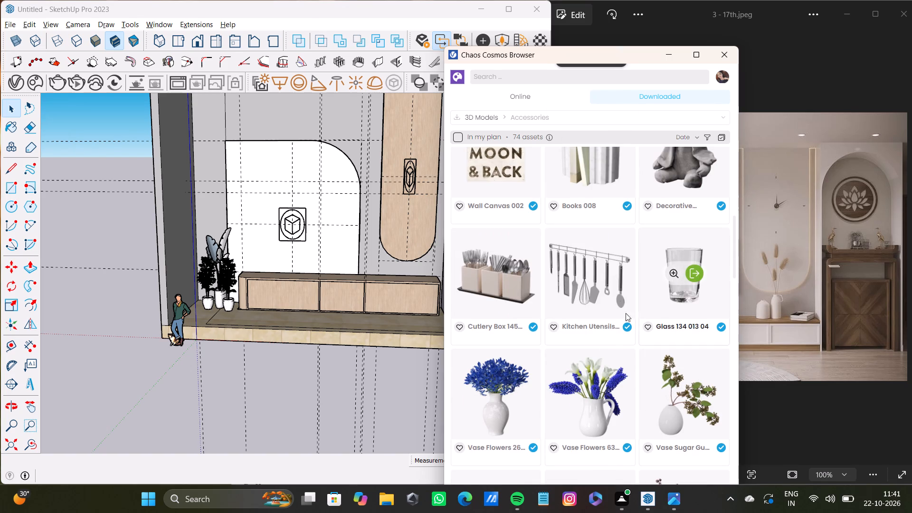
pyautogui.scroll(-7, 599, 318)
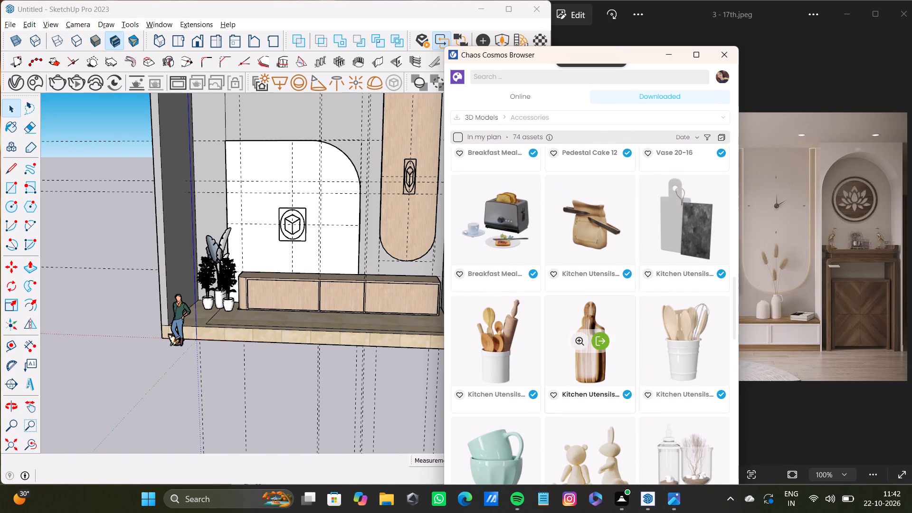
pyautogui.scroll(-10, 600, 318)
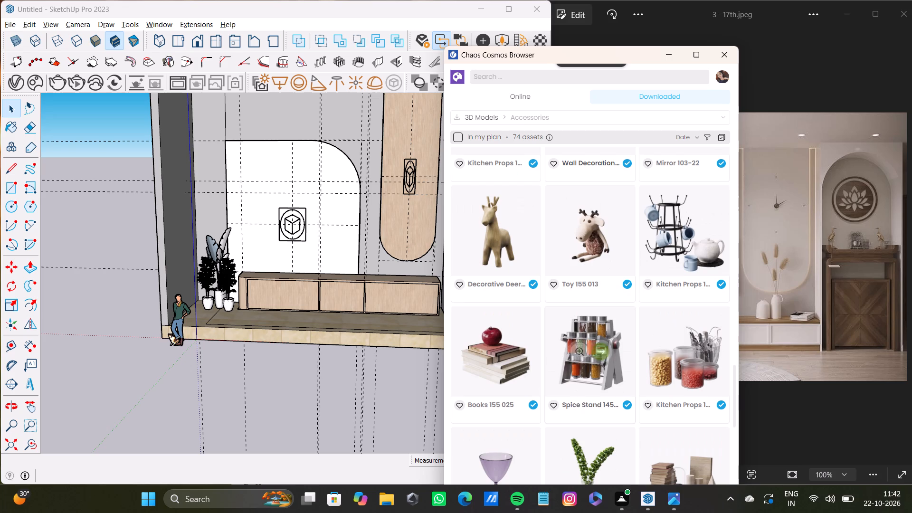
pyautogui.scroll(-4, 589, 346)
pyautogui.scroll(3, 484, 273)
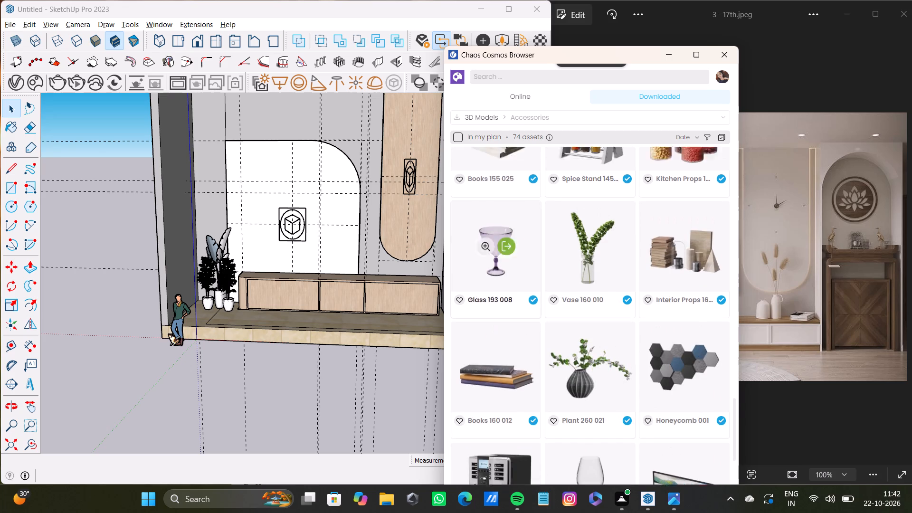
pyautogui.scroll(1, 484, 273)
pyautogui.click(508, 353)
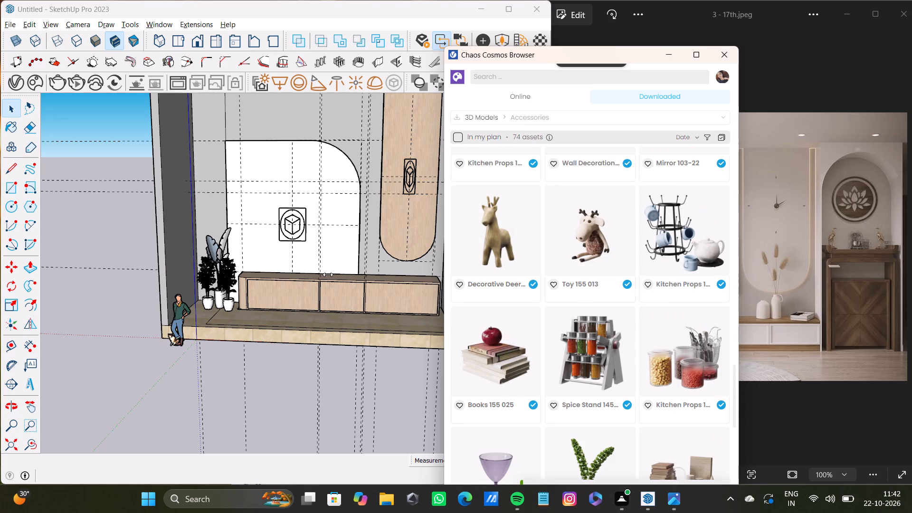
pyautogui.scroll(8, 310, 281)
pyautogui.moveTo(312, 276); pyautogui.dragTo(282, 338, button='middle')
pyautogui.scroll(4, 342, 306)
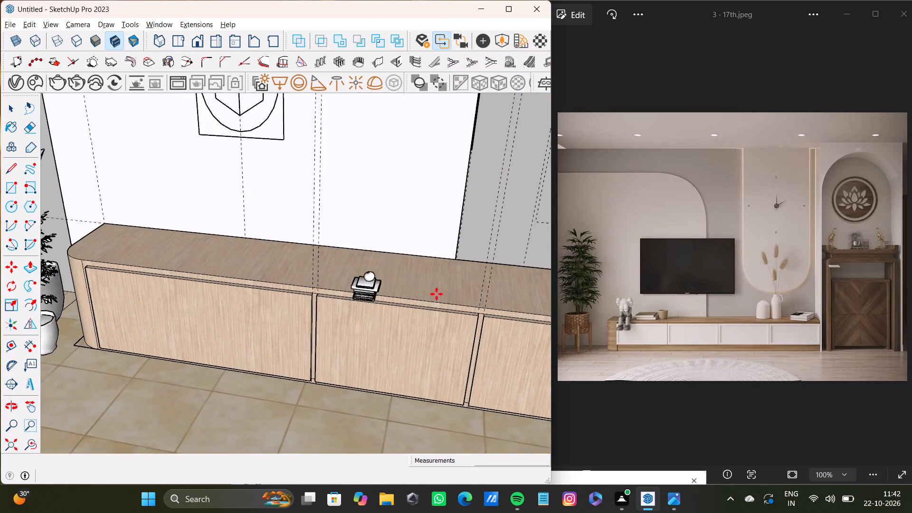
pyautogui.scroll(1, 447, 297)
pyautogui.click(466, 284)
pyautogui.press('space')
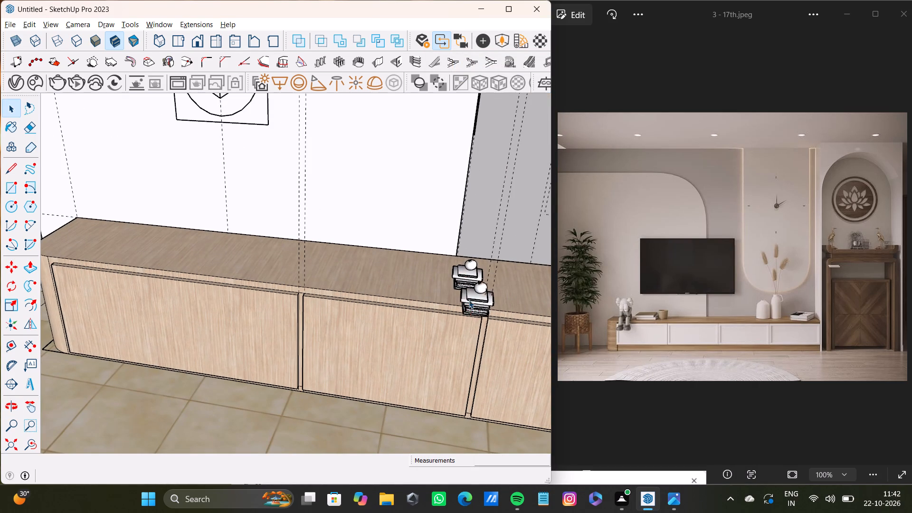
# Scale the book stack on the TV unit up uniformly by about 2.18.
pyautogui.moveTo(436, 318); pyautogui.dragTo(534, 307, button='middle')
pyautogui.scroll(7, 518, 262)
pyautogui.keyDown('shift'); pyautogui.moveTo(482, 246); pyautogui.dragTo(440, 277, button='middle'); pyautogui.keyUp('shift')
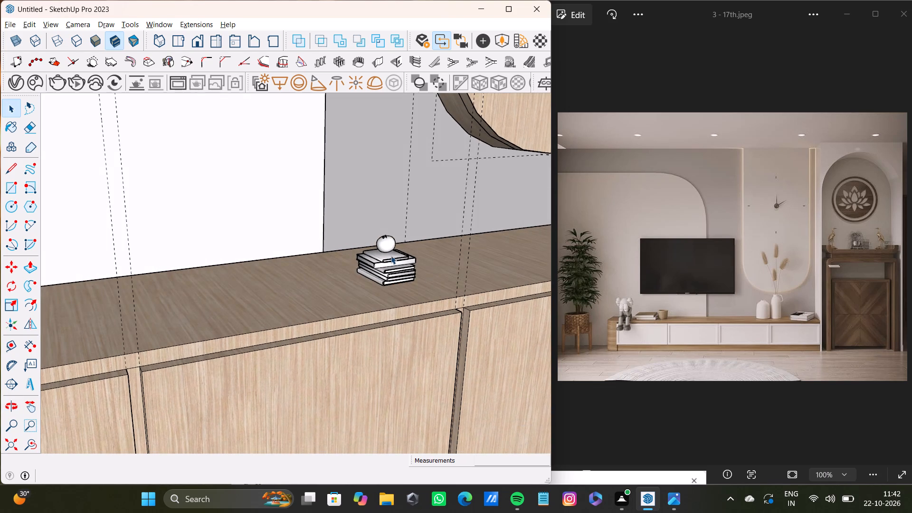
pyautogui.click(389, 256)
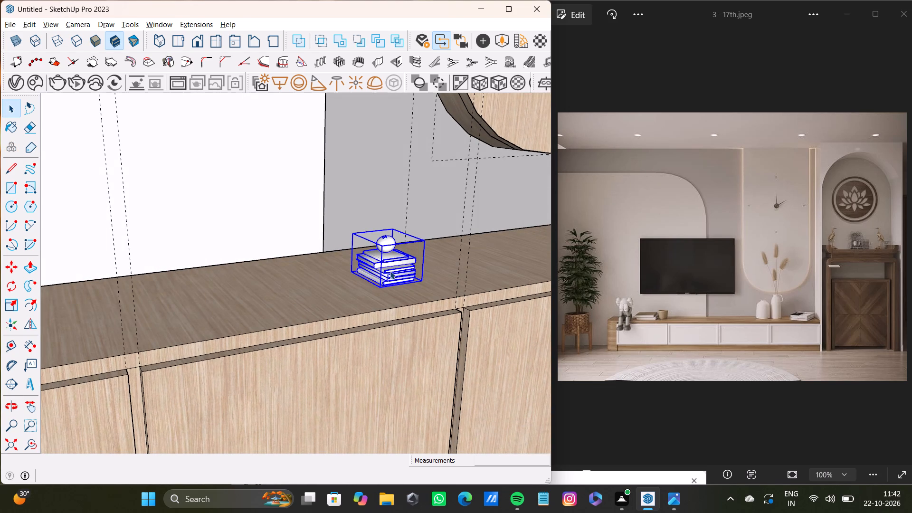
pyautogui.press('s')
pyautogui.moveTo(394, 228); pyautogui.dragTo(399, 174)
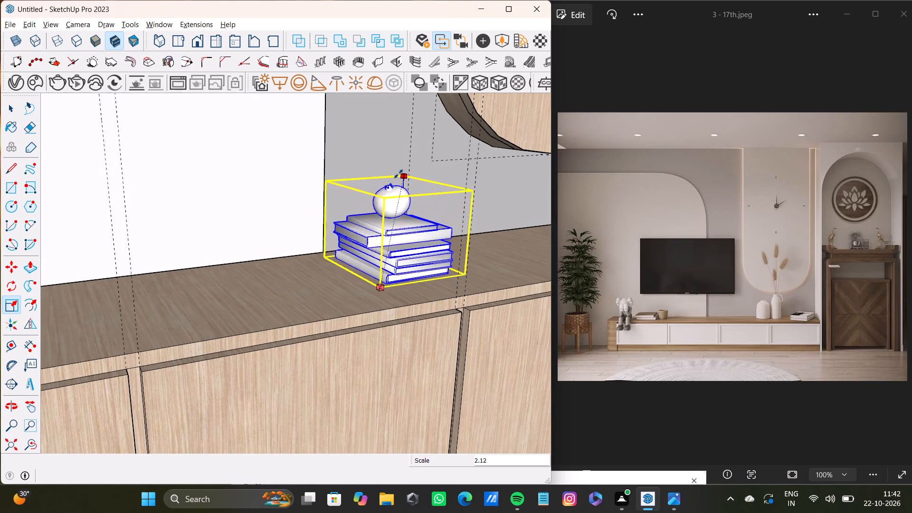
pyautogui.moveTo(399, 174); pyautogui.dragTo(401, 172)
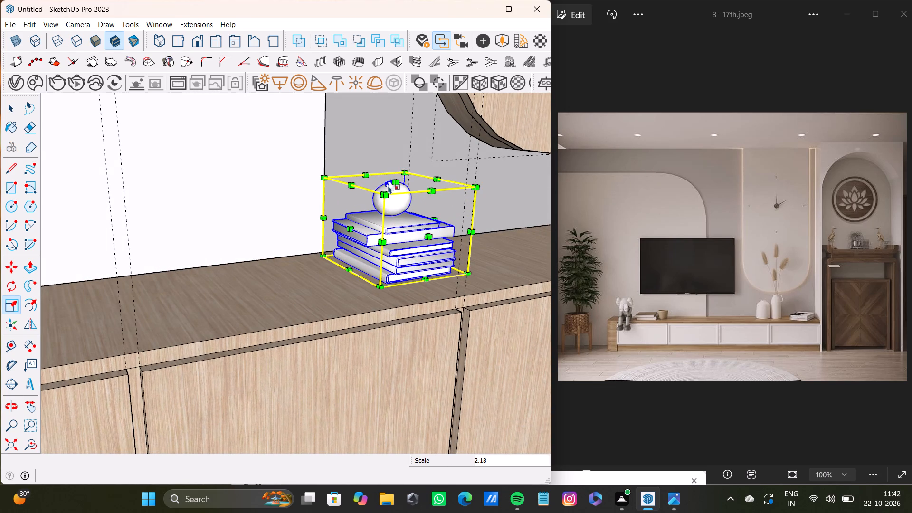
pyautogui.press('space')
# Rotate the book stack horizontally on the TV unit's top, pivoting about its base corner nearest the white wall panel.
pyautogui.scroll(-5, 315, 299)
pyautogui.moveTo(319, 311); pyautogui.dragTo(346, 402, button='middle')
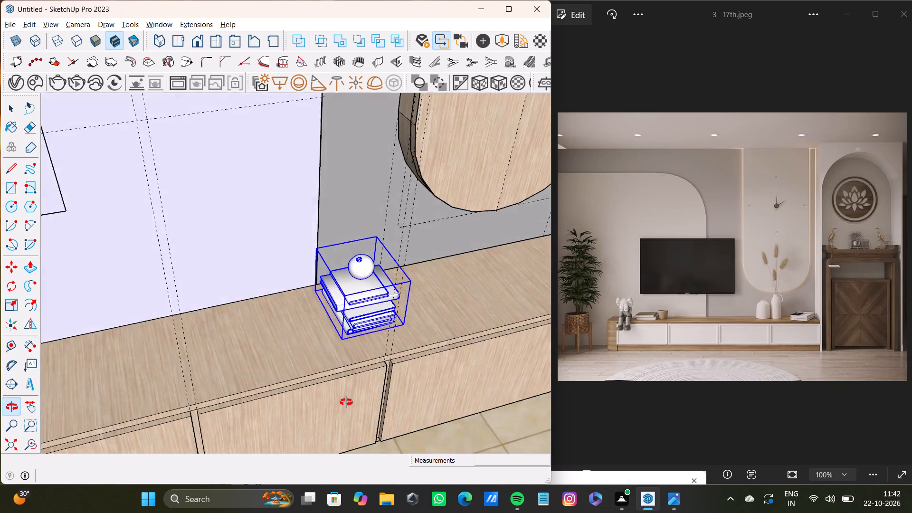
pyautogui.moveTo(346, 402); pyautogui.dragTo(353, 402, button='middle')
pyautogui.press('q')
pyautogui.scroll(2, 339, 308)
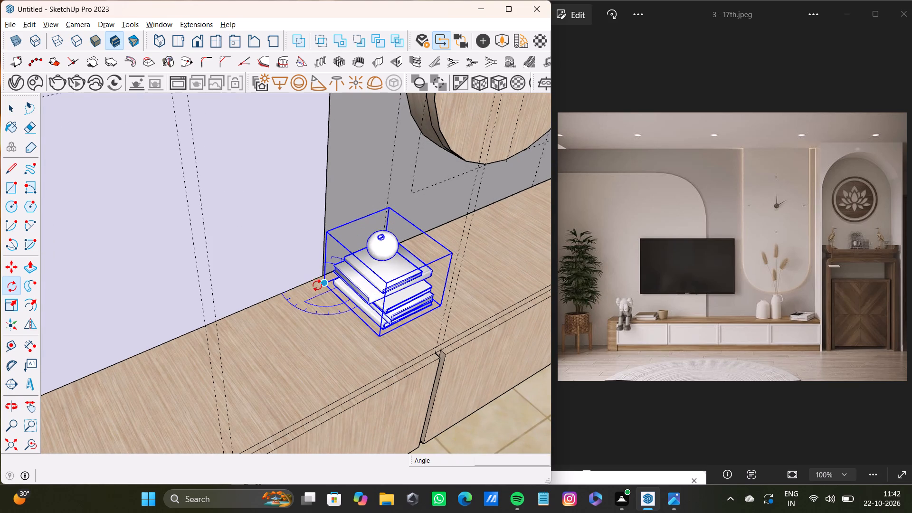
pyautogui.click(321, 283)
pyautogui.click(382, 335)
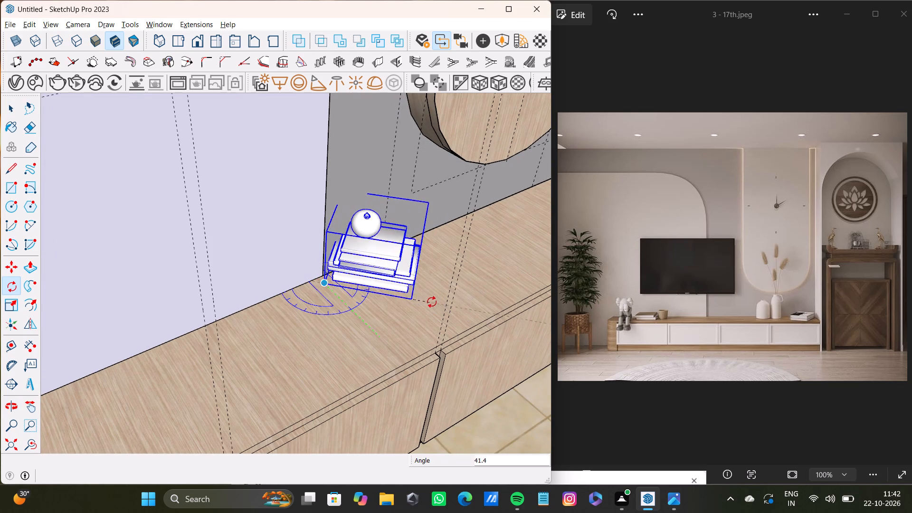
pyautogui.click(429, 291)
pyautogui.press('space')
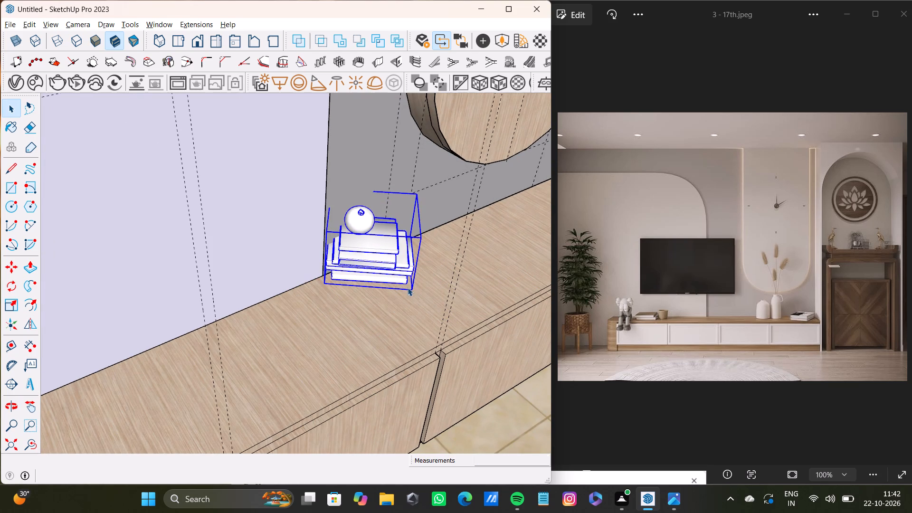
# Move the book stack about 5' 6 3/4" along the TV unit to the end beside the arched niche, near the front edge.
pyautogui.press('m')
pyautogui.click(414, 293)
pyautogui.scroll(-3, 373, 343)
pyautogui.keyDown('shift'); pyautogui.moveTo(369, 346); pyautogui.dragTo(418, 277, button='middle'); pyautogui.keyUp('shift')
pyautogui.scroll(-5, 379, 288)
pyautogui.keyDown('shift'); pyautogui.moveTo(307, 304); pyautogui.dragTo(220, 273, button='middle'); pyautogui.keyUp('shift')
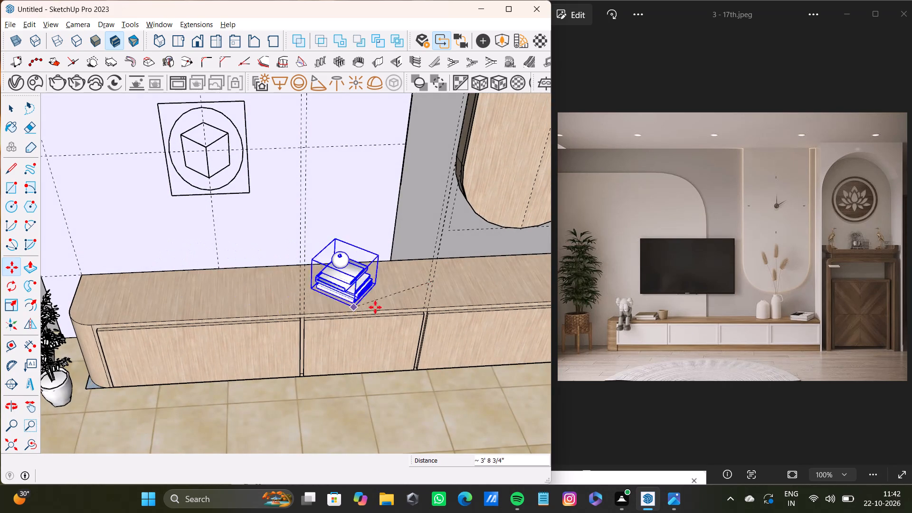
pyautogui.scroll(-3, 463, 310)
pyautogui.keyDown('shift'); pyautogui.moveTo(463, 310); pyautogui.dragTo(323, 315, button='middle'); pyautogui.keyUp('shift')
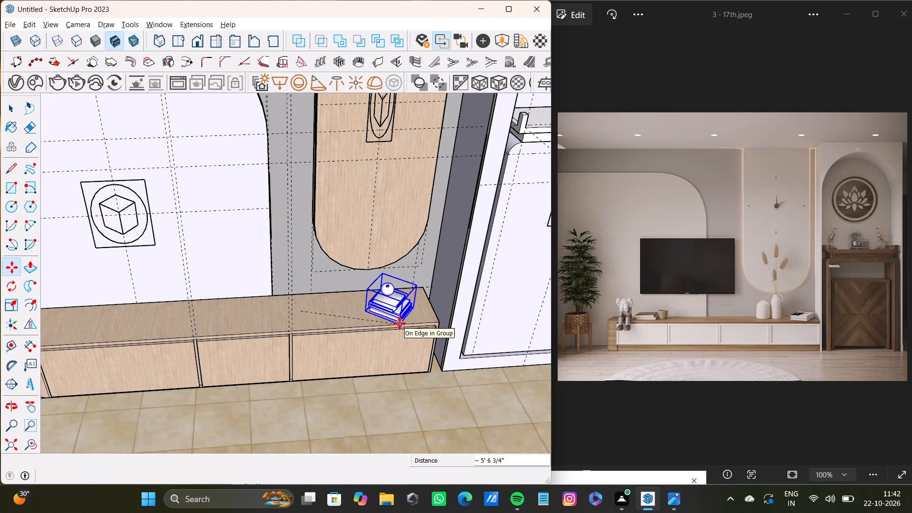
pyautogui.click(399, 323)
# Find the downloaded Cosmos model Vase Set 001 and insert one copy on top of the TV unit, between the white wall panel and the books.
pyautogui.click(24, 75)
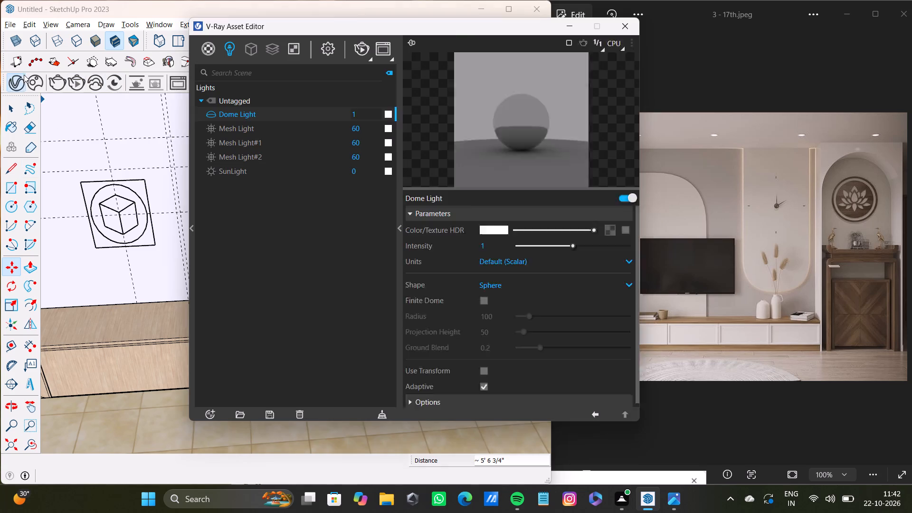
pyautogui.click(28, 82)
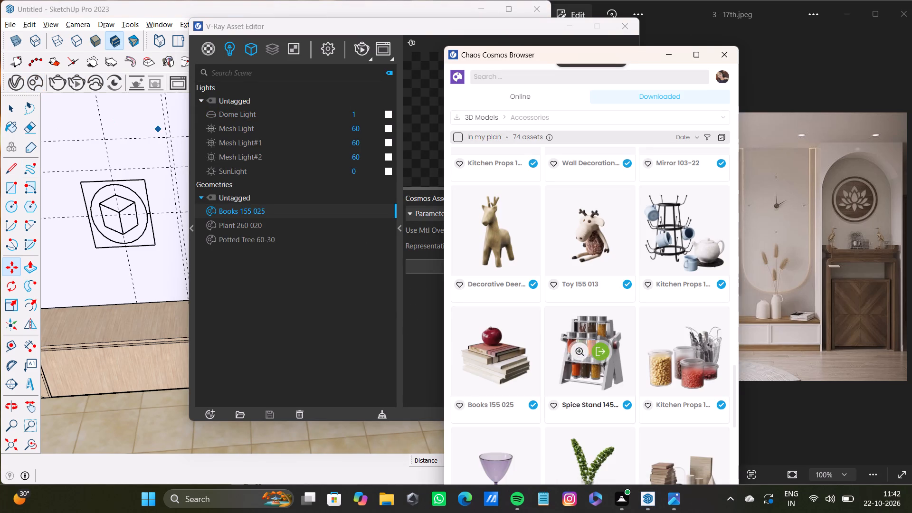
pyautogui.scroll(-6, 582, 349)
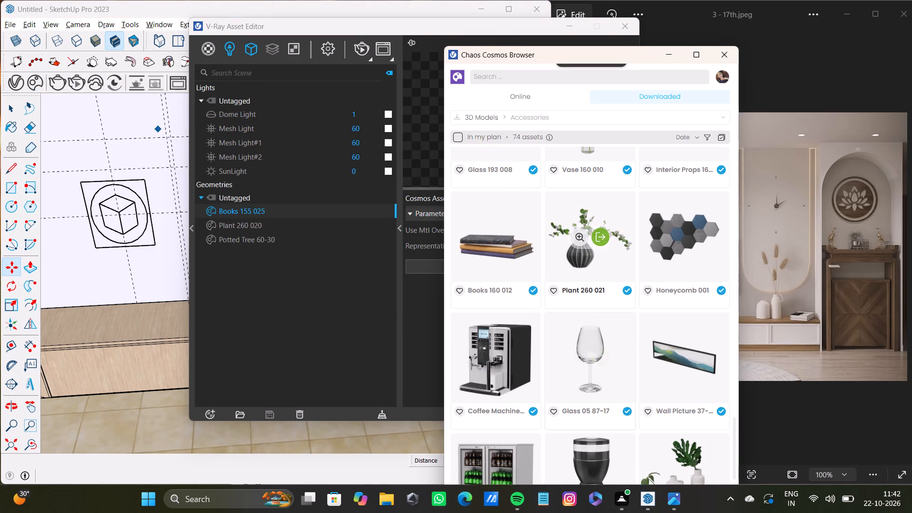
pyautogui.scroll(2, 591, 319)
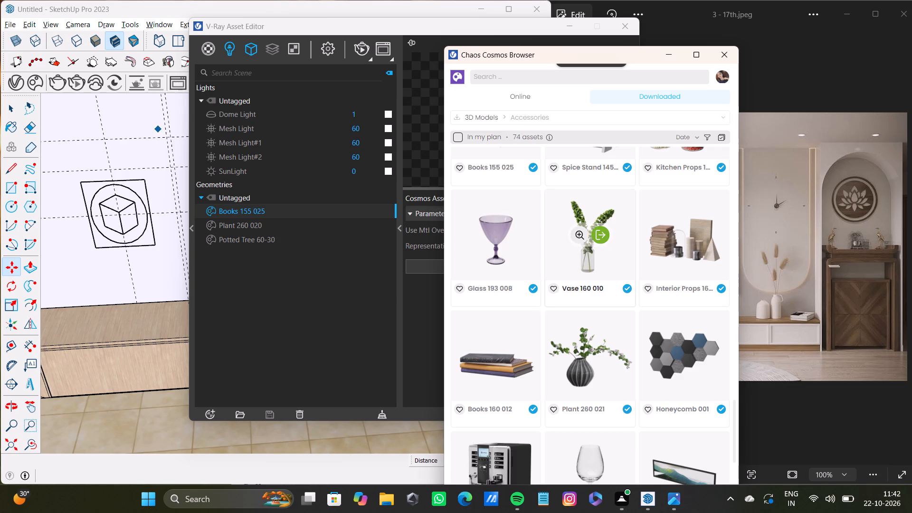
pyautogui.scroll(-6, 632, 336)
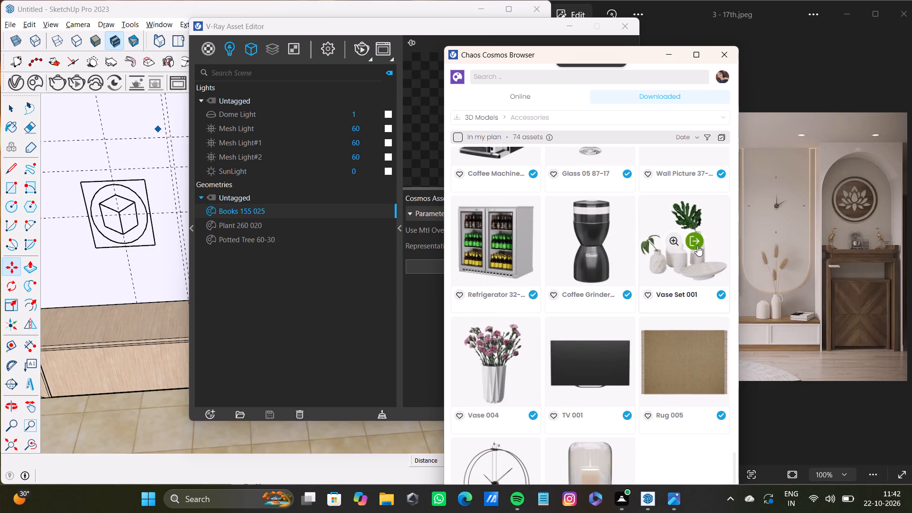
pyautogui.click(697, 241)
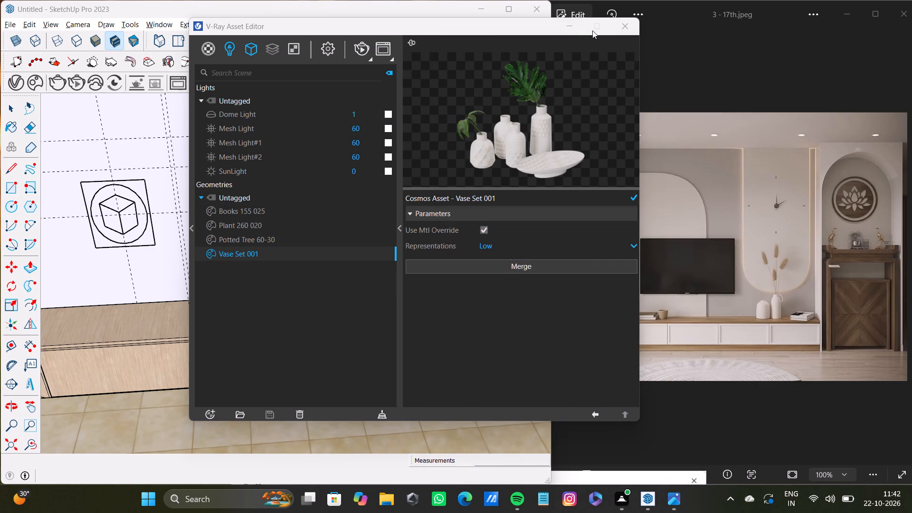
pyautogui.moveTo(515, 28); pyautogui.dragTo(446, 472)
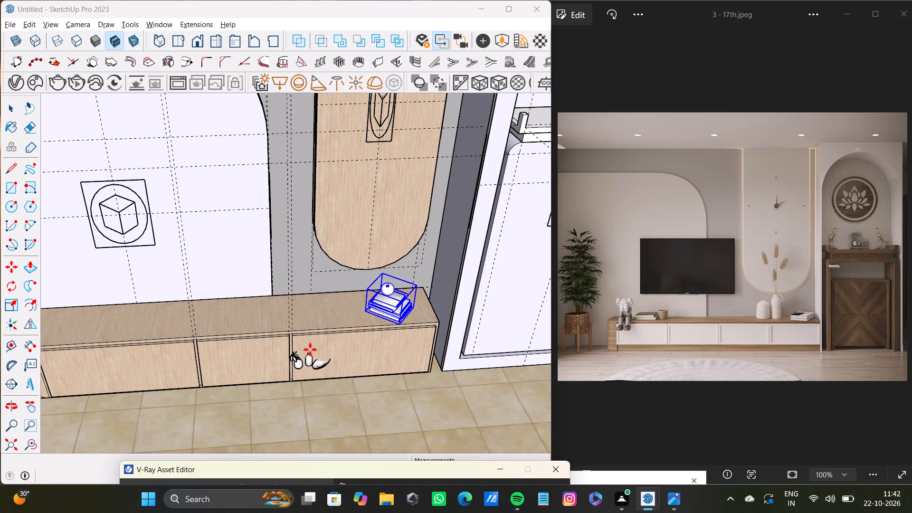
pyautogui.scroll(10, 304, 316)
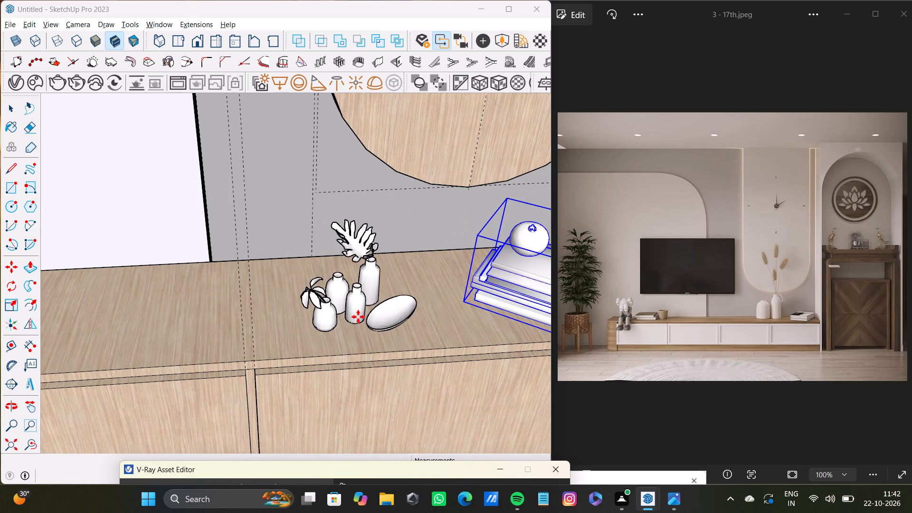
pyautogui.click(351, 312)
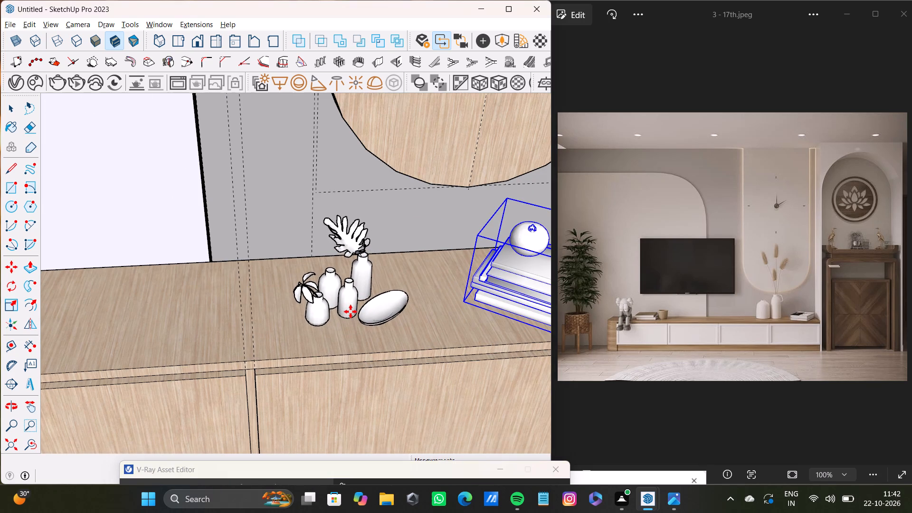
pyautogui.press('space')
# Scale the vase set on the TV unit up uniformly from its bottom corner nearest the book stack.
pyautogui.click(348, 300)
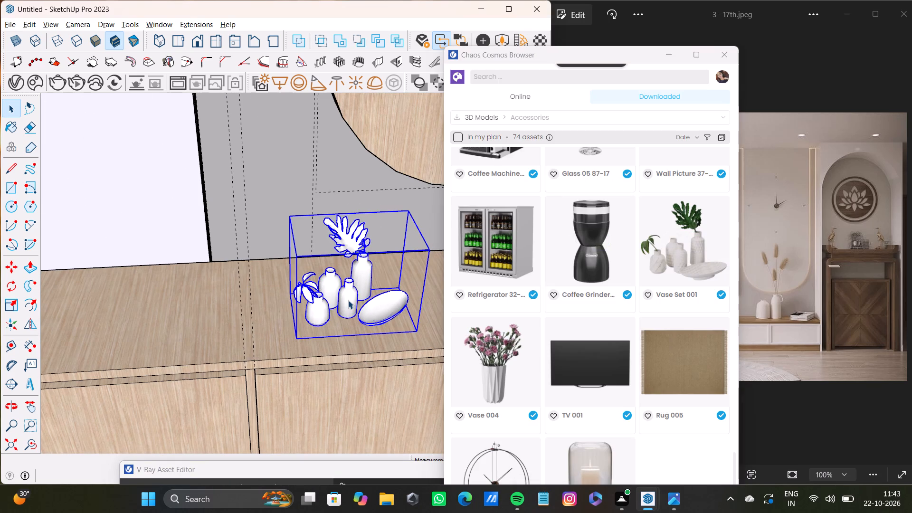
pyautogui.press('s')
pyautogui.moveTo(289, 217); pyautogui.dragTo(230, 146)
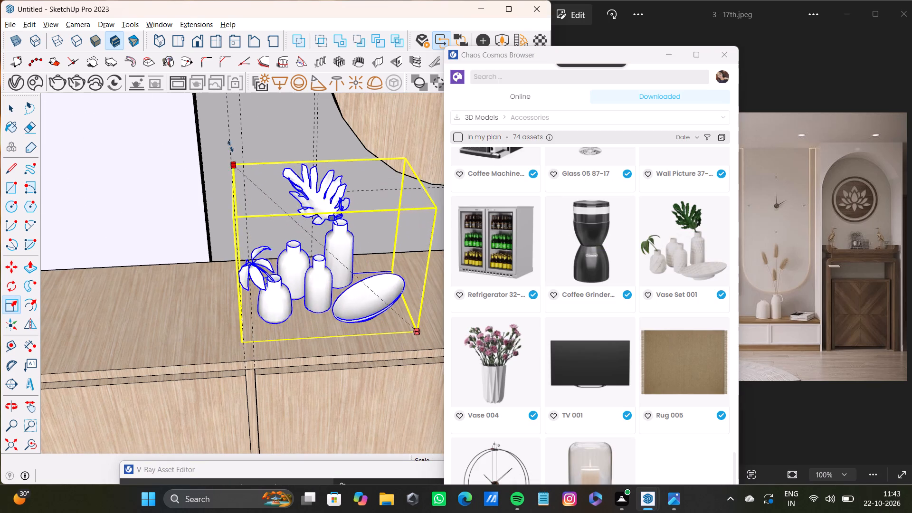
pyautogui.moveTo(230, 146); pyautogui.dragTo(179, 126)
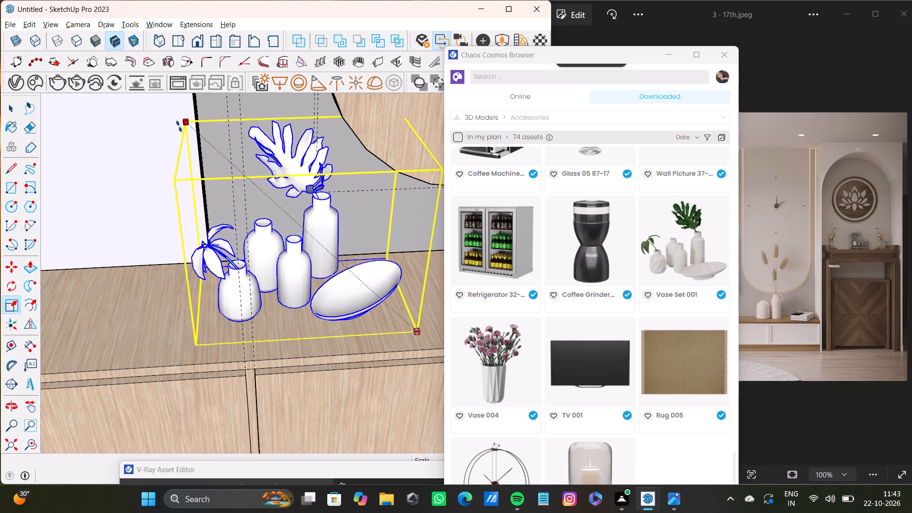
pyautogui.moveTo(179, 126); pyautogui.dragTo(172, 123)
pyautogui.press('space')
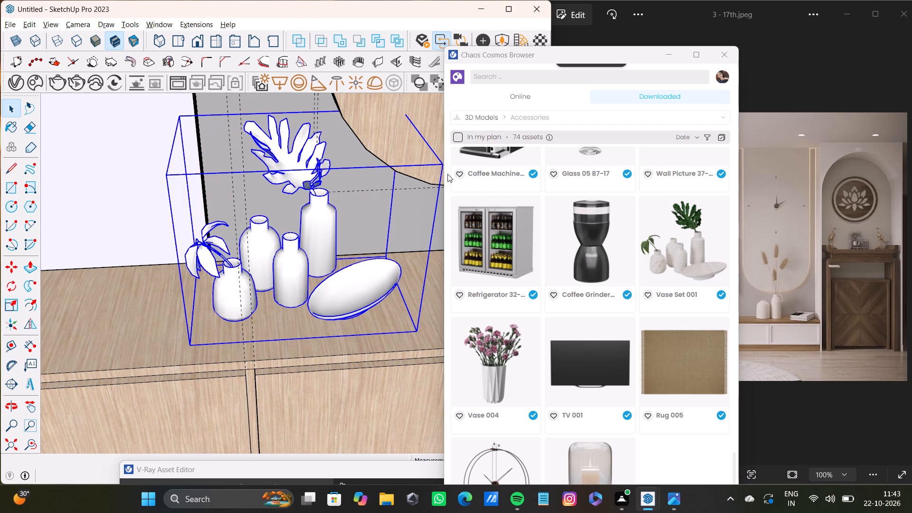
# Move the vase set a short distance across the TV unit's top toward its front edge and the book stack.
pyautogui.scroll(-7, 366, 262)
pyautogui.moveTo(422, 280); pyautogui.dragTo(238, 267, button='middle')
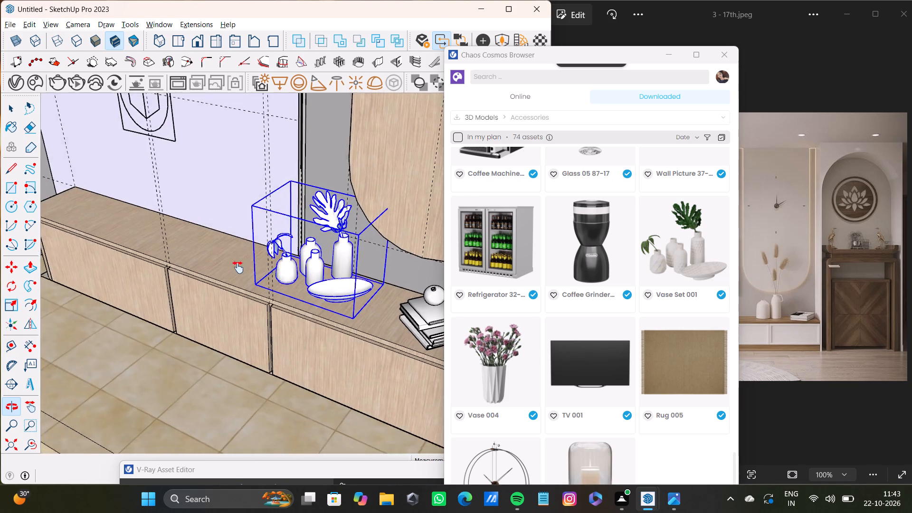
pyautogui.moveTo(238, 267); pyautogui.dragTo(232, 268, button='middle')
pyautogui.press('m')
pyautogui.scroll(5, 295, 316)
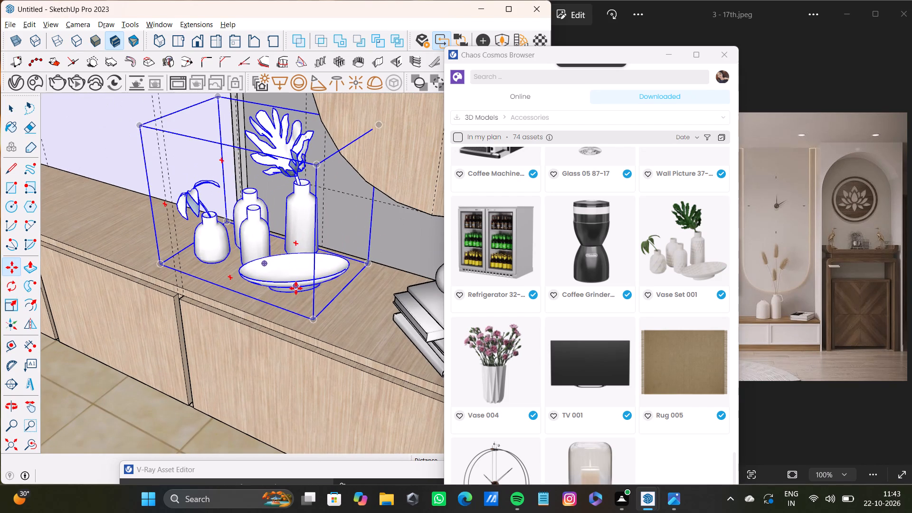
pyautogui.click(296, 288)
pyautogui.press('space')
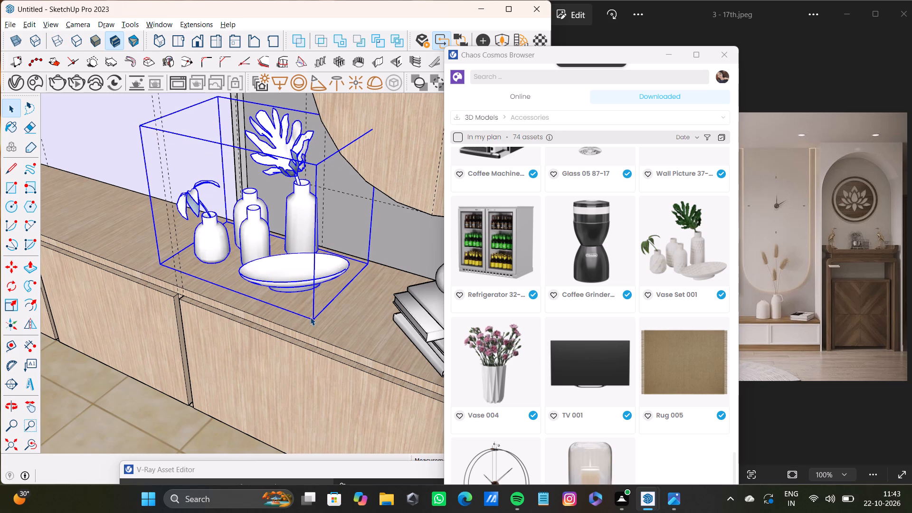
pyautogui.press('m')
pyautogui.click(313, 321)
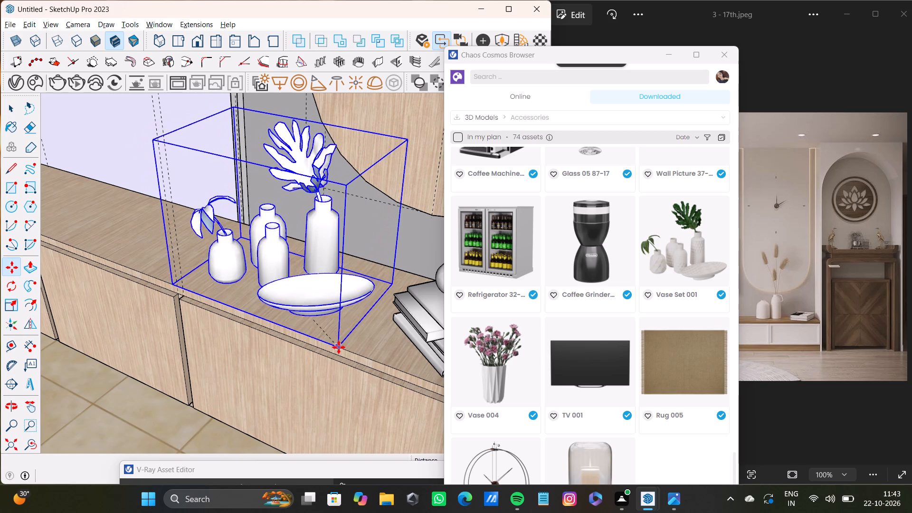
pyautogui.click(339, 343)
pyautogui.press('space')
# Stretch the vase set taller above the TV unit and slightly wider toward the book stack.
pyautogui.scroll(-8, 332, 342)
pyautogui.moveTo(330, 343); pyautogui.dragTo(462, 316, button='middle')
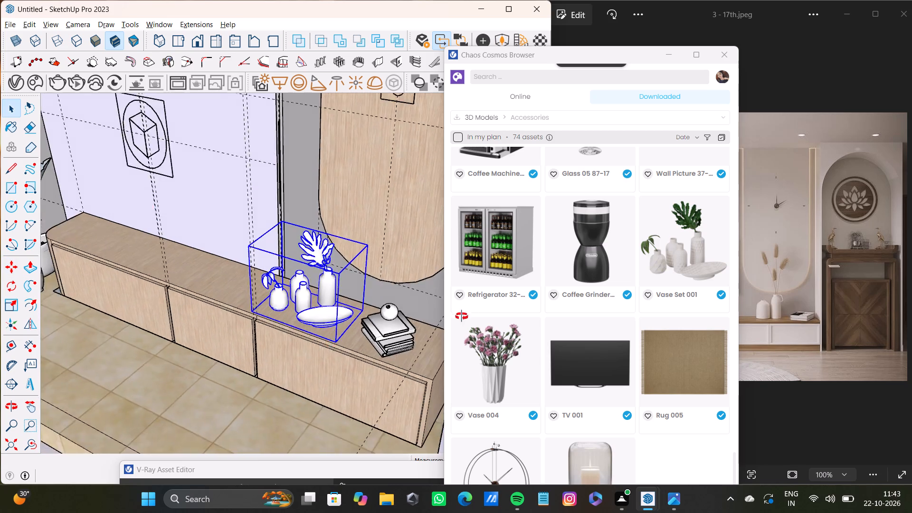
pyautogui.moveTo(462, 316); pyautogui.dragTo(465, 266, button='middle')
pyautogui.press('s')
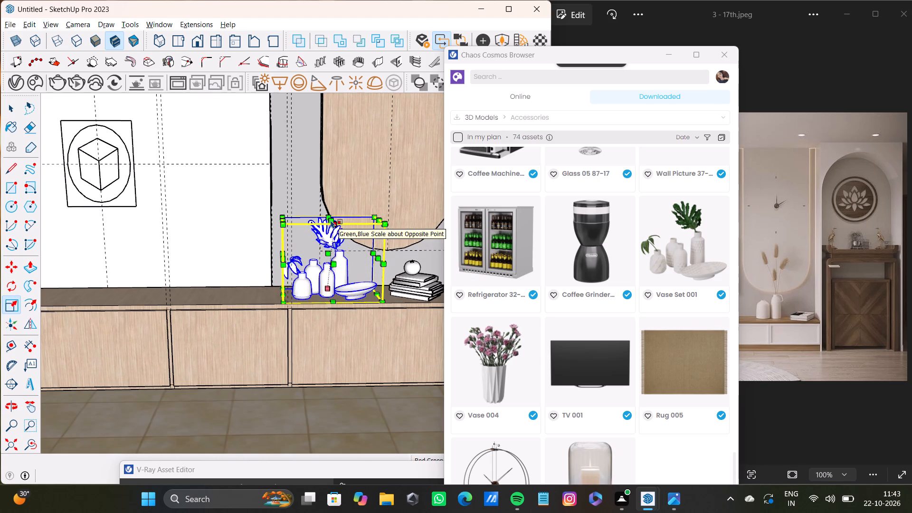
pyautogui.moveTo(333, 218); pyautogui.dragTo(319, 158)
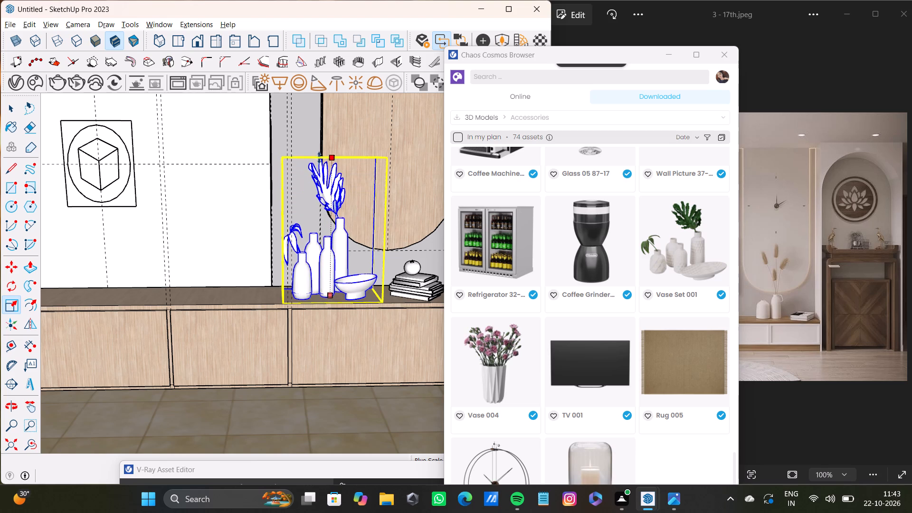
pyautogui.moveTo(319, 158); pyautogui.dragTo(319, 152)
pyautogui.moveTo(380, 227); pyautogui.dragTo(391, 224)
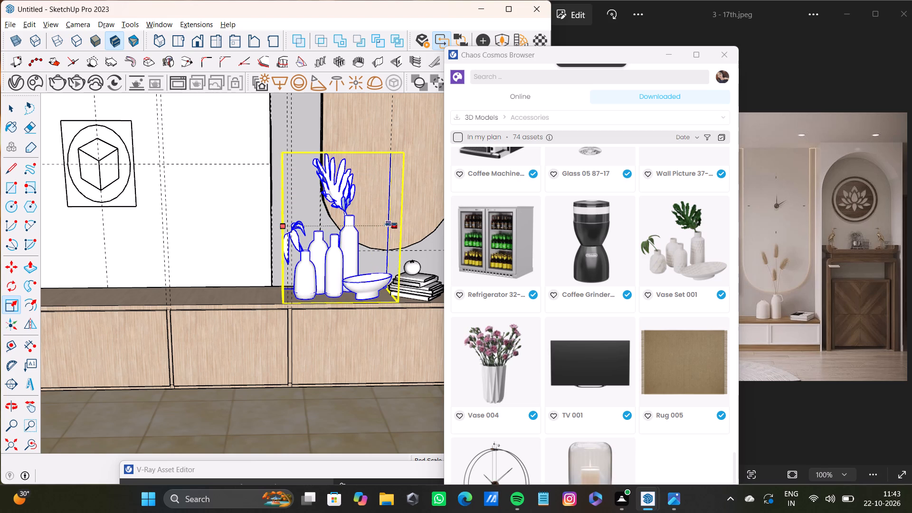
pyautogui.moveTo(391, 224); pyautogui.dragTo(393, 224)
pyautogui.press('space')
# Find the downloaded Cosmos Seasoning Set with green bottles and place one copy on the mantel shelf inside the arched niche.
pyautogui.scroll(-4, 363, 270)
pyautogui.moveTo(385, 286); pyautogui.dragTo(391, 324, button='middle')
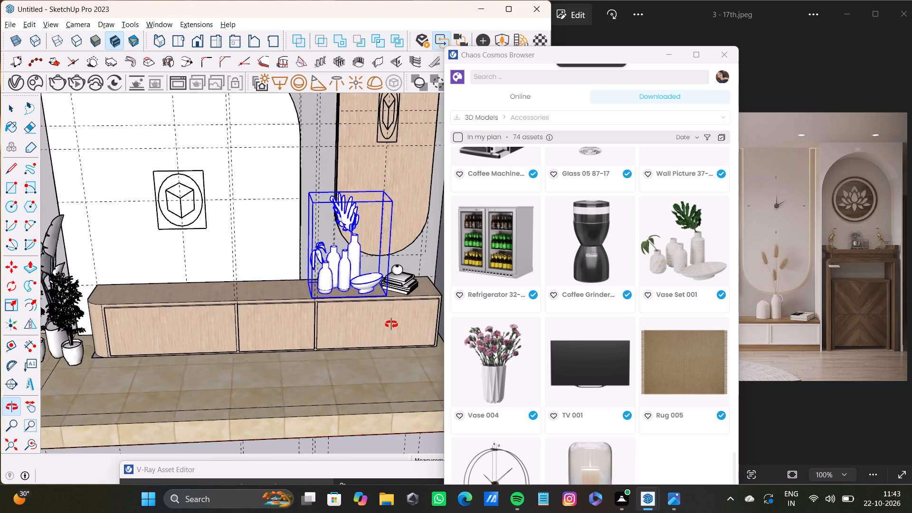
pyautogui.moveTo(391, 324); pyautogui.dragTo(352, 321, button='middle')
pyautogui.scroll(-4, 312, 321)
pyautogui.moveTo(315, 321); pyautogui.dragTo(319, 308, button='middle')
pyautogui.scroll(-4, 360, 332)
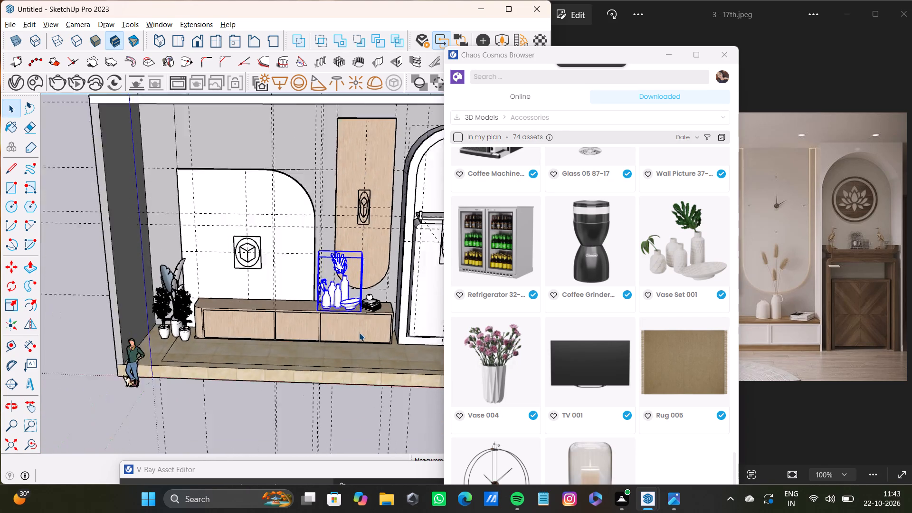
pyautogui.keyDown('shift'); pyautogui.moveTo(350, 325); pyautogui.dragTo(238, 312, button='middle'); pyautogui.keyUp('shift')
pyautogui.scroll(-3, 533, 370)
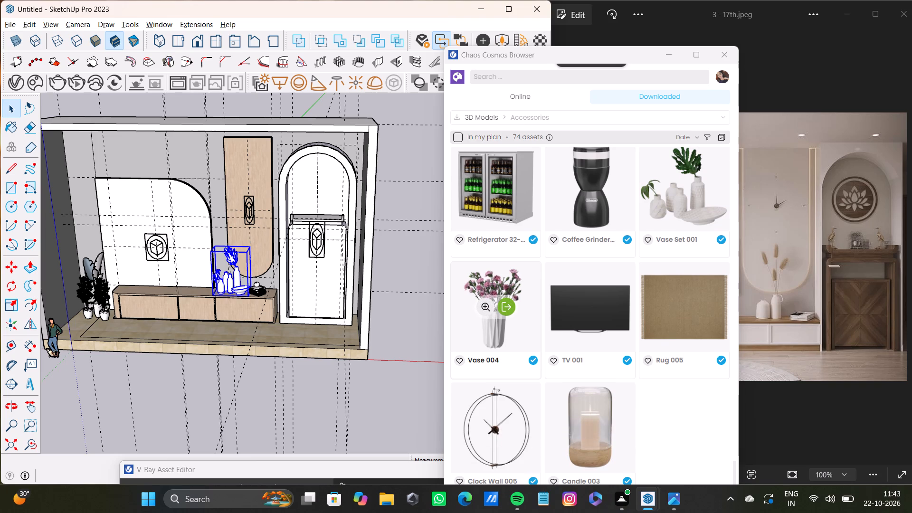
pyautogui.scroll(-3, 534, 370)
pyautogui.scroll(13, 589, 365)
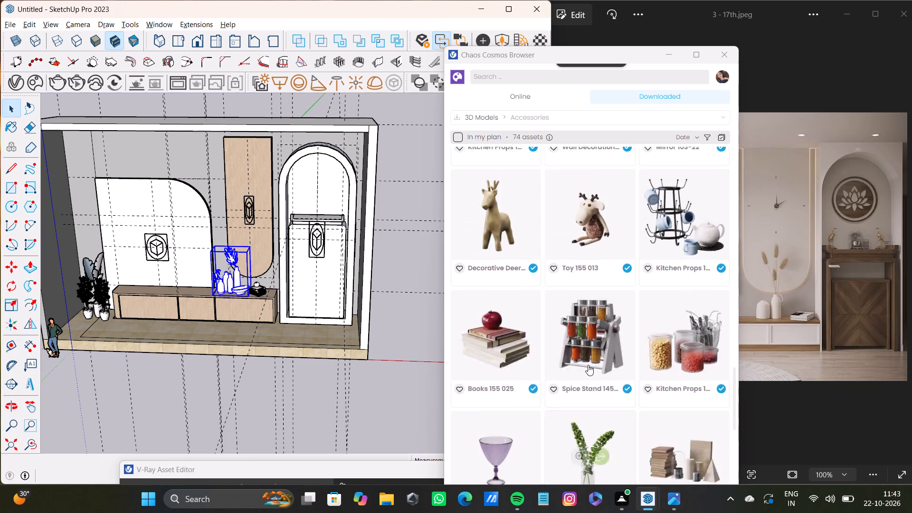
pyautogui.scroll(3, 588, 365)
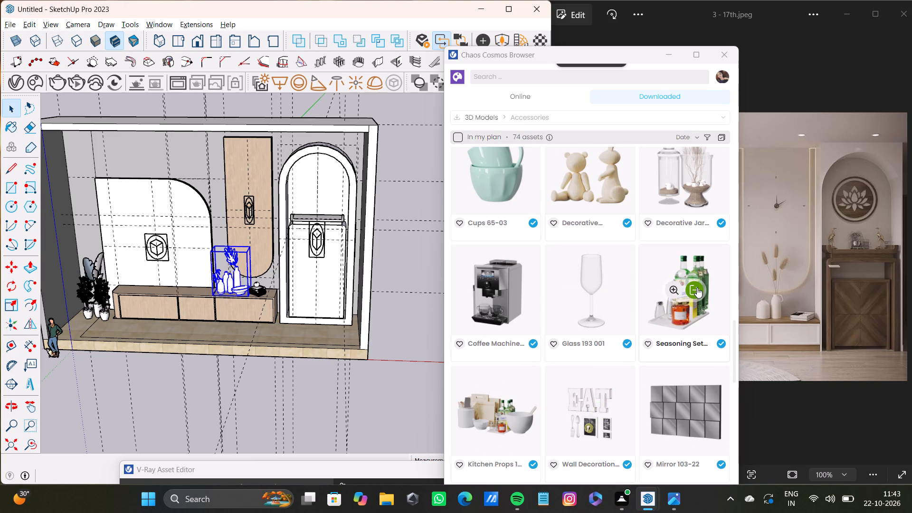
pyautogui.click(697, 287)
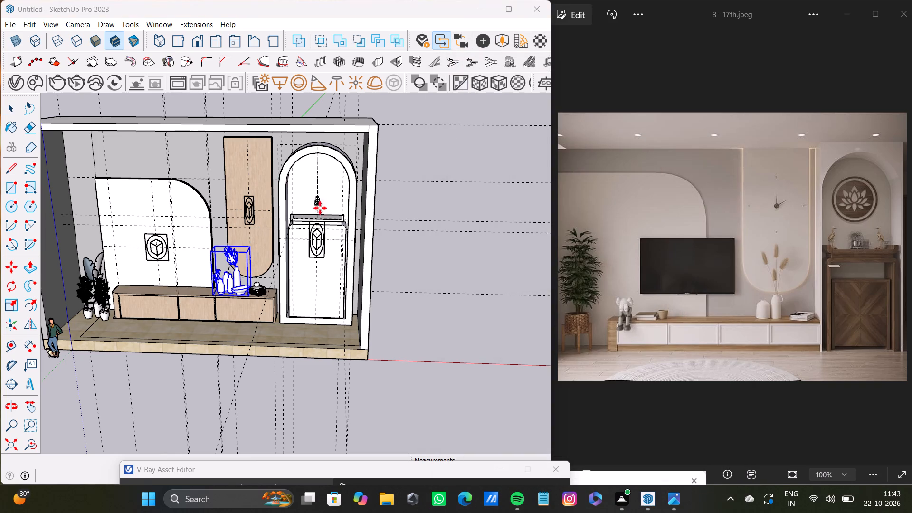
pyautogui.scroll(20, 320, 210)
pyautogui.scroll(1, 320, 210)
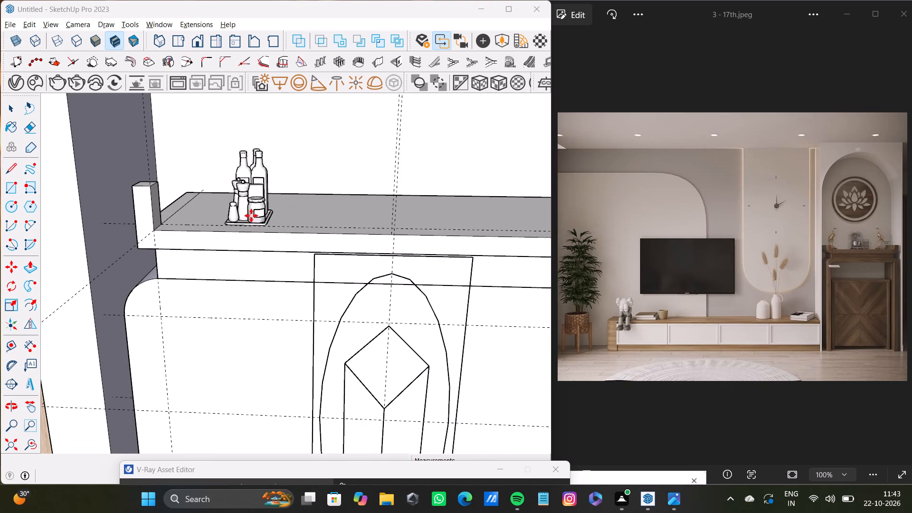
pyautogui.click(251, 216)
pyautogui.press('space')
# Nudge the seasoning set slightly on the mantel shelf, using its front base corner as the grip point.
pyautogui.scroll(-3, 307, 210)
pyautogui.moveTo(324, 227); pyautogui.dragTo(161, 270, button='middle')
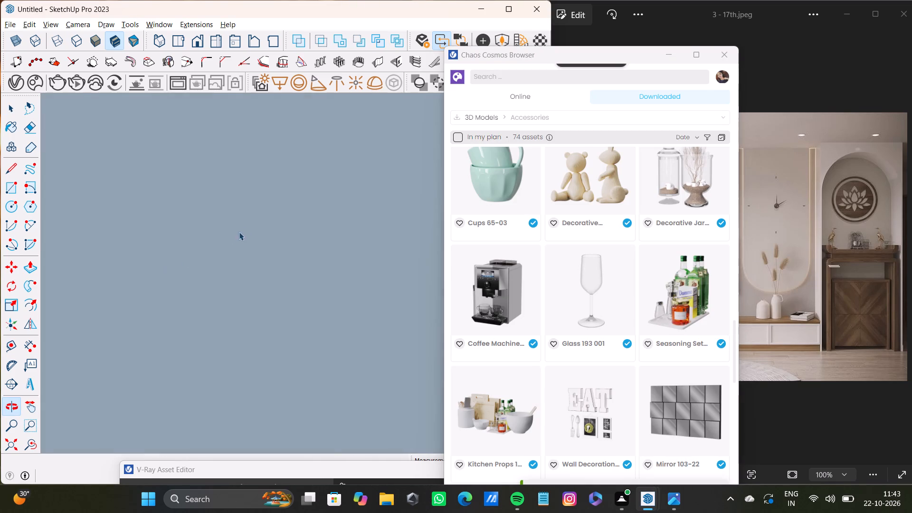
pyautogui.click(35, 449)
pyautogui.moveTo(176, 398); pyautogui.dragTo(175, 430, button='middle')
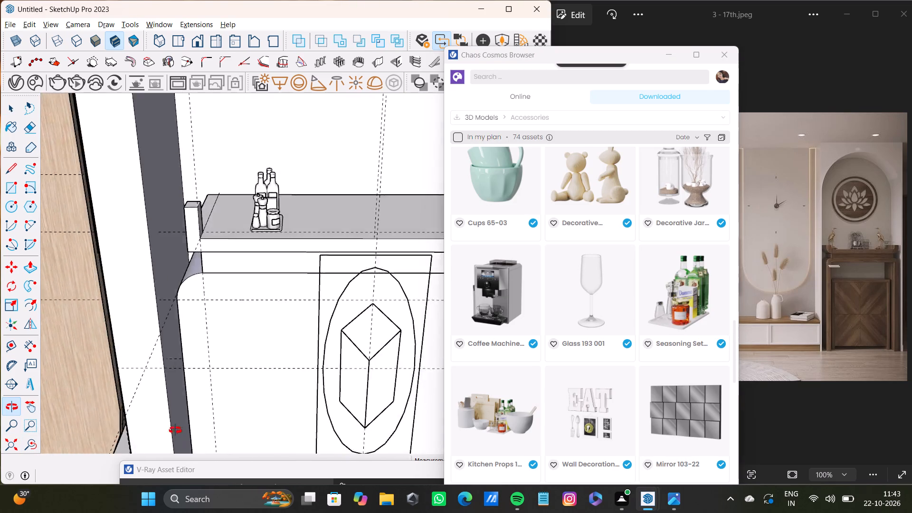
pyautogui.moveTo(175, 430); pyautogui.dragTo(111, 448, button='middle')
pyautogui.scroll(6, 354, 182)
pyautogui.click(264, 247)
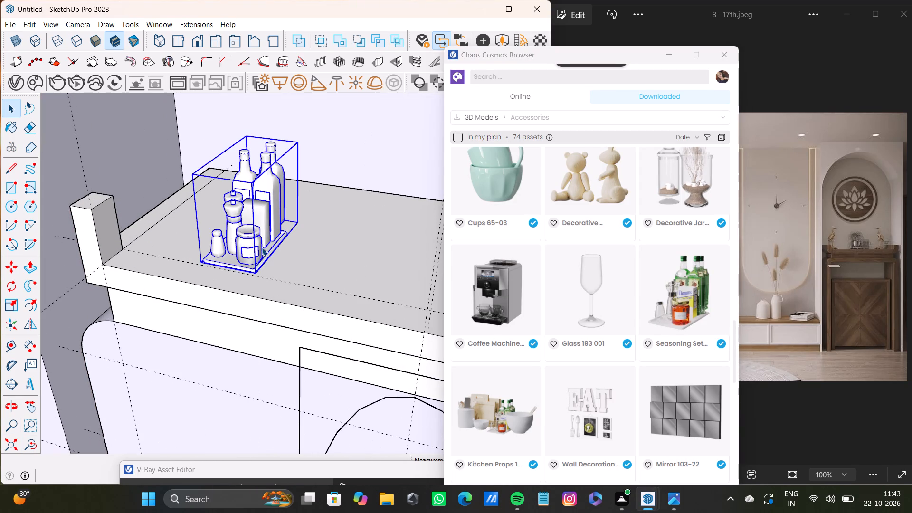
pyautogui.press('m')
pyautogui.click(254, 270)
pyautogui.moveTo(255, 264); pyautogui.dragTo(257, 256)
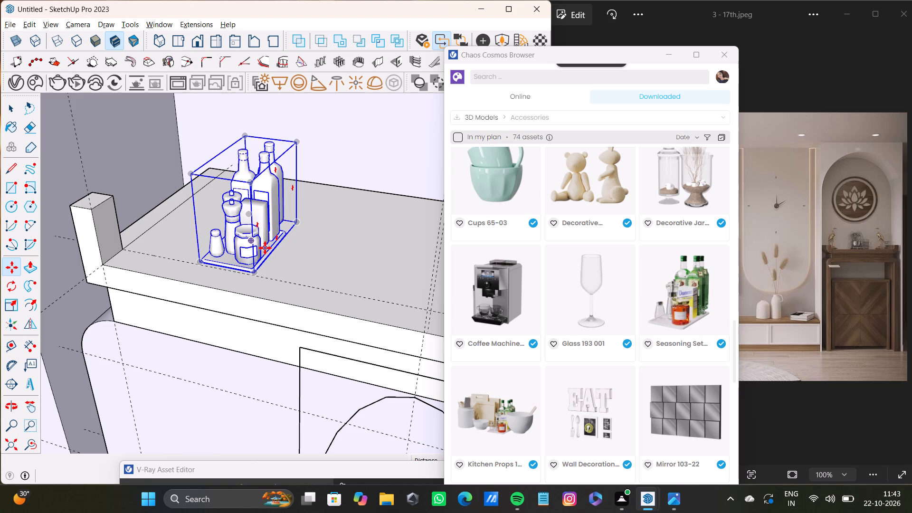
# Scale the seasoning set on the mantel shelf up uniformly from its front base corner.
pyautogui.press('s')
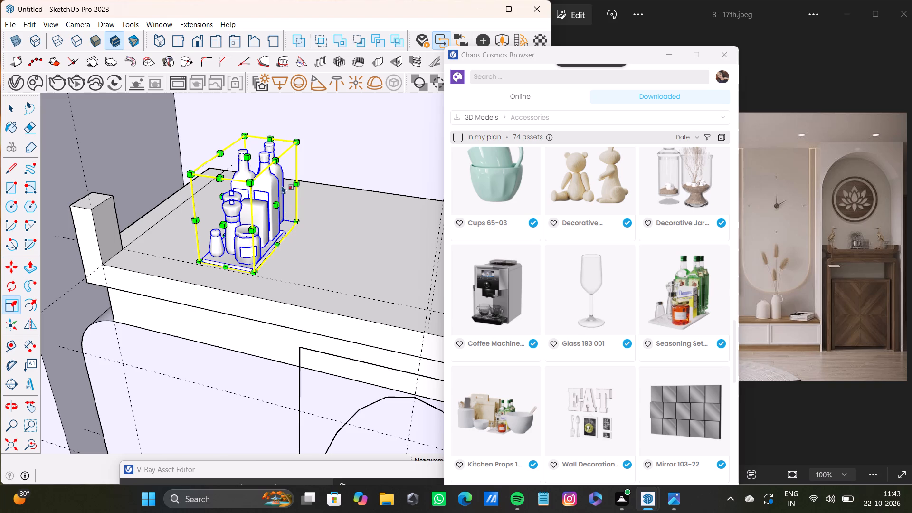
pyautogui.moveTo(247, 132); pyautogui.dragTo(223, 72)
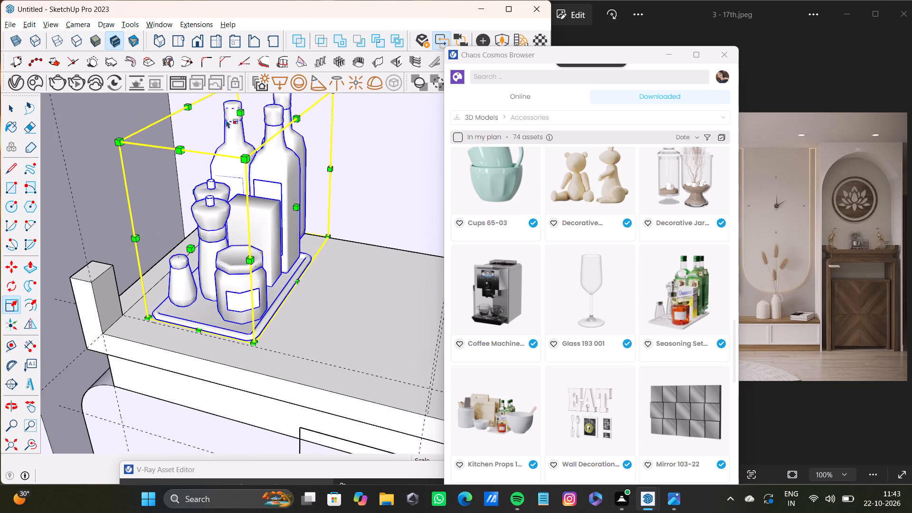
pyautogui.scroll(-3, 266, 285)
pyautogui.moveTo(293, 303); pyautogui.dragTo(341, 260, button='middle')
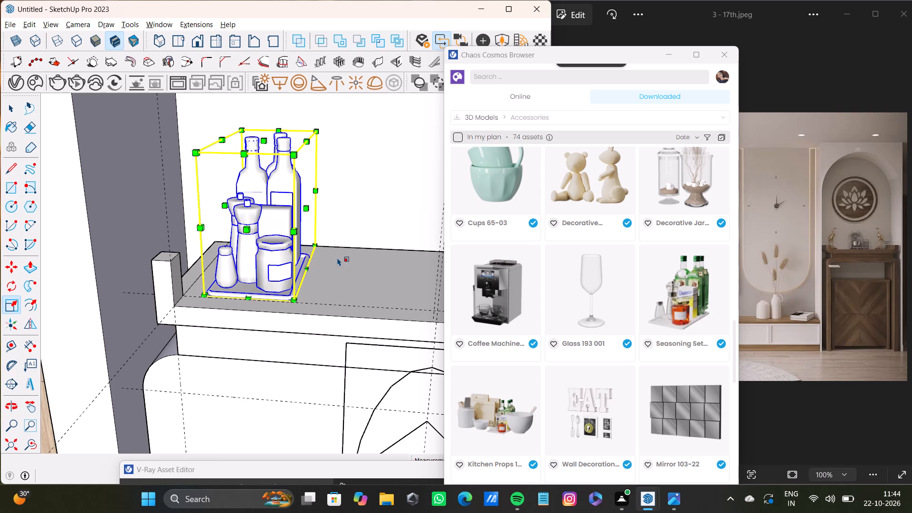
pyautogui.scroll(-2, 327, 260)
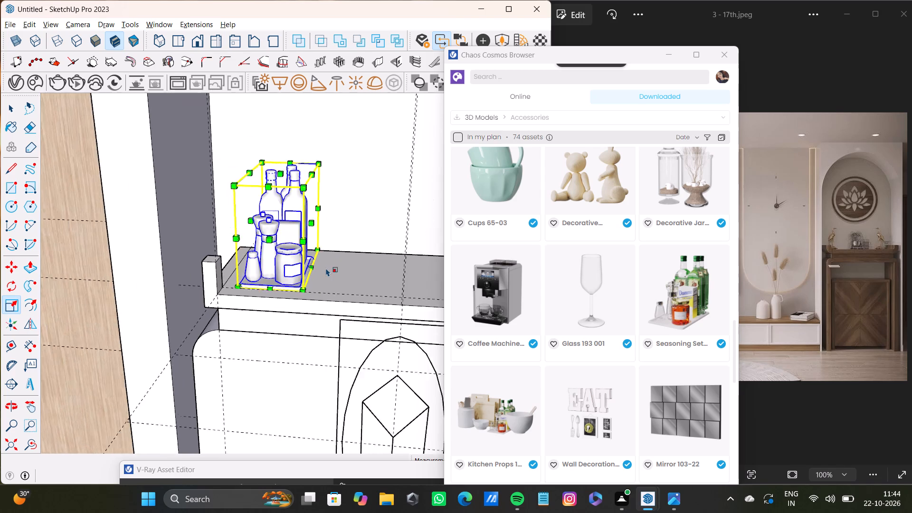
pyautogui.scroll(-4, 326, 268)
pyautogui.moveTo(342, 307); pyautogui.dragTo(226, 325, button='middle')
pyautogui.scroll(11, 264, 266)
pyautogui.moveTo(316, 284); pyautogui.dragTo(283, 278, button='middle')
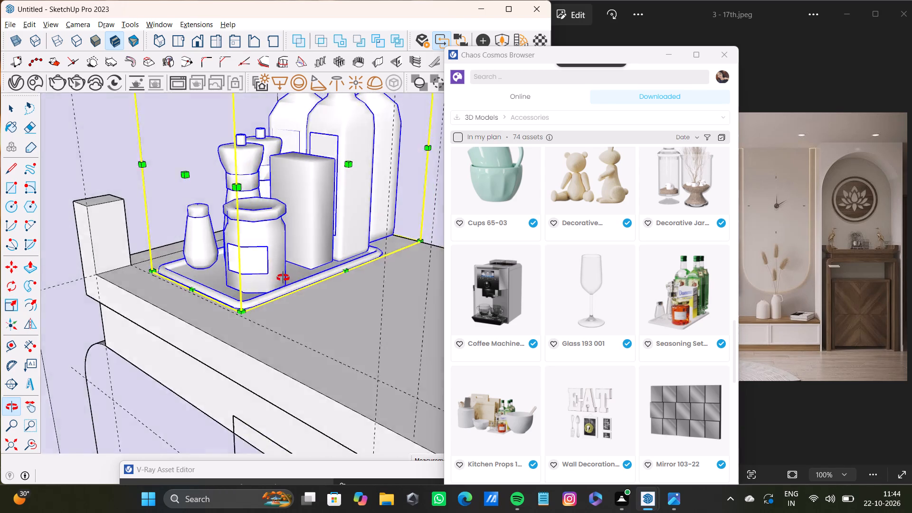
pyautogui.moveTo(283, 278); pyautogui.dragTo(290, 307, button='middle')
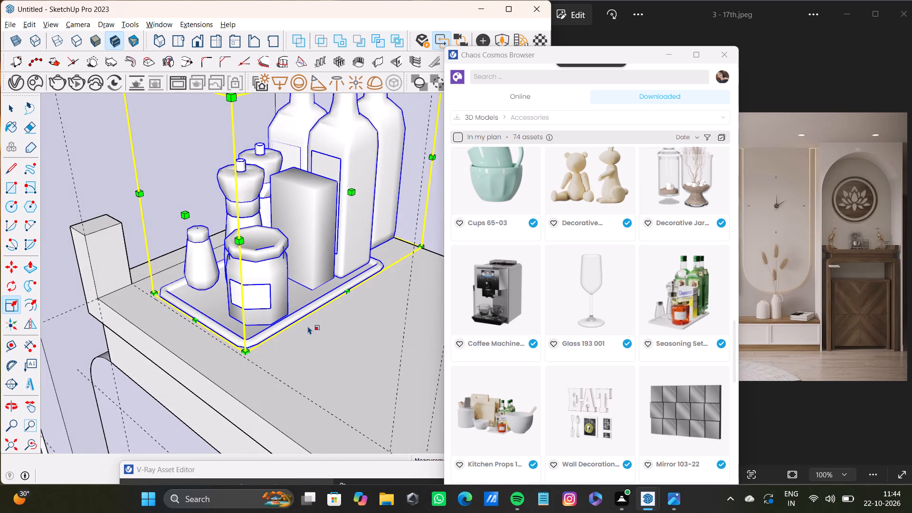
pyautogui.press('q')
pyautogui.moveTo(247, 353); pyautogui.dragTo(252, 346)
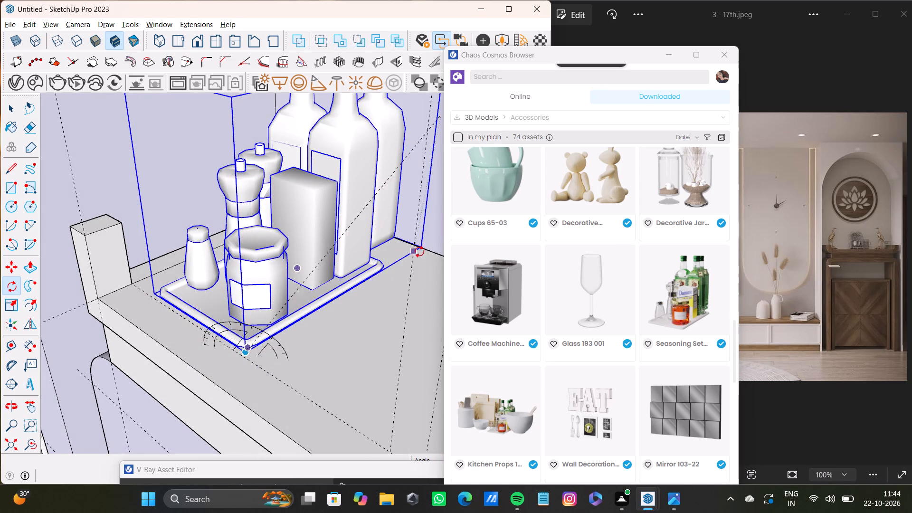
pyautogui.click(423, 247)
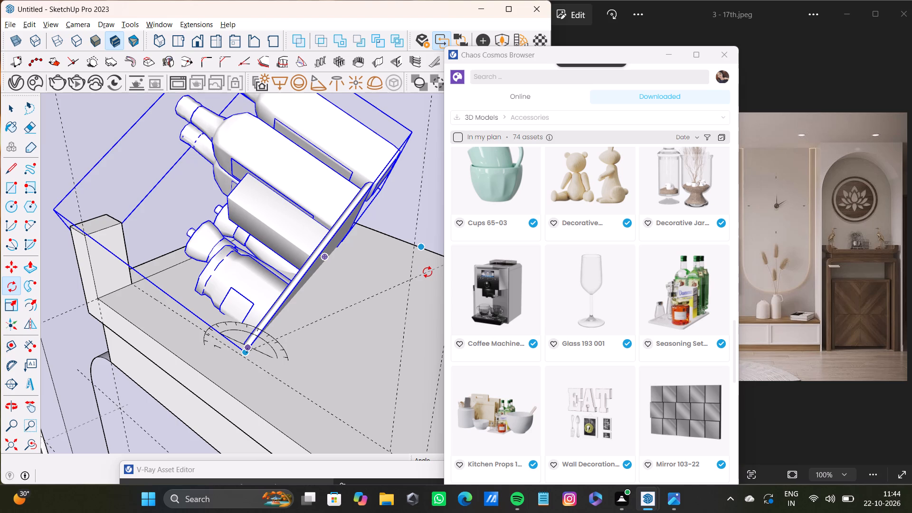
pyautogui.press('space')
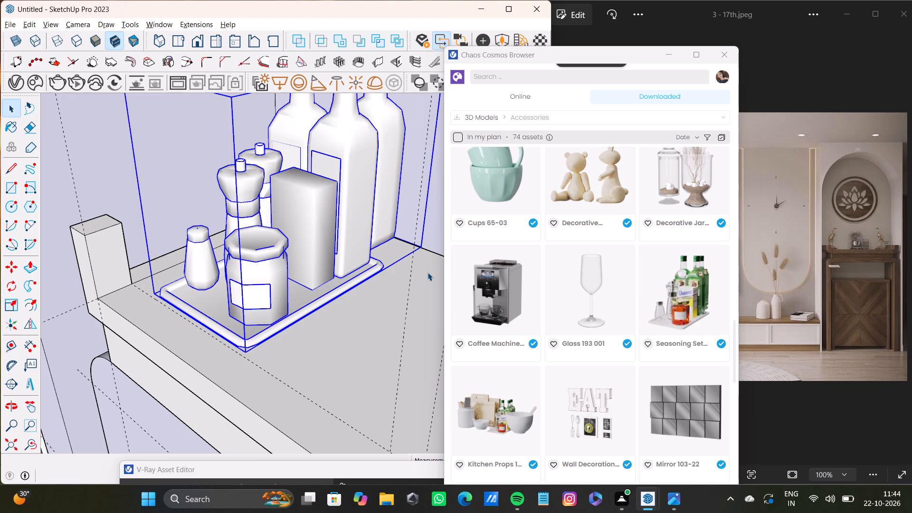
# Scale the seasoning set on the mantel shelf up uniformly from its front base corner.
pyautogui.scroll(-14, 316, 312)
pyautogui.scroll(-15, 237, 334)
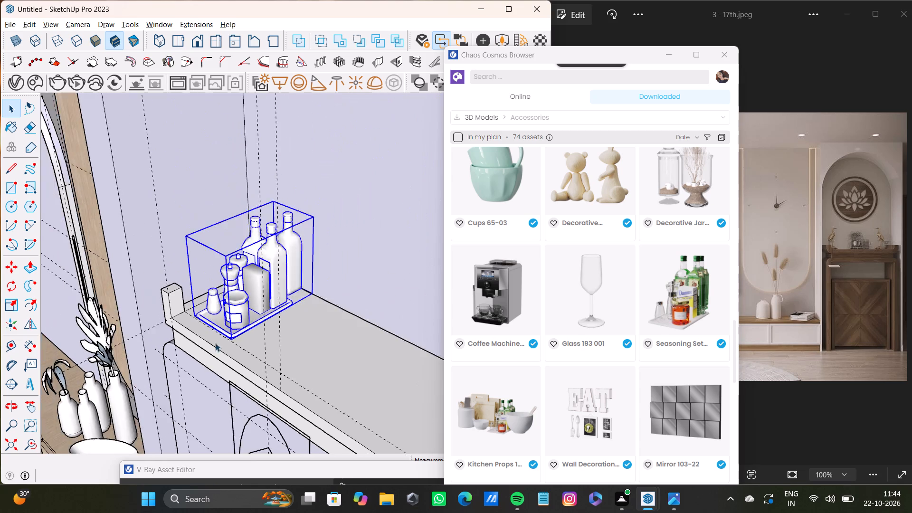
pyautogui.scroll(-2, 215, 343)
pyautogui.moveTo(215, 343); pyautogui.dragTo(314, 347, button='middle')
pyautogui.click(34, 445)
pyautogui.click(0, 441)
pyautogui.moveTo(98, 420); pyautogui.dragTo(129, 414, button='middle')
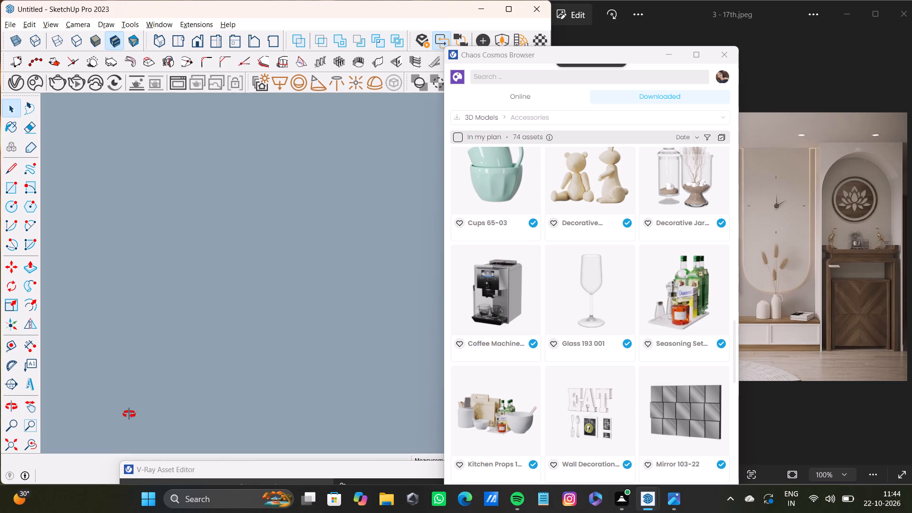
pyautogui.moveTo(129, 414); pyautogui.dragTo(166, 408, button='middle')
pyautogui.click(9, 443)
pyautogui.moveTo(140, 401); pyautogui.dragTo(265, 399, button='middle')
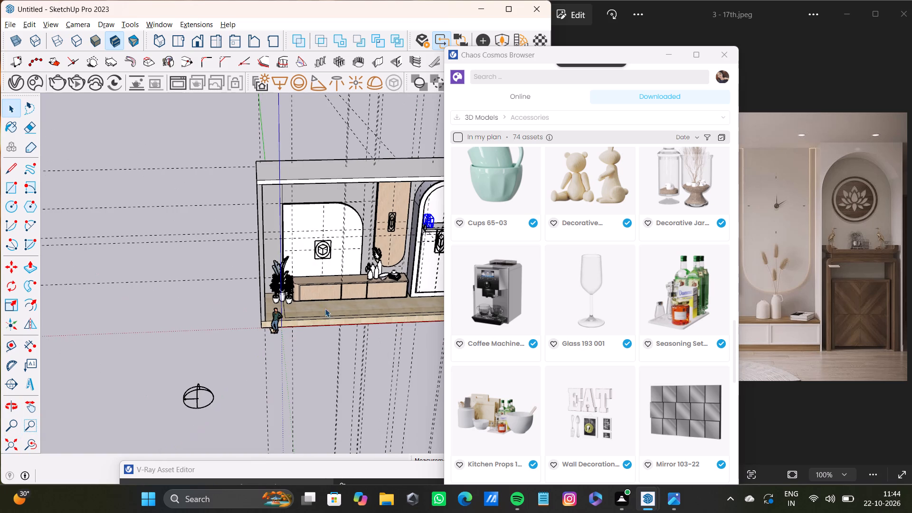
pyautogui.keyDown('shift'); pyautogui.moveTo(346, 294); pyautogui.dragTo(147, 302, button='middle'); pyautogui.keyUp('shift')
pyautogui.scroll(8, 300, 285)
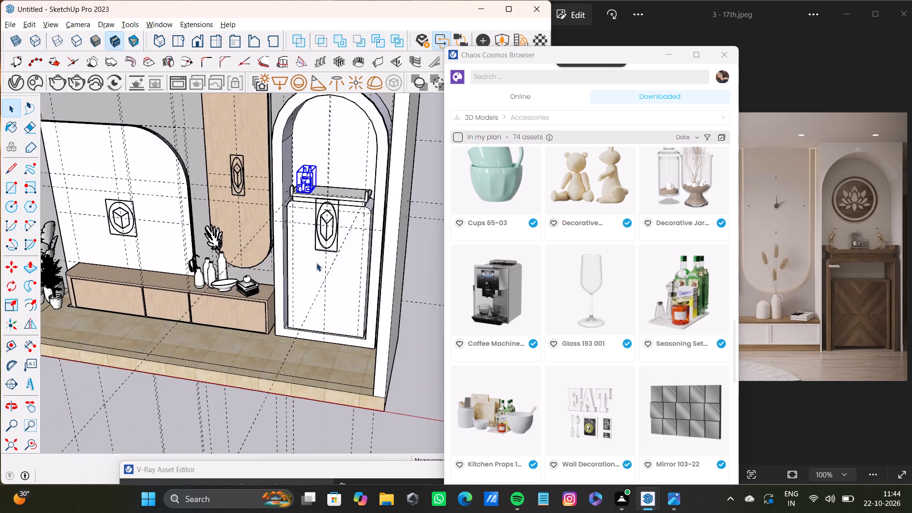
pyautogui.moveTo(316, 261); pyautogui.dragTo(446, 245, button='middle')
pyautogui.scroll(8, 446, 245)
pyautogui.keyDown('shift'); pyautogui.moveTo(307, 171); pyautogui.dragTo(137, 281, button='middle'); pyautogui.keyUp('shift')
pyautogui.scroll(4, 199, 252)
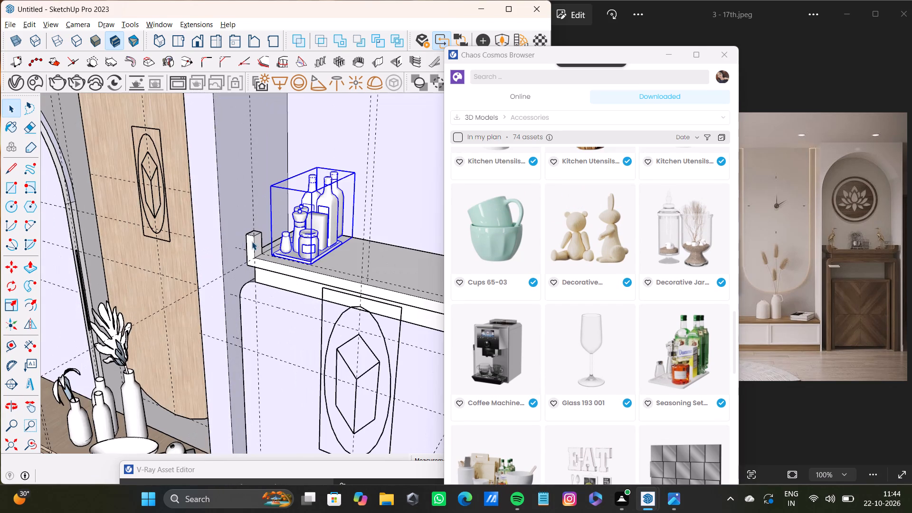
pyautogui.press('s')
pyautogui.moveTo(318, 169); pyautogui.dragTo(315, 142)
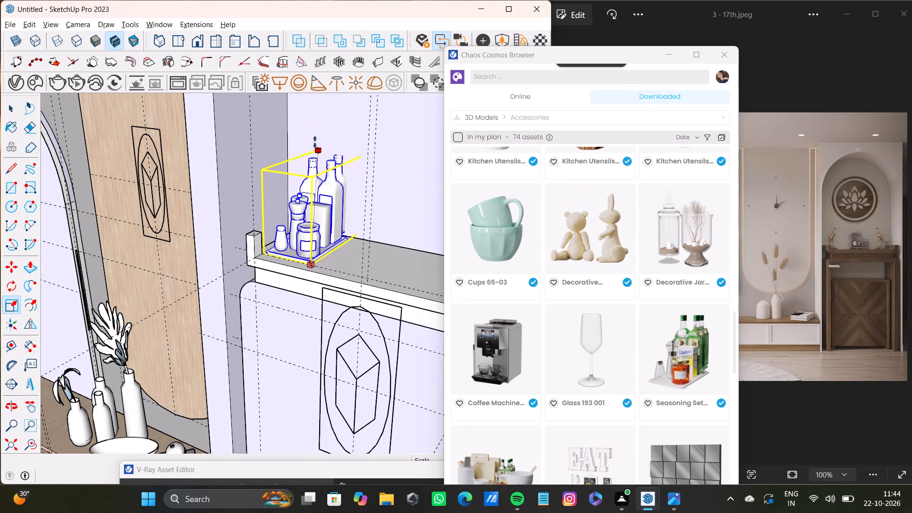
pyautogui.moveTo(315, 142); pyautogui.dragTo(311, 123)
# Scale the seasoning set on the mantel shelf down slightly by its upper corner.
pyautogui.scroll(-4, 335, 226)
pyautogui.moveTo(338, 252); pyautogui.dragTo(281, 246, button='middle')
pyautogui.moveTo(380, 259); pyautogui.dragTo(391, 258, button='middle')
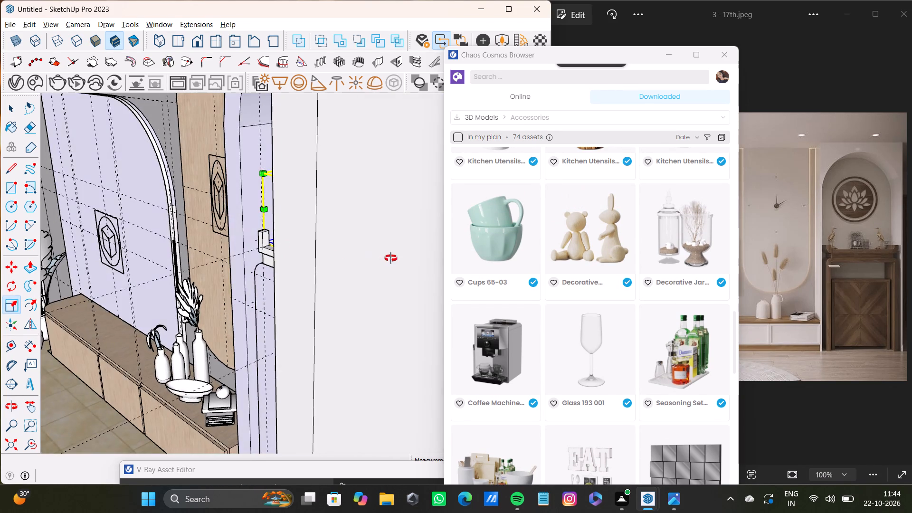
pyautogui.moveTo(391, 258); pyautogui.dragTo(458, 260, button='middle')
pyautogui.moveTo(275, 163); pyautogui.dragTo(273, 173)
# Move the seasoning set by its front base corner toward the shelf's front edge and away from the niche's side wall.
pyautogui.scroll(1, 285, 197)
pyautogui.moveTo(285, 197); pyautogui.dragTo(303, 251, button='middle')
pyautogui.scroll(7, 285, 272)
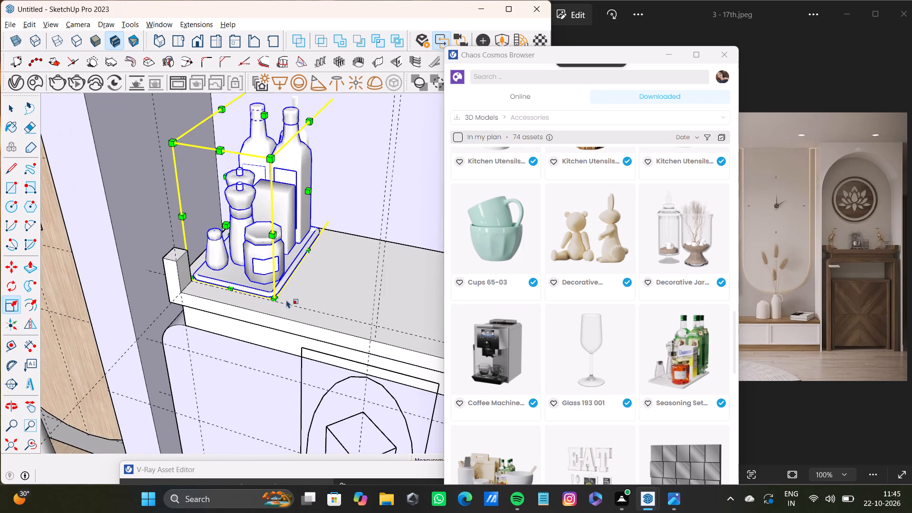
pyautogui.moveTo(314, 281); pyautogui.dragTo(276, 255, button='middle')
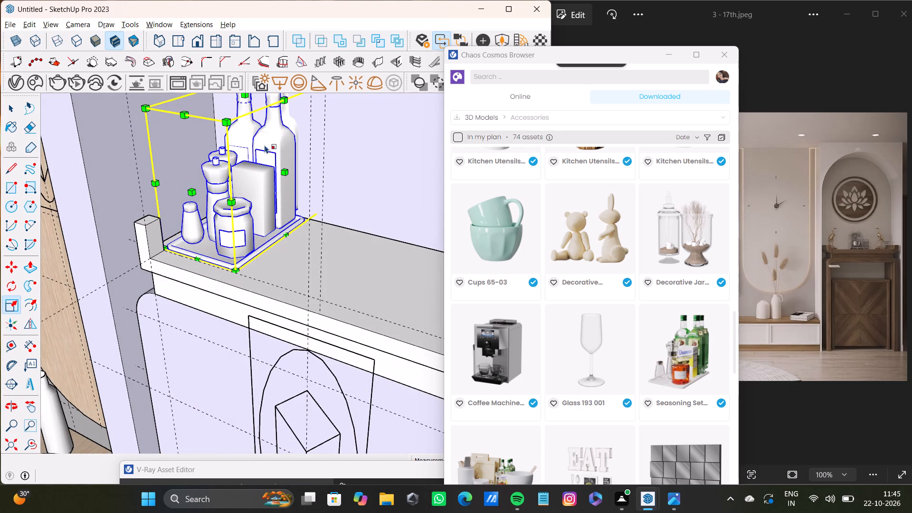
pyautogui.scroll(-4, 273, 201)
pyautogui.moveTo(279, 219); pyautogui.dragTo(333, 232, button='middle')
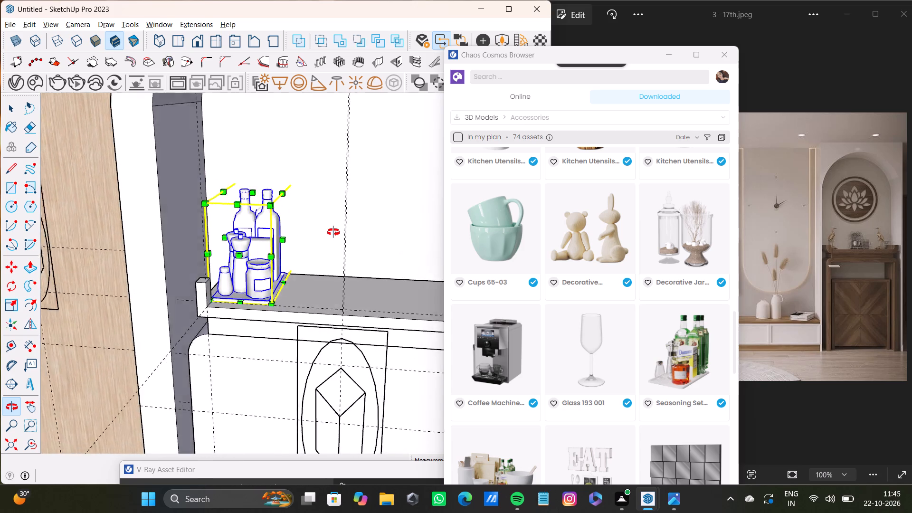
pyautogui.moveTo(333, 232); pyautogui.dragTo(277, 228, button='middle')
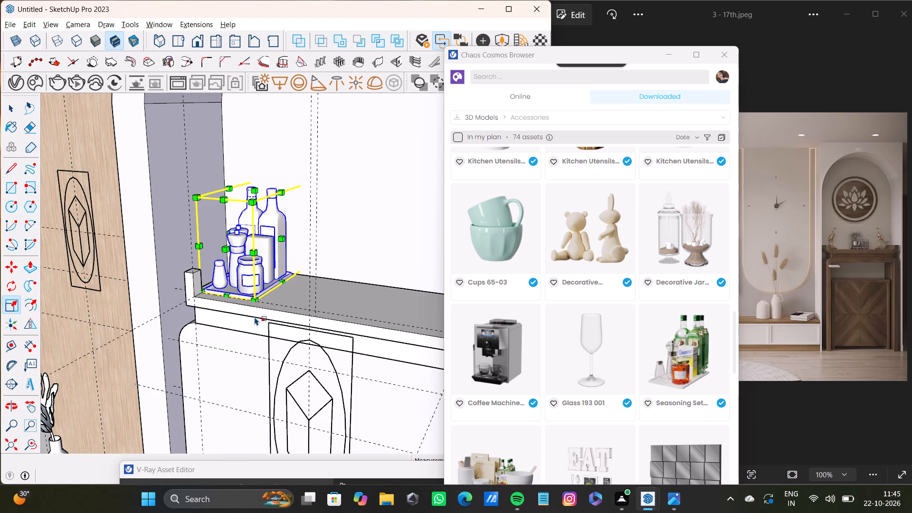
pyautogui.press('m')
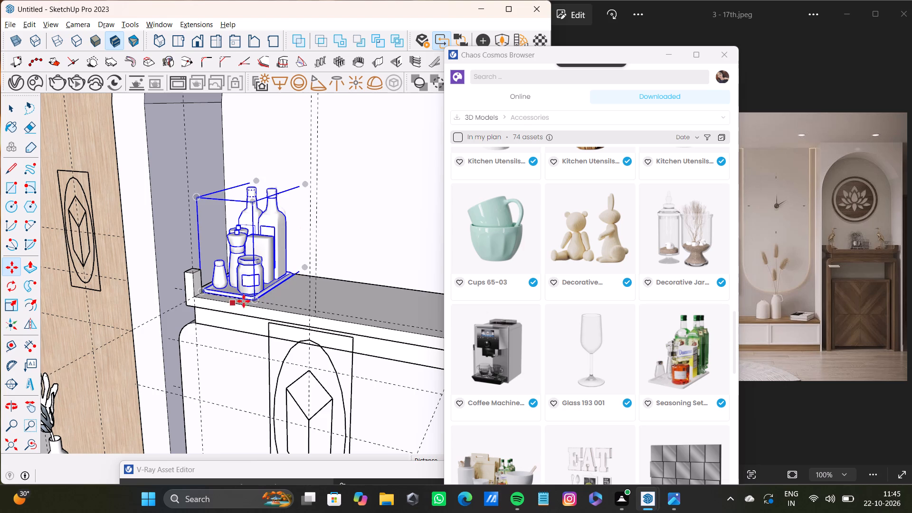
pyautogui.click(254, 302)
pyautogui.click(274, 323)
# Rotate the seasoning set horizontally about its back base corner so the tray sits at an angle to the shelf.
pyautogui.moveTo(313, 322); pyautogui.dragTo(315, 322, button='middle')
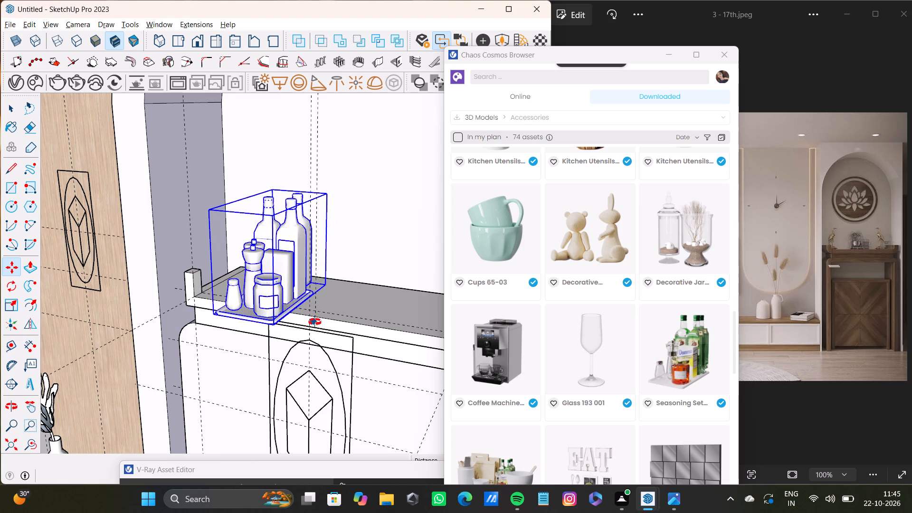
pyautogui.moveTo(315, 322); pyautogui.dragTo(519, 350, button='middle')
pyautogui.press('q')
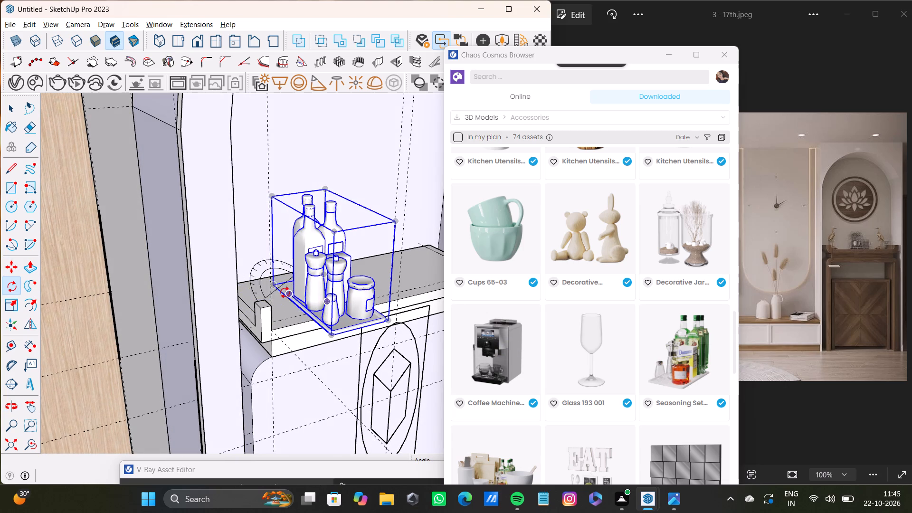
pyautogui.click(271, 285)
pyautogui.click(331, 335)
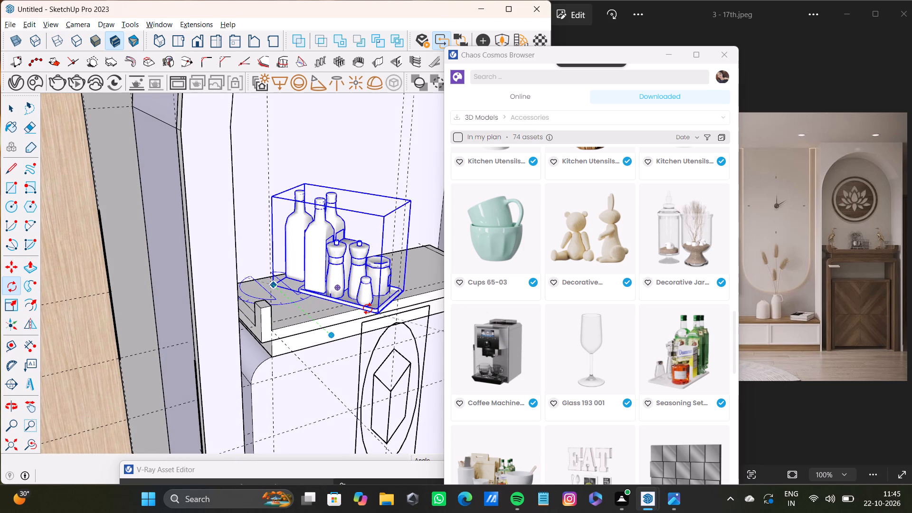
pyautogui.click(368, 309)
pyautogui.press('space')
# Scale the rotated seasoning set down slightly from its upper back corner.
pyautogui.scroll(-4, 304, 290)
pyautogui.moveTo(326, 308); pyautogui.dragTo(157, 320, button='middle')
pyautogui.press('s')
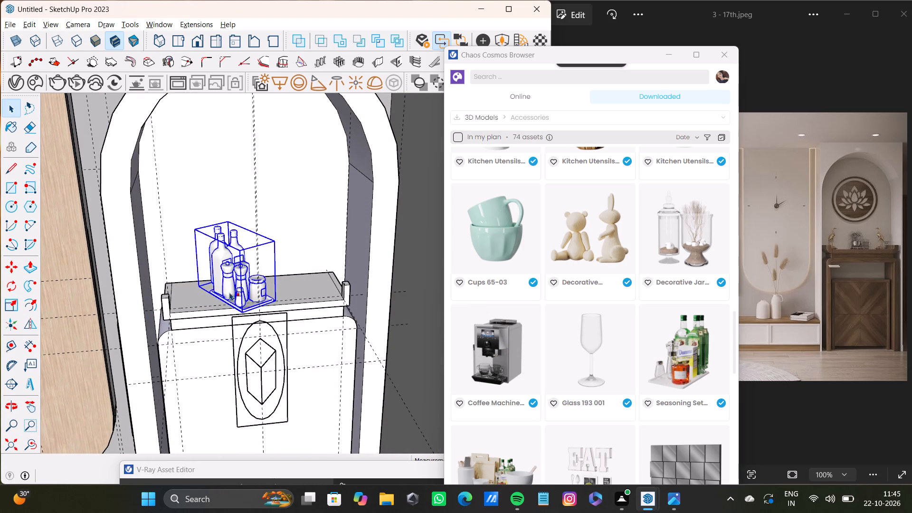
pyautogui.moveTo(230, 218); pyautogui.dragTo(228, 231)
pyautogui.press('space')
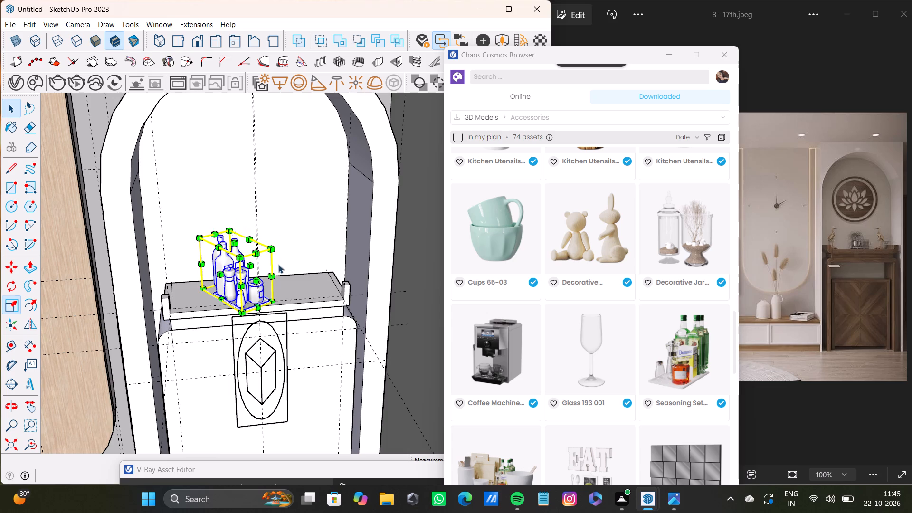
# Move the seasoning set by its front base corner to the shelf end nearest the wood wall panel.
pyautogui.click(281, 273)
pyautogui.click(249, 298)
pyautogui.press('m')
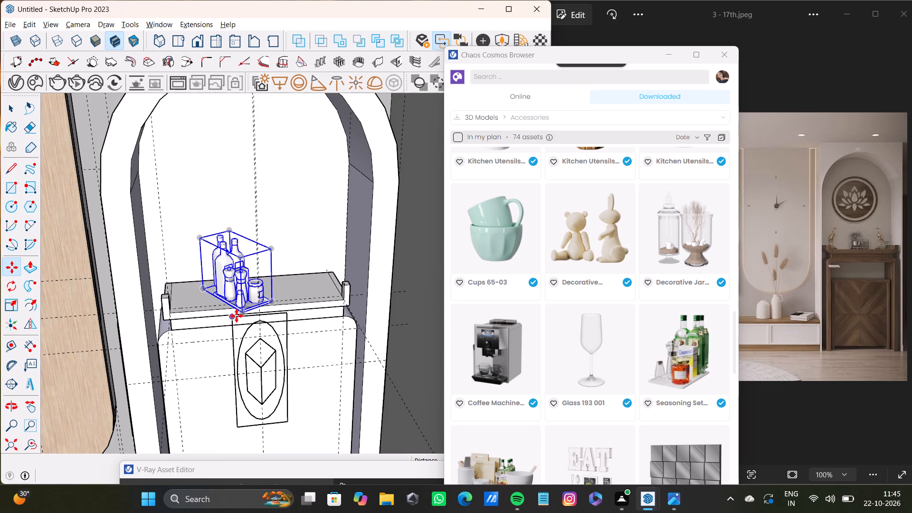
pyautogui.click(240, 314)
pyautogui.click(198, 306)
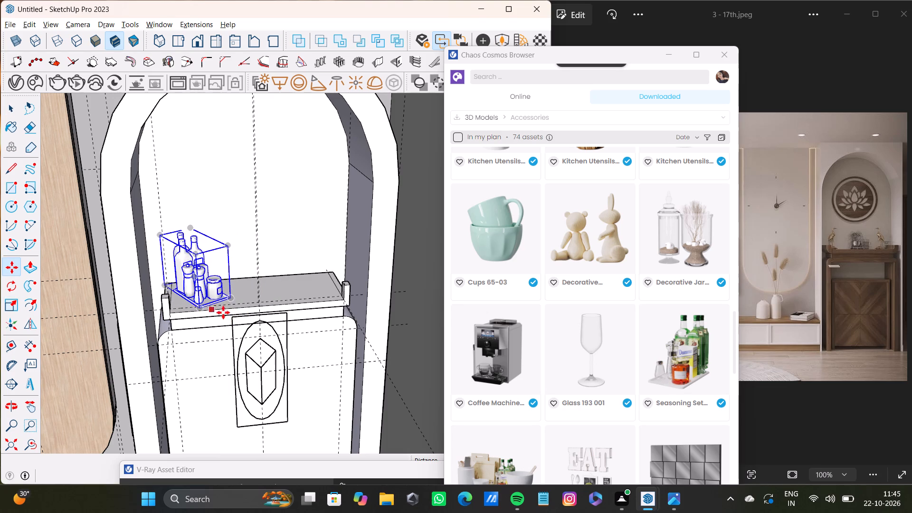
# Find the downloaded Cosmos Vase 20-16 and place one copy on the mantel shelf at the end opposite the seasoning set.
pyautogui.scroll(-4, 226, 312)
pyautogui.moveTo(228, 311); pyautogui.dragTo(209, 305, button='middle')
pyautogui.scroll(8, 190, 285)
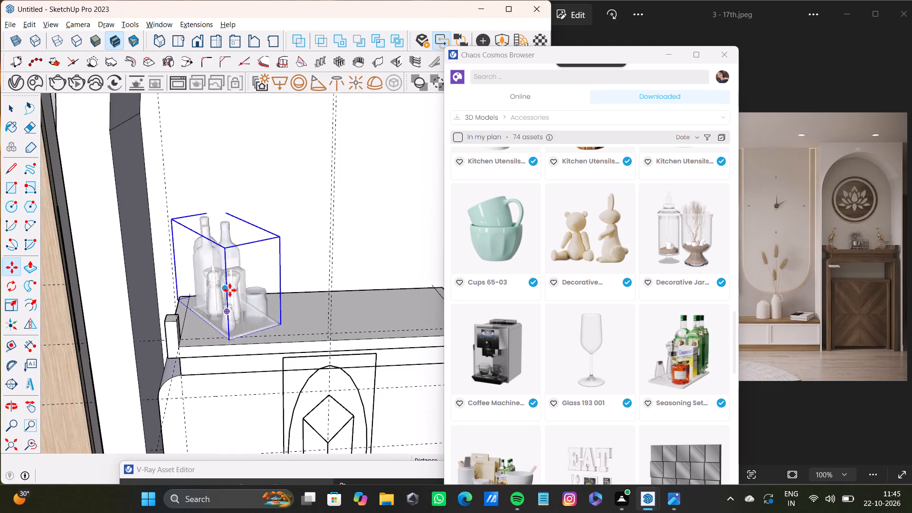
pyautogui.scroll(-4, 230, 290)
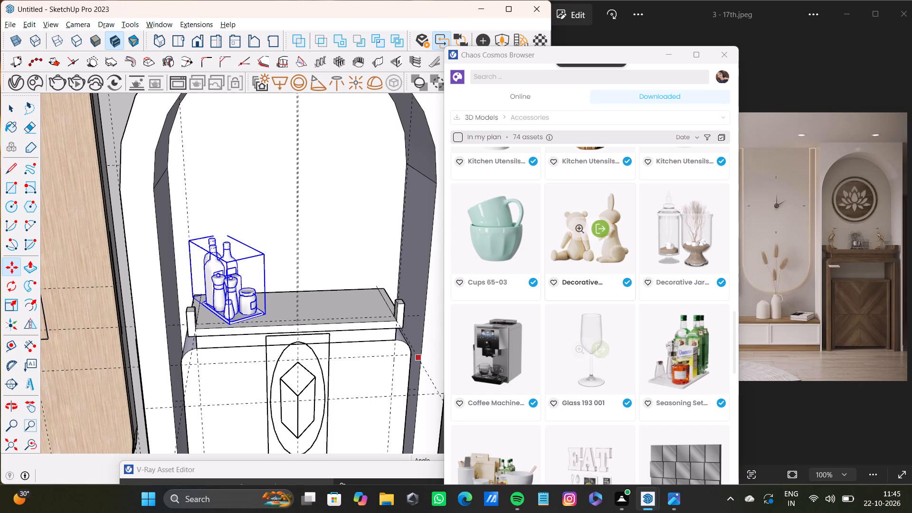
pyautogui.scroll(1, 586, 376)
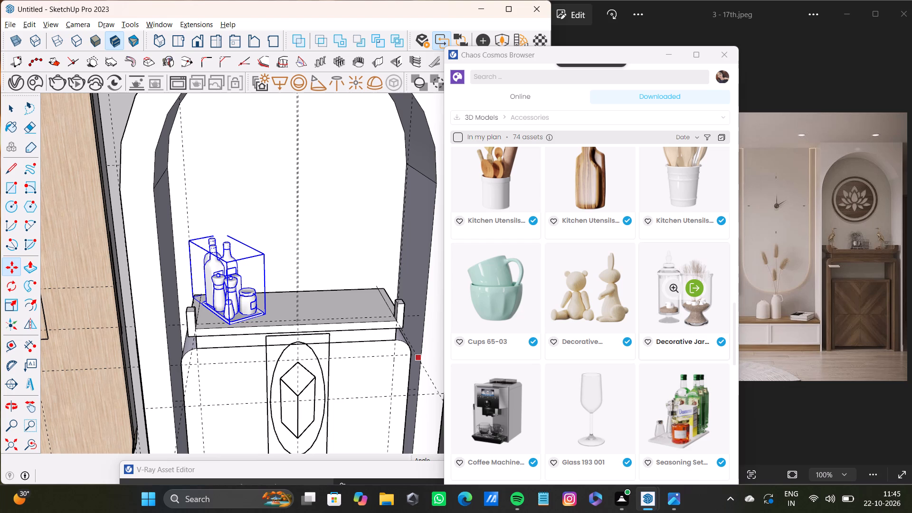
pyautogui.scroll(7, 614, 303)
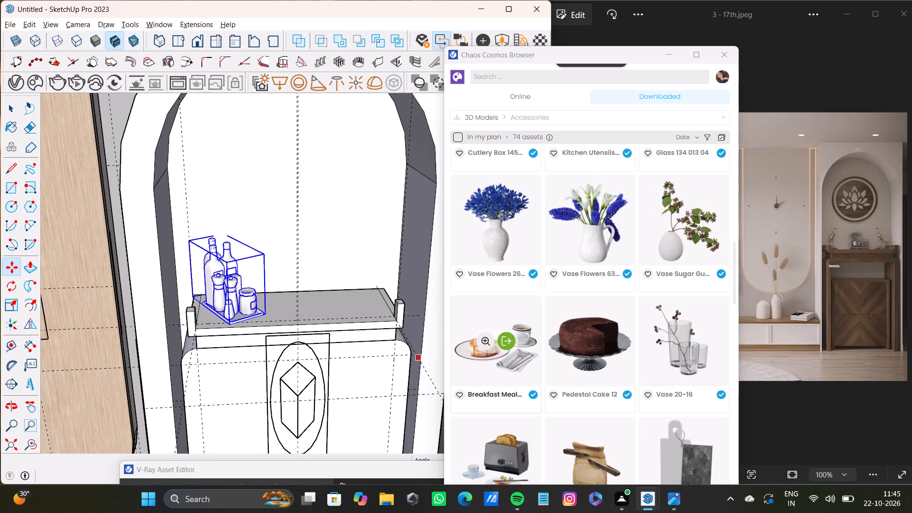
pyautogui.click(696, 341)
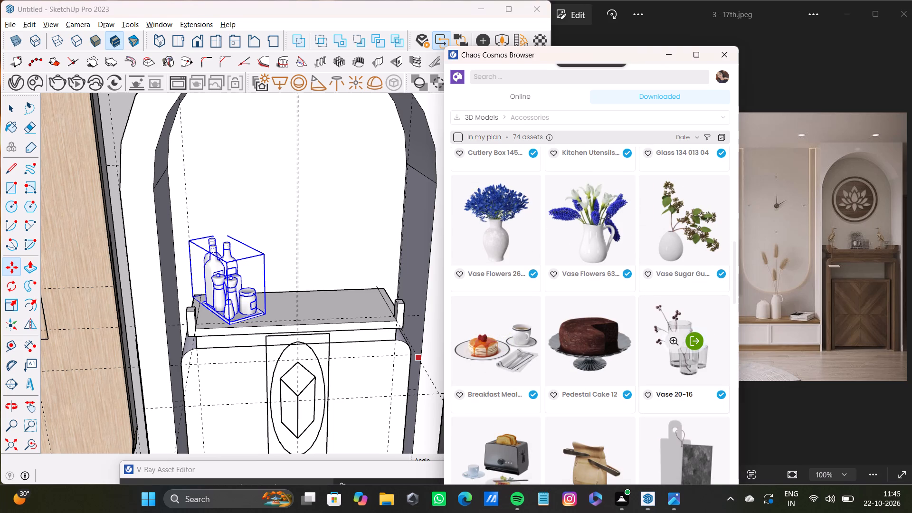
pyautogui.scroll(9, 338, 308)
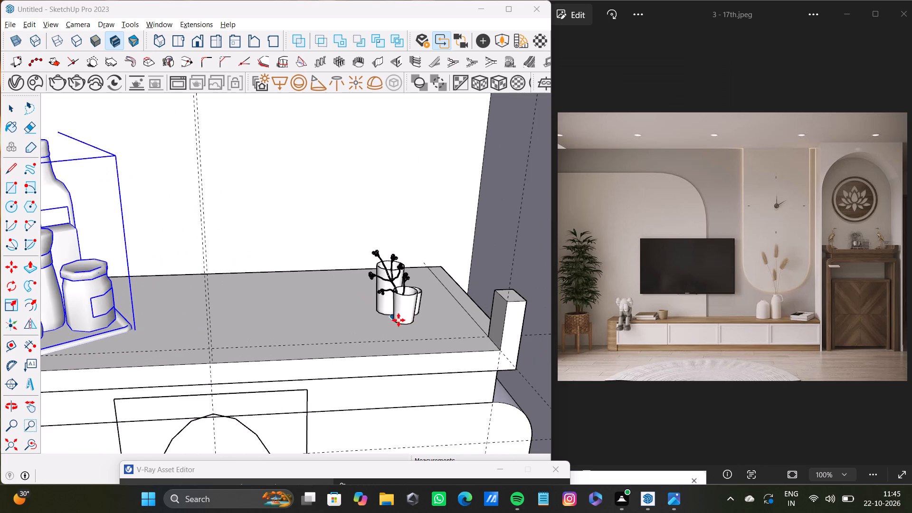
pyautogui.click(399, 320)
# Scale the newly placed glass vase set up uniformly from its front base corner.
pyautogui.press('space')
pyautogui.click(392, 293)
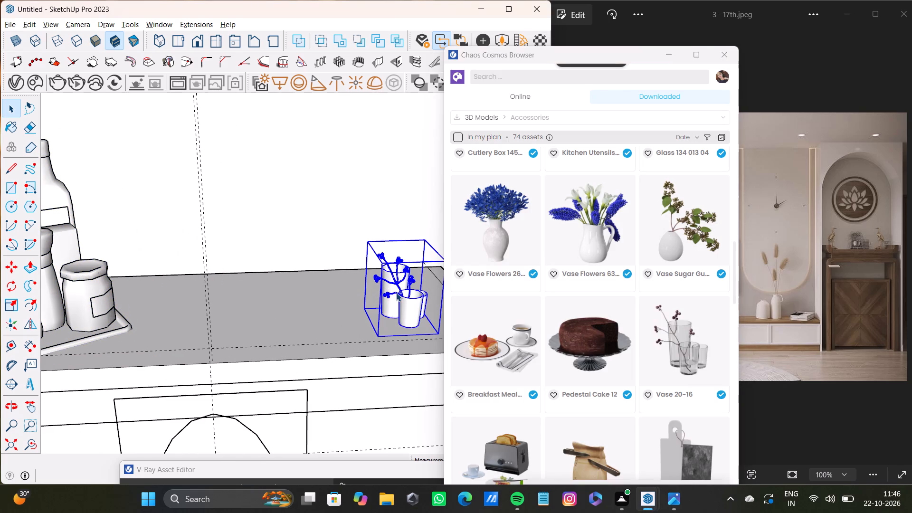
pyautogui.press('s')
pyautogui.moveTo(426, 238); pyautogui.dragTo(417, 160)
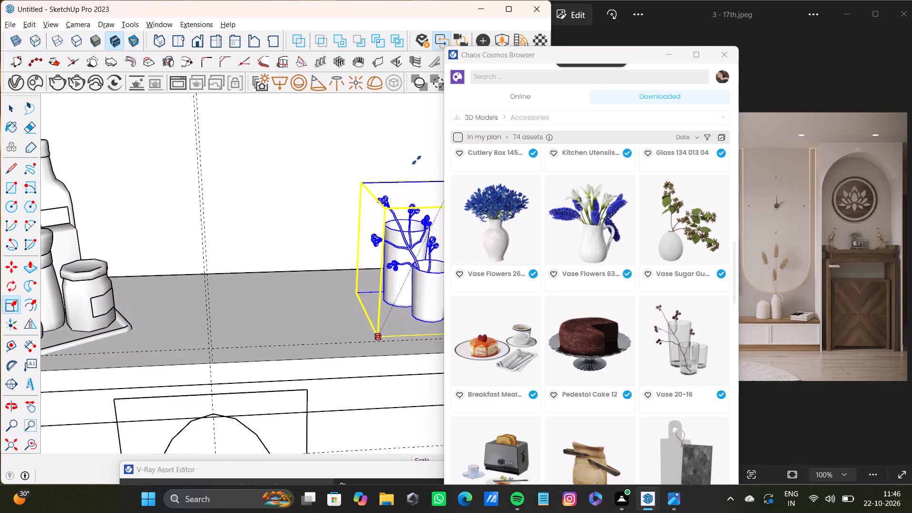
pyautogui.moveTo(417, 160); pyautogui.dragTo(420, 152)
pyautogui.scroll(-3, 323, 242)
pyautogui.keyDown('shift'); pyautogui.moveTo(348, 293); pyautogui.dragTo(214, 290, button='middle'); pyautogui.keyUp('shift')
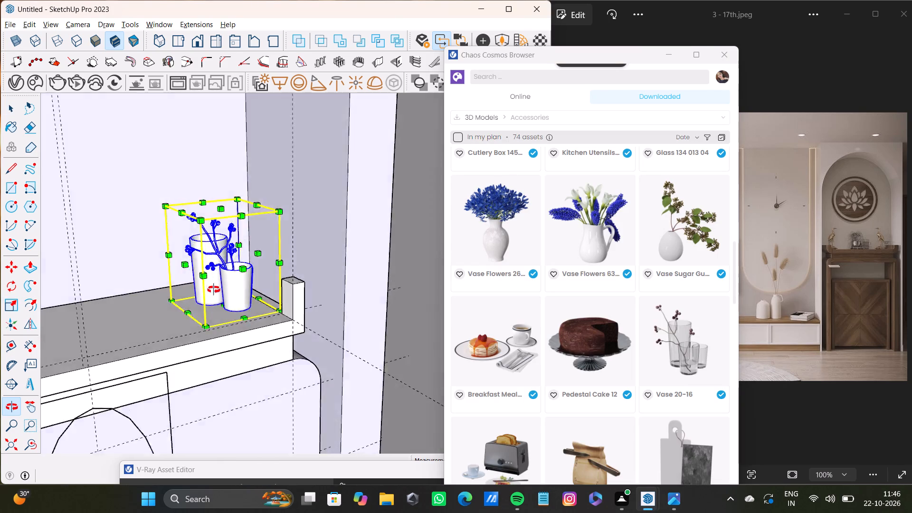
# Scale the glass vase set up a little more from its upper corner.
pyautogui.keyDown('shift'); pyautogui.moveTo(214, 290); pyautogui.dragTo(186, 320, button='middle'); pyautogui.keyUp('shift')
pyautogui.moveTo(237, 197); pyautogui.dragTo(230, 161)
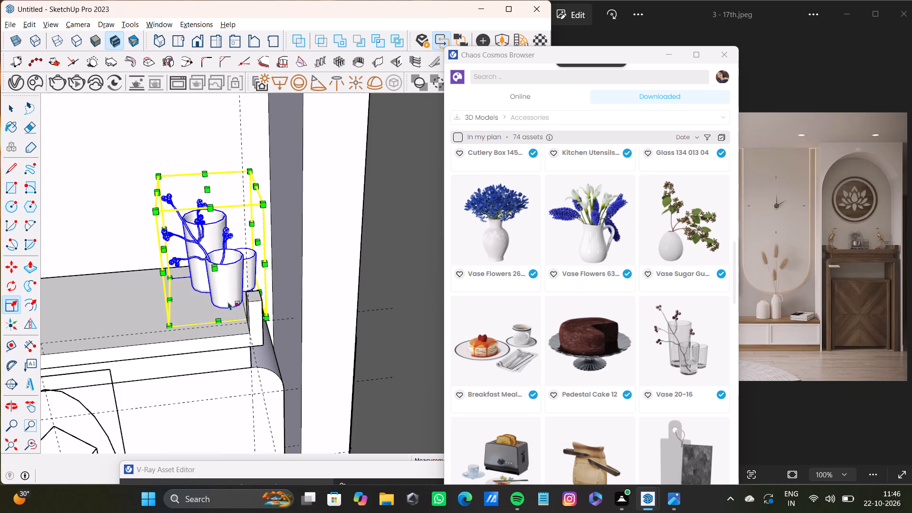
# Move the glass vase set slightly along the mantel shelf, away from the end post and toward the seasoning set.
pyautogui.keyDown('shift'); pyautogui.moveTo(234, 304); pyautogui.dragTo(294, 279, button='middle'); pyautogui.keyUp('shift')
pyautogui.press('m')
pyautogui.click(285, 284)
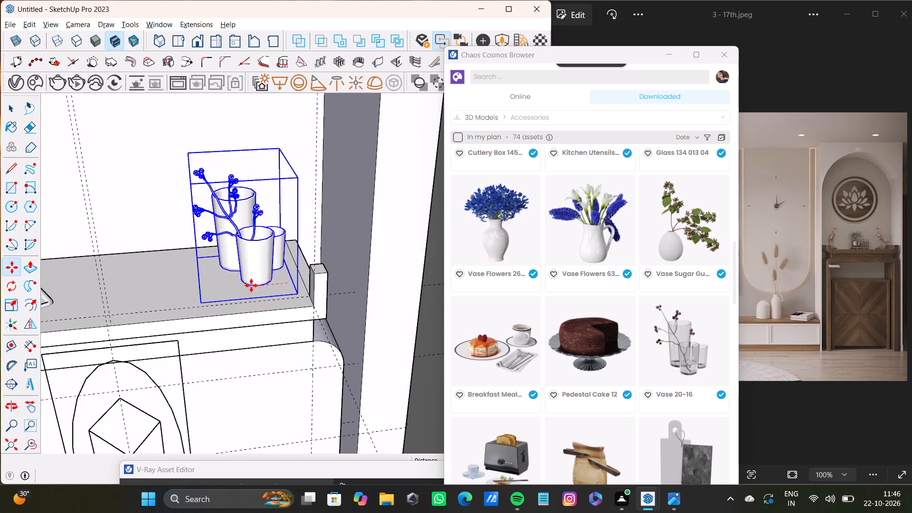
pyautogui.click(247, 285)
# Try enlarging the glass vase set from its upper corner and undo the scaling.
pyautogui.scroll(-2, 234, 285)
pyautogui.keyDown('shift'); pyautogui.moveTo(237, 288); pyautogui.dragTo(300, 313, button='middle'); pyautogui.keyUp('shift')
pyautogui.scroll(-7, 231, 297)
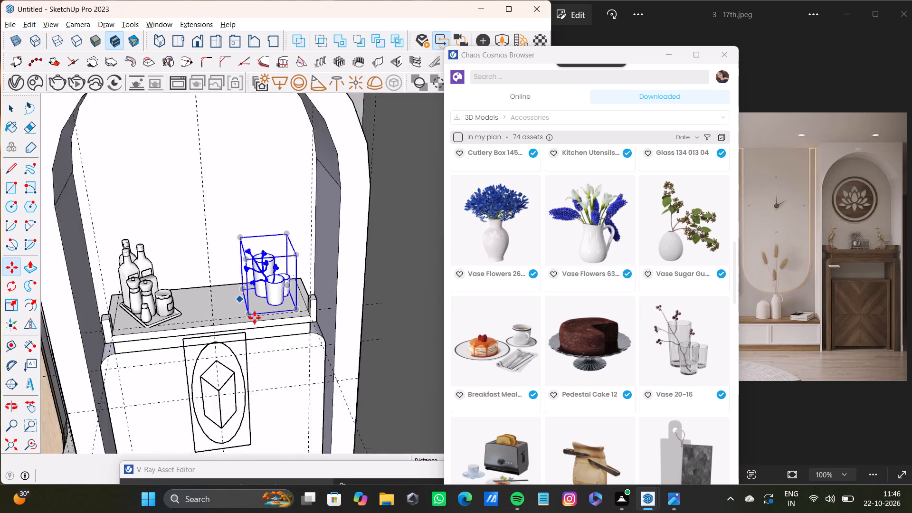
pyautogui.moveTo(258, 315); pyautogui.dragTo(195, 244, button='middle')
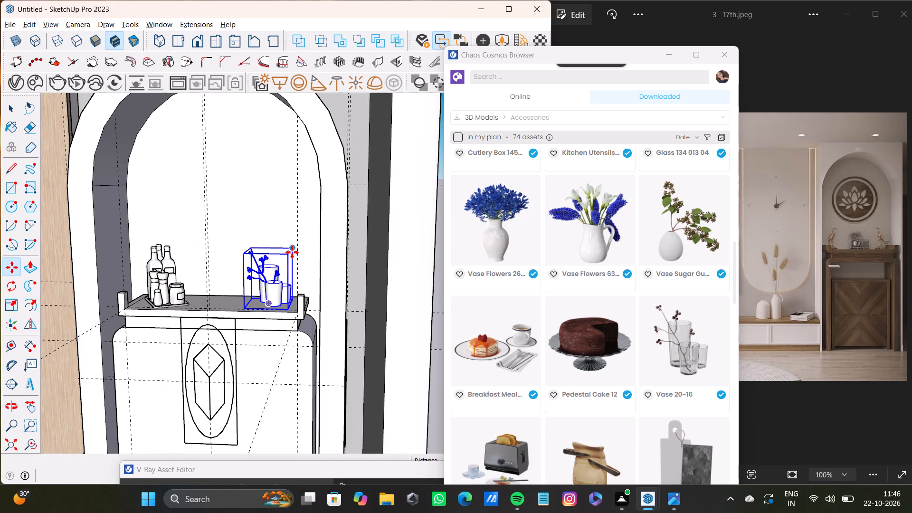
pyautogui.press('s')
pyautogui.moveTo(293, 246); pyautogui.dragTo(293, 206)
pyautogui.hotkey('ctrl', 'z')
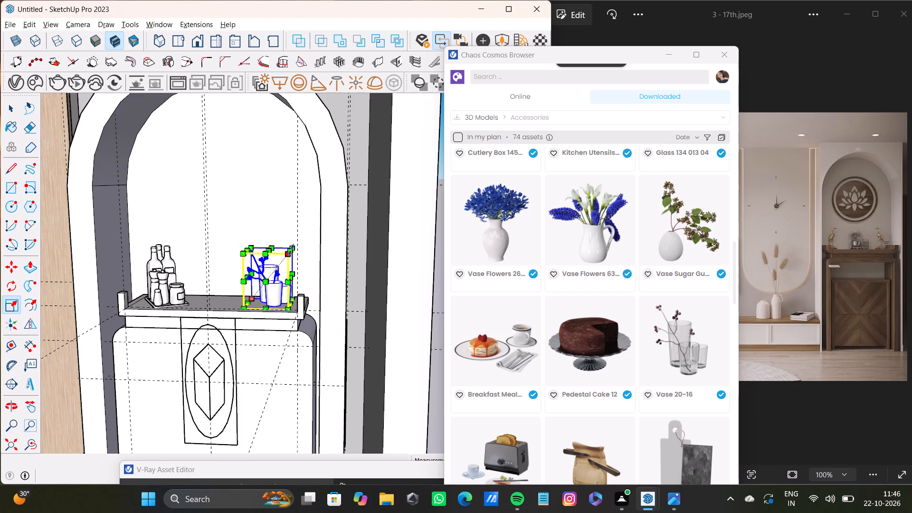
# Stretch the glass vase set taller along the blue axis from its top, keeping its base on the shelf.
pyautogui.moveTo(267, 248); pyautogui.dragTo(265, 225)
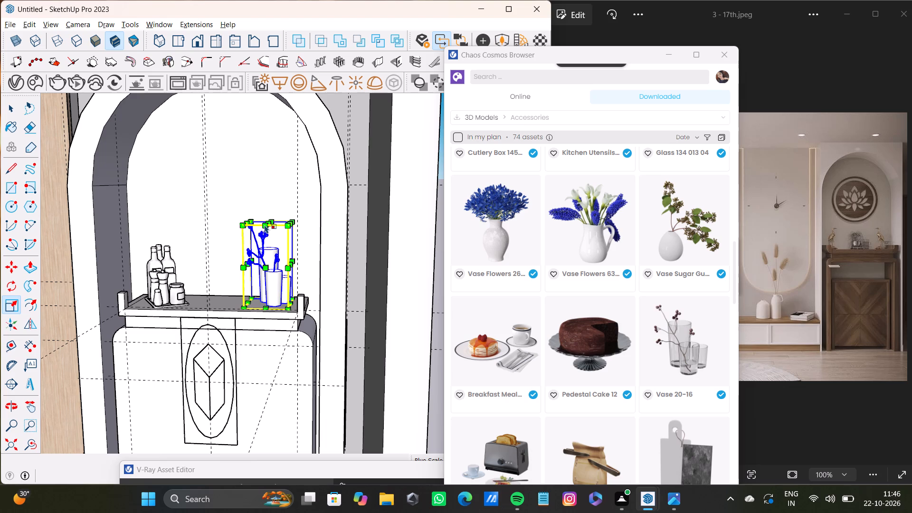
pyautogui.press('space')
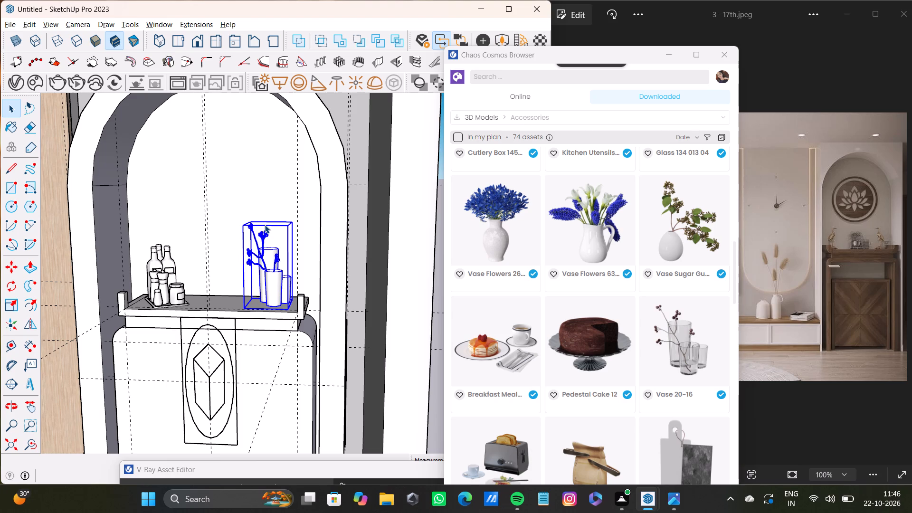
# Examine the seasoning set and glass vases on the mantel shelf within the arched niche, from near and far.
pyautogui.scroll(-5, 312, 311)
pyautogui.scroll(-11, 269, 301)
pyautogui.moveTo(247, 299); pyautogui.dragTo(351, 360, button='middle')
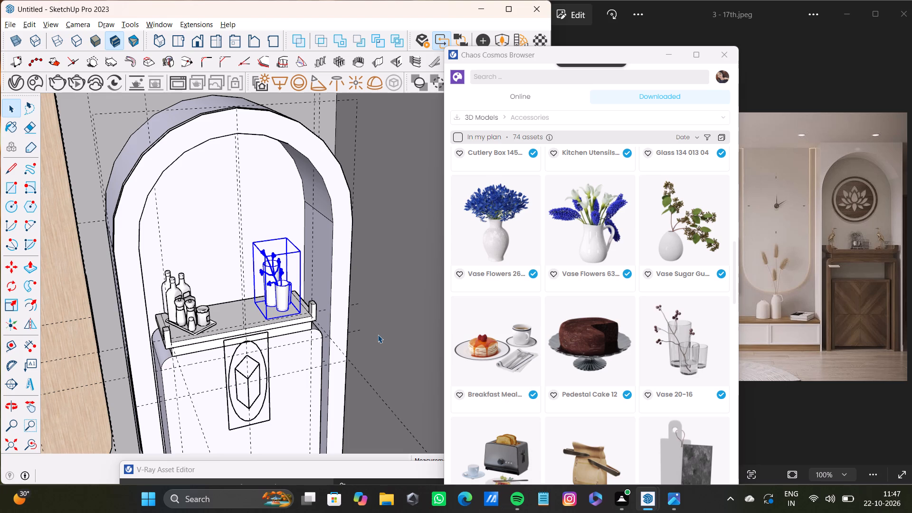
pyautogui.press('space')
pyautogui.scroll(-8, 267, 339)
pyautogui.moveTo(287, 340); pyautogui.dragTo(227, 276, button='middle')
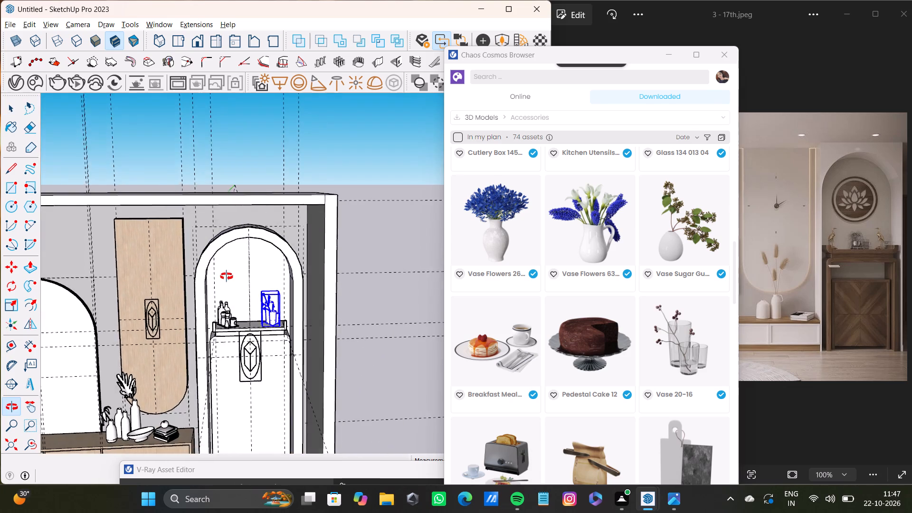
pyautogui.moveTo(227, 276); pyautogui.dragTo(226, 277, button='middle')
pyautogui.scroll(10, 238, 302)
pyautogui.moveTo(327, 344); pyautogui.dragTo(342, 348, button='middle')
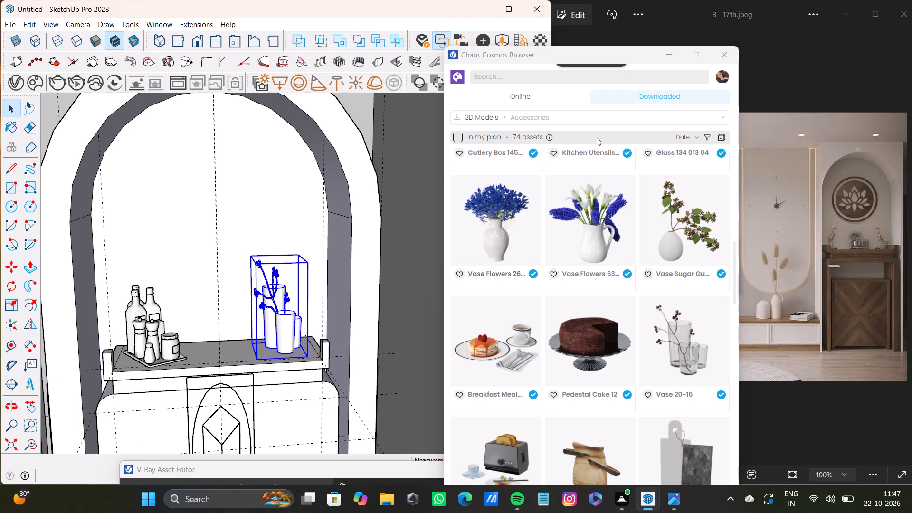
# Close the Chaos Cosmos browser.
pyautogui.click(722, 50)
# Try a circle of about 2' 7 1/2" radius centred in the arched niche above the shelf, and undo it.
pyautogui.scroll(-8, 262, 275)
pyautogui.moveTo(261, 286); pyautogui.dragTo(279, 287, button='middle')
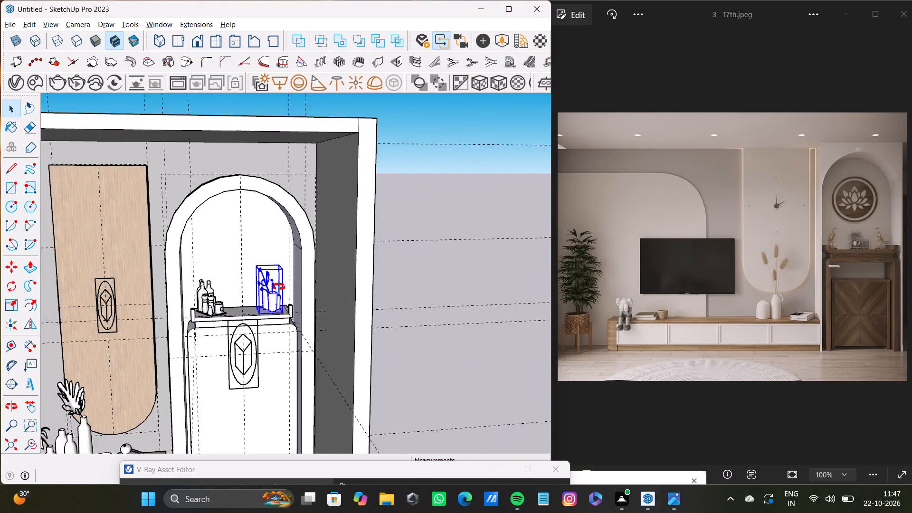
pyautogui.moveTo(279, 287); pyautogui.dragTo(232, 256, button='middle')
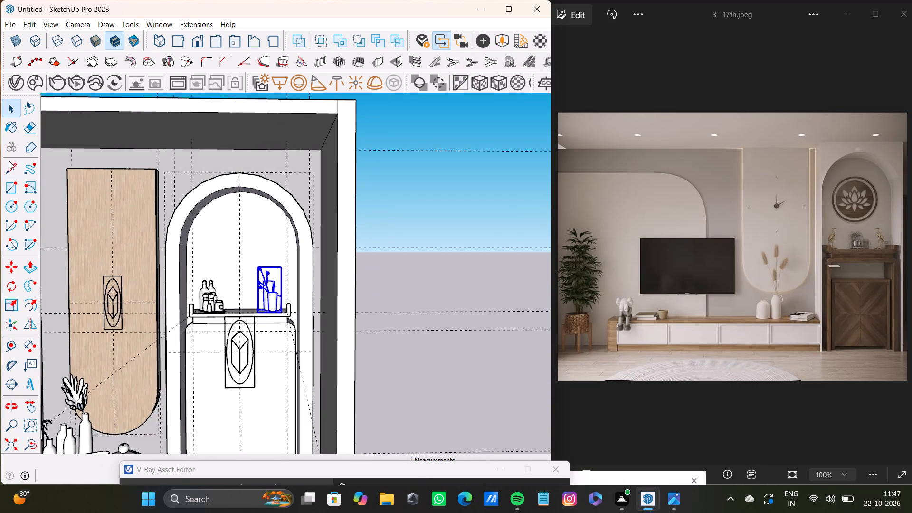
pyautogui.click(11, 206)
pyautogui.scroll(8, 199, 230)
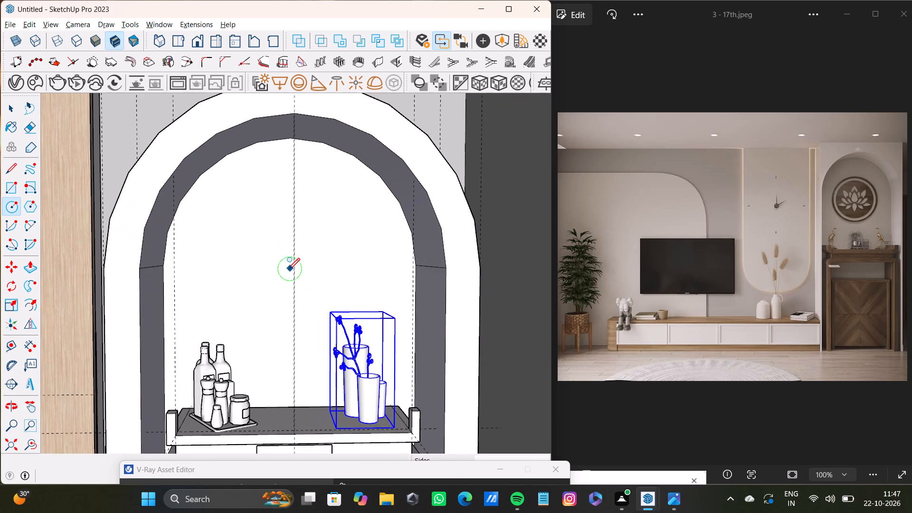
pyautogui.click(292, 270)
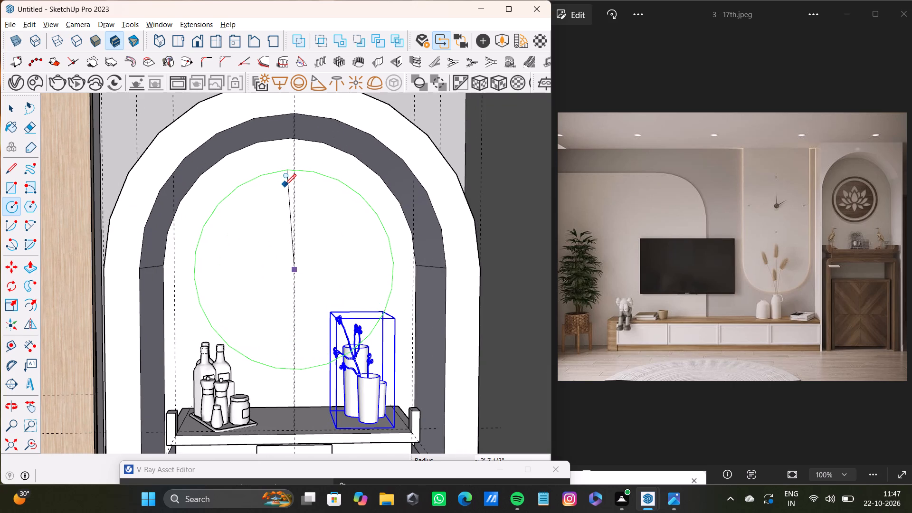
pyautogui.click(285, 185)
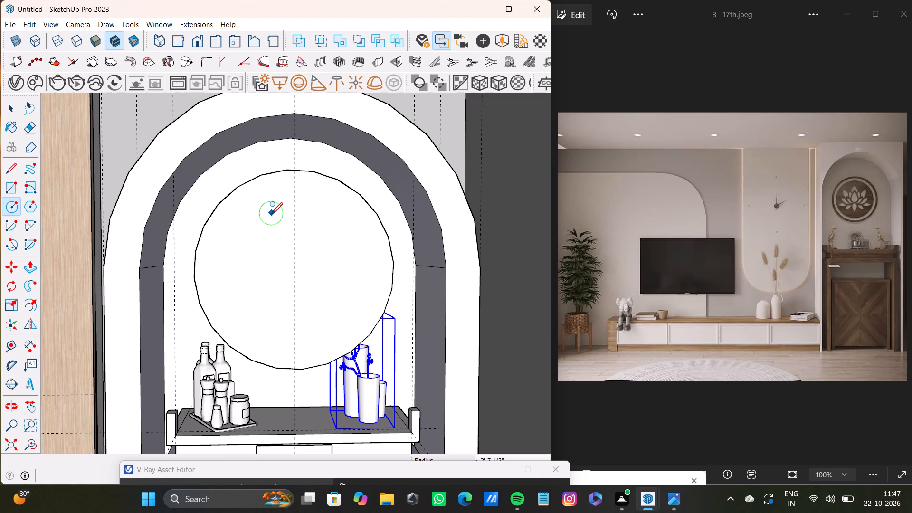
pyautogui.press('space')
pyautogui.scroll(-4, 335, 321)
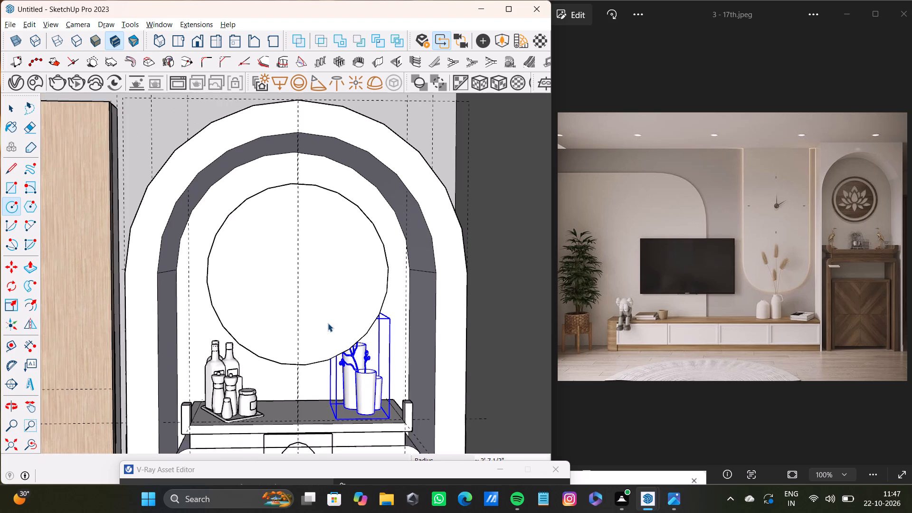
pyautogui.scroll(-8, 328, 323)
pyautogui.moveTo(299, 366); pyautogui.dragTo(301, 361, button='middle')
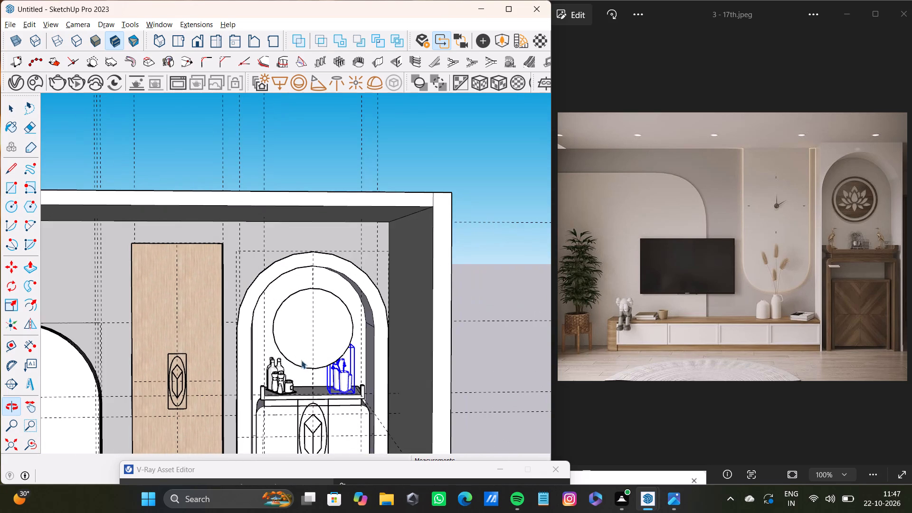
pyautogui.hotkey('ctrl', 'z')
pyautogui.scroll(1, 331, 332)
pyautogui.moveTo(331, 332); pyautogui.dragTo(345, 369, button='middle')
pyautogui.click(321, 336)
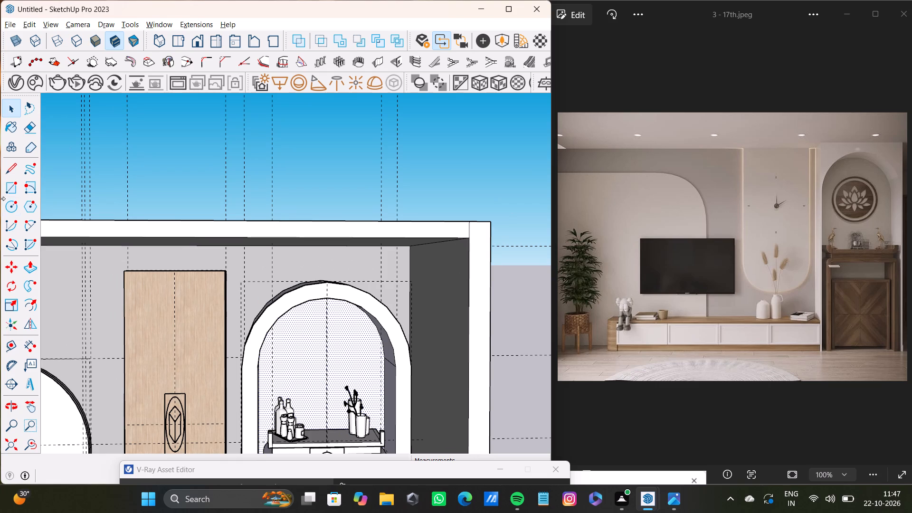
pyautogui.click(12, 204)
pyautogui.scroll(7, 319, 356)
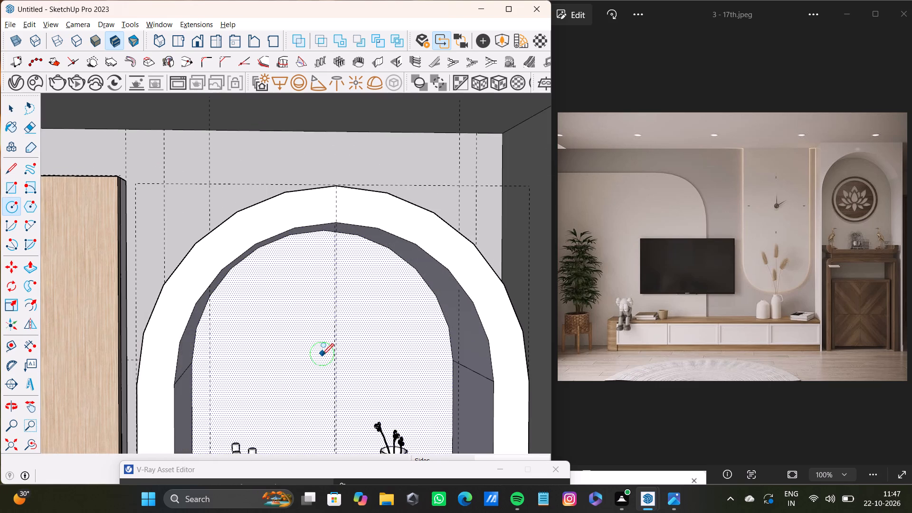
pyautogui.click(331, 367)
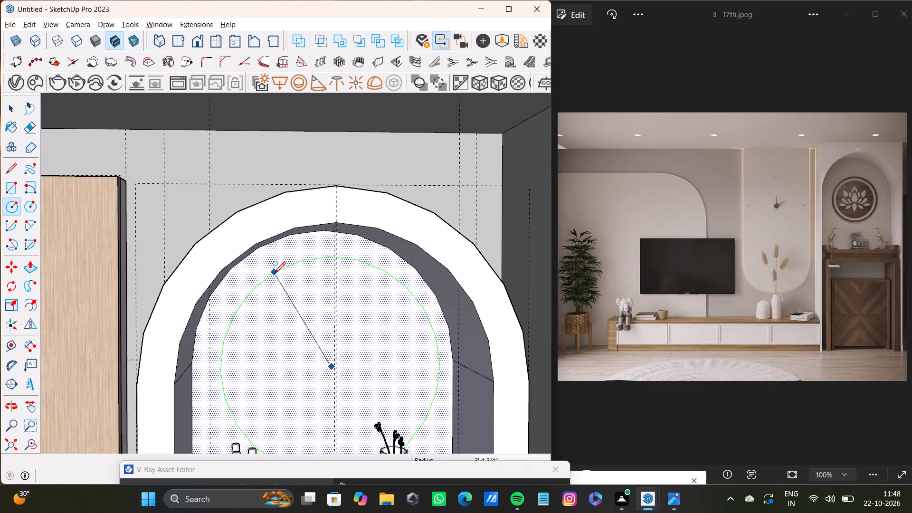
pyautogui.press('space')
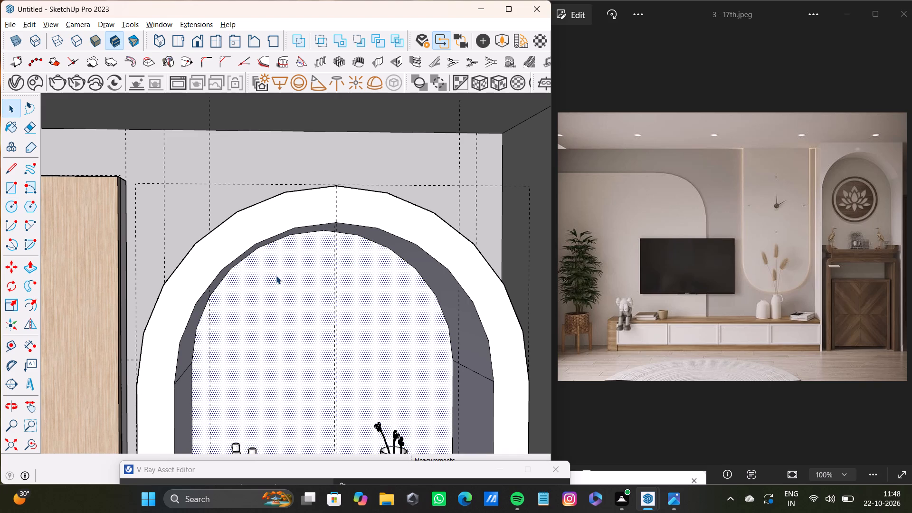
# Draw a circle of about 2 ft radius on the arched niche's back face, centred above the mantel shelf.
pyautogui.click(11, 206)
pyautogui.keyDown('shift'); pyautogui.moveTo(299, 338); pyautogui.dragTo(305, 240, button='middle'); pyautogui.keyUp('shift')
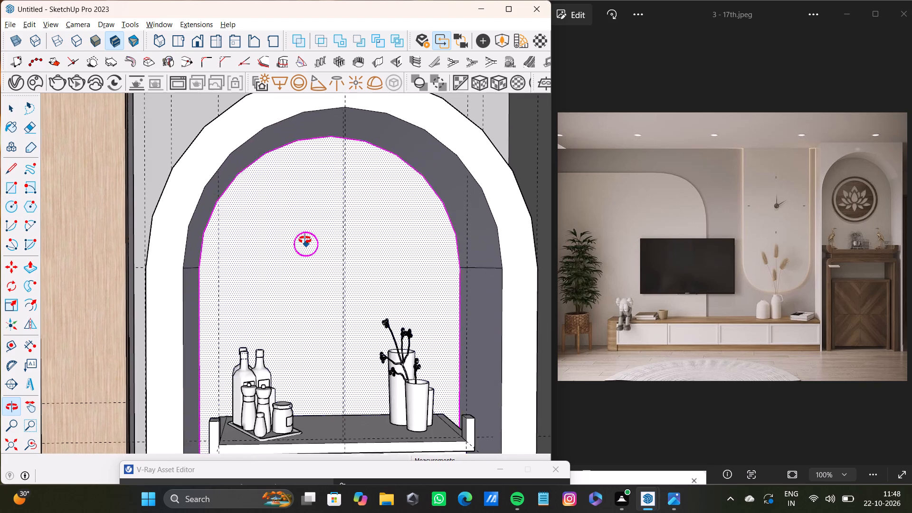
pyautogui.keyDown('shift'); pyautogui.moveTo(305, 240); pyautogui.dragTo(304, 277, button='middle'); pyautogui.keyUp('shift')
pyautogui.moveTo(341, 324); pyautogui.dragTo(387, 305, button='middle')
pyautogui.click(324, 296)
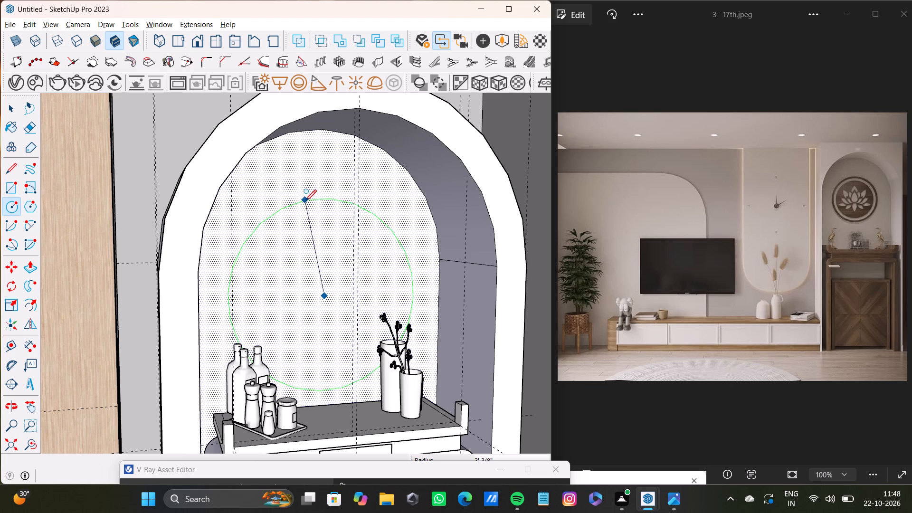
pyautogui.click(304, 196)
pyautogui.press('space')
# Offset the circular face's edge inward by about 2" to form a thin ring on the niche's back face.
pyautogui.moveTo(342, 329); pyautogui.dragTo(284, 327, button='middle')
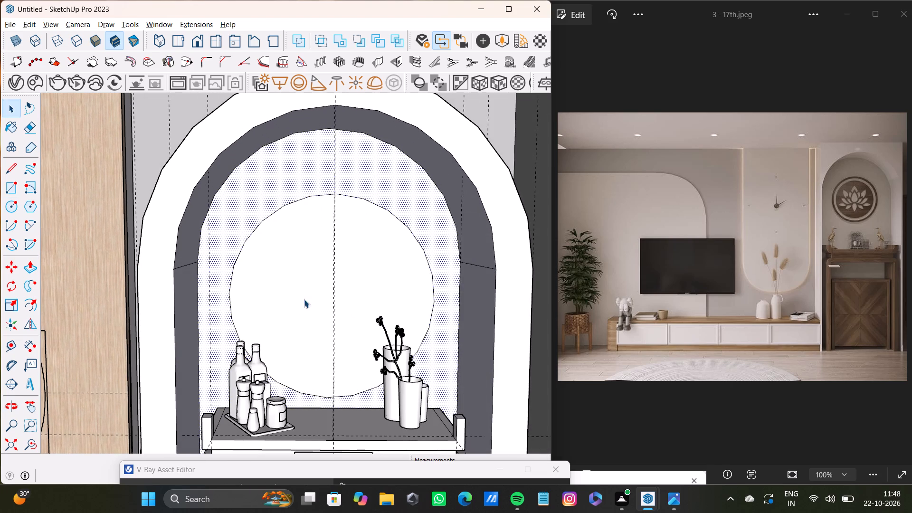
pyautogui.press('space')
pyautogui.click(304, 299)
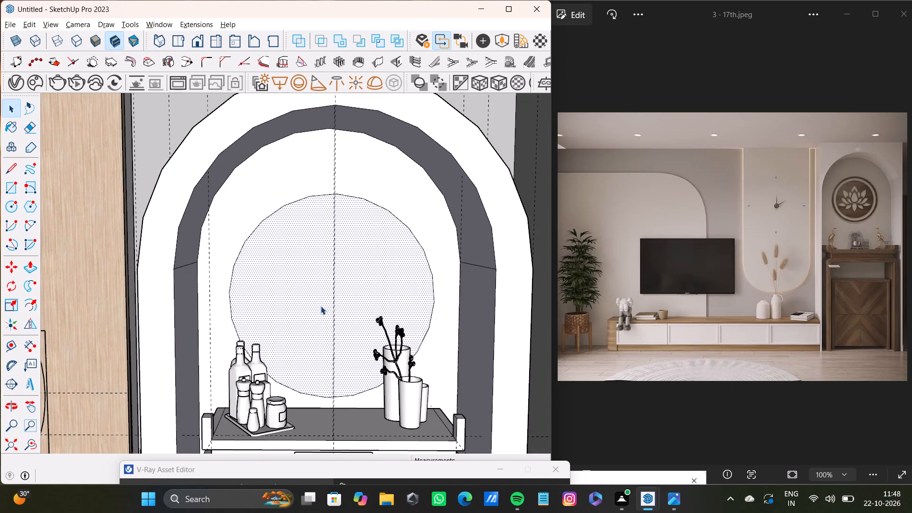
pyautogui.press('f')
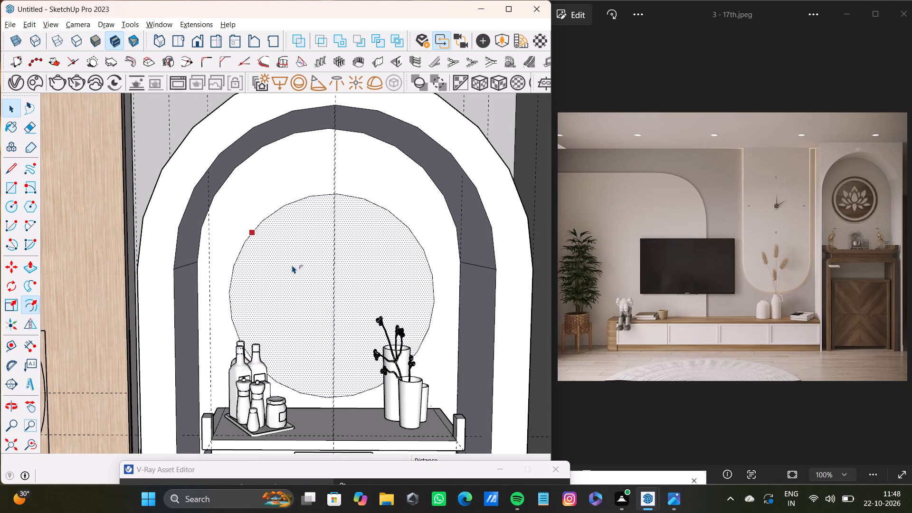
pyautogui.moveTo(294, 267); pyautogui.dragTo(248, 254)
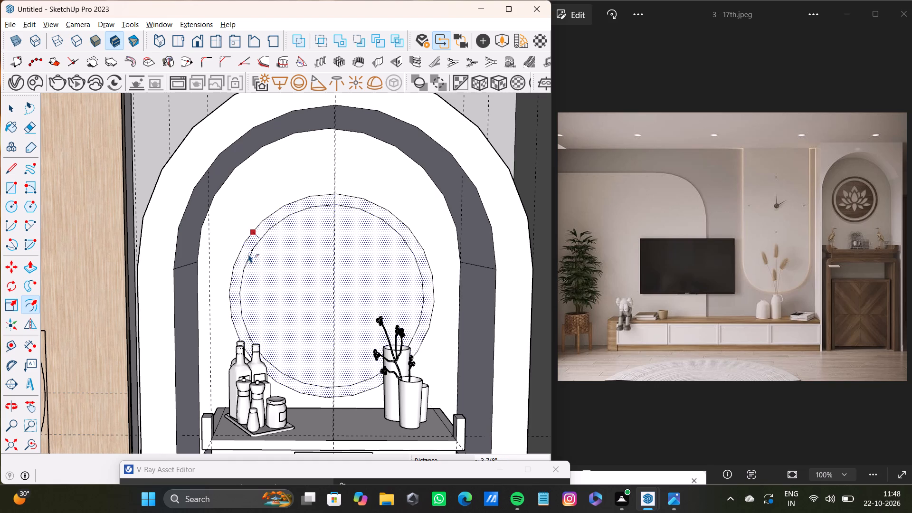
pyautogui.moveTo(248, 254); pyautogui.dragTo(246, 254)
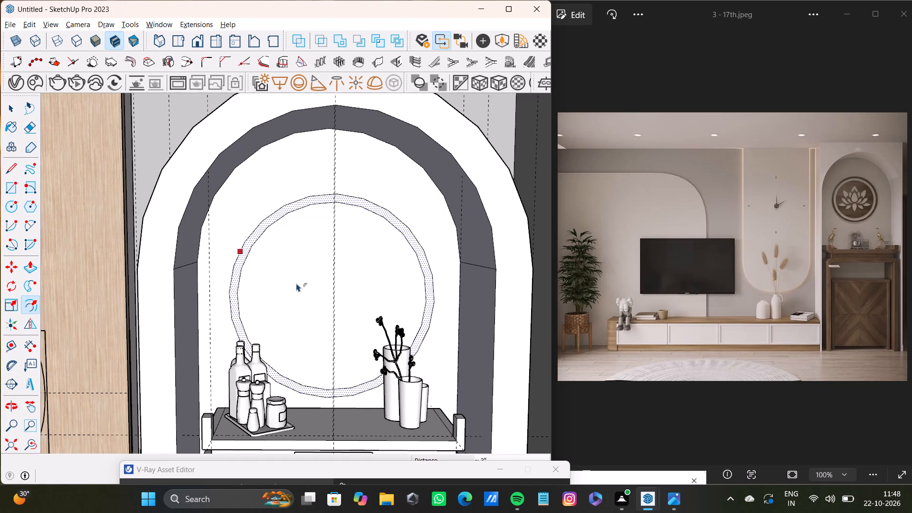
pyautogui.press('space')
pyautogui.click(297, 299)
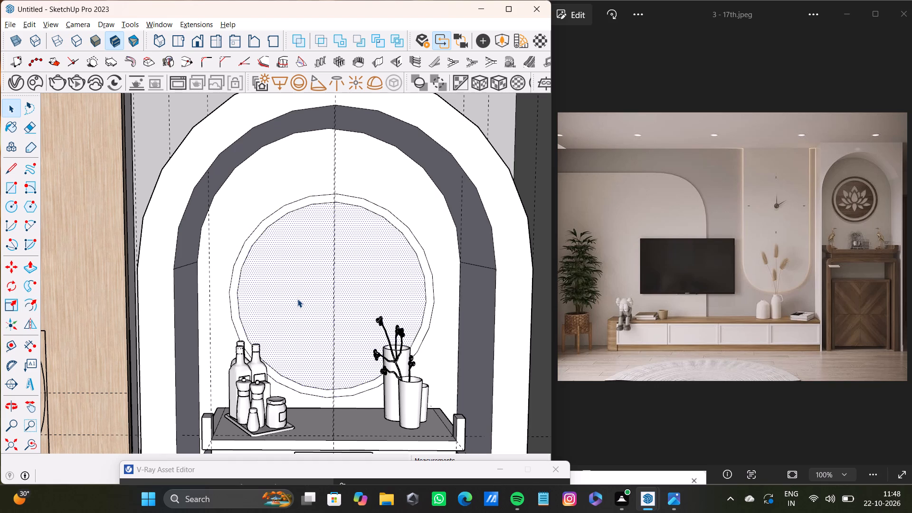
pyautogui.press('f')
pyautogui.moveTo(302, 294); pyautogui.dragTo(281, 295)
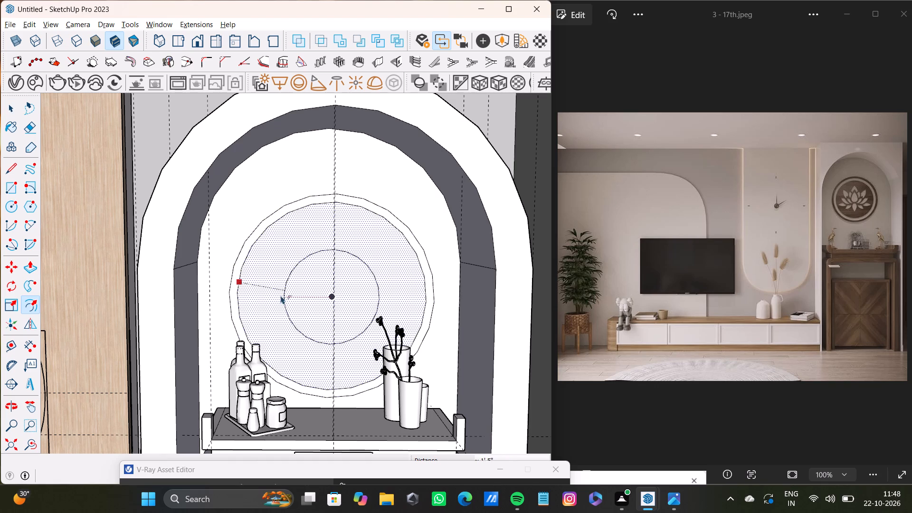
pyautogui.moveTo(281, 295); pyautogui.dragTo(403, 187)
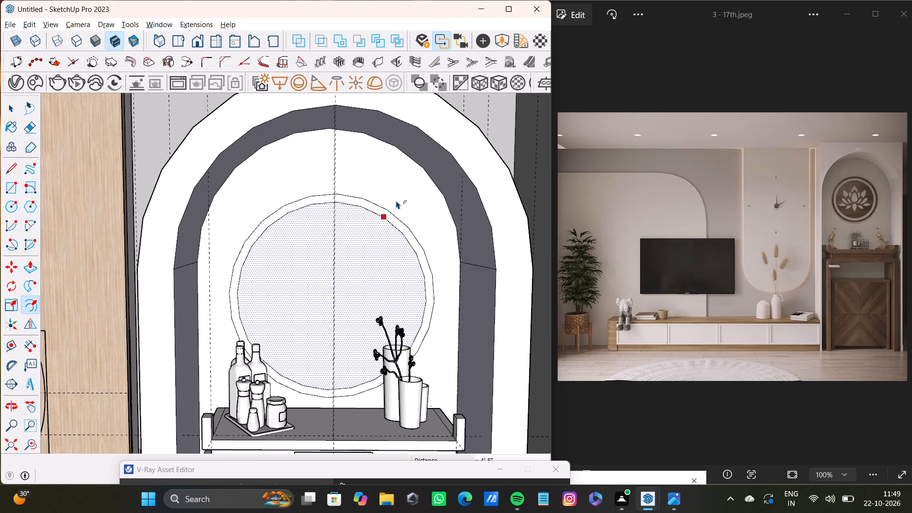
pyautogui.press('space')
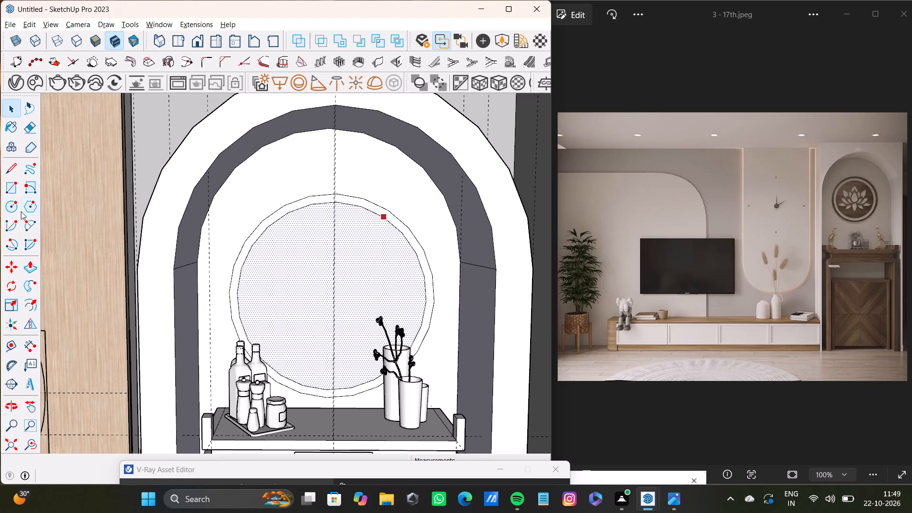
# Draw a smaller circle inside the thin ring on the arched niche's back face, sharing its centre.
pyautogui.click(16, 207)
pyautogui.click(8, 205)
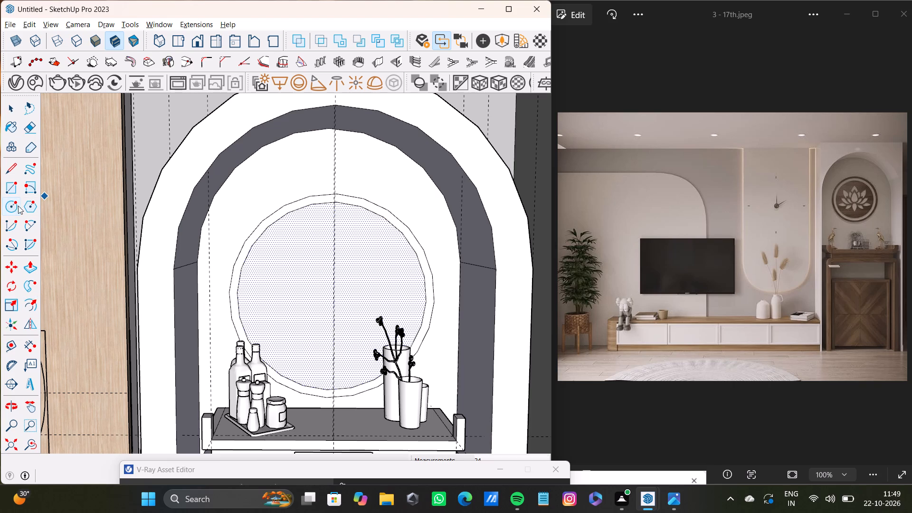
pyautogui.click(330, 294)
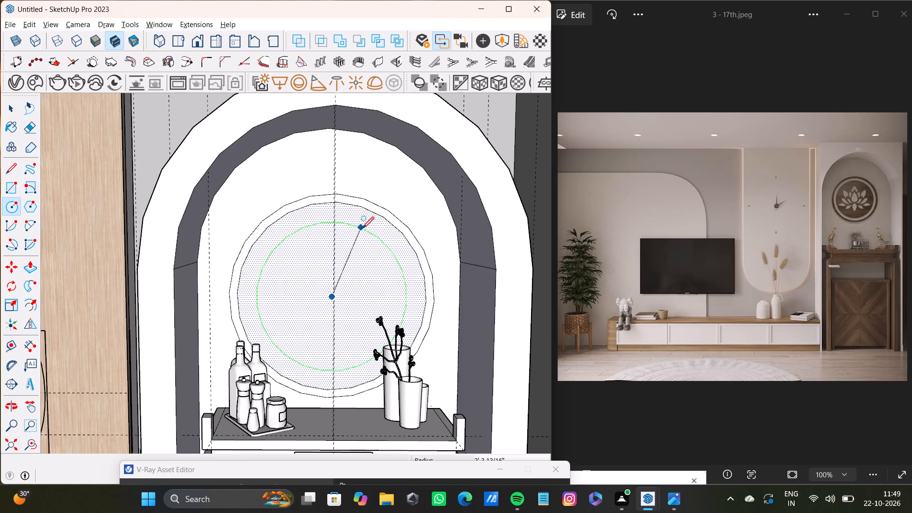
pyautogui.click(370, 228)
pyautogui.press('space')
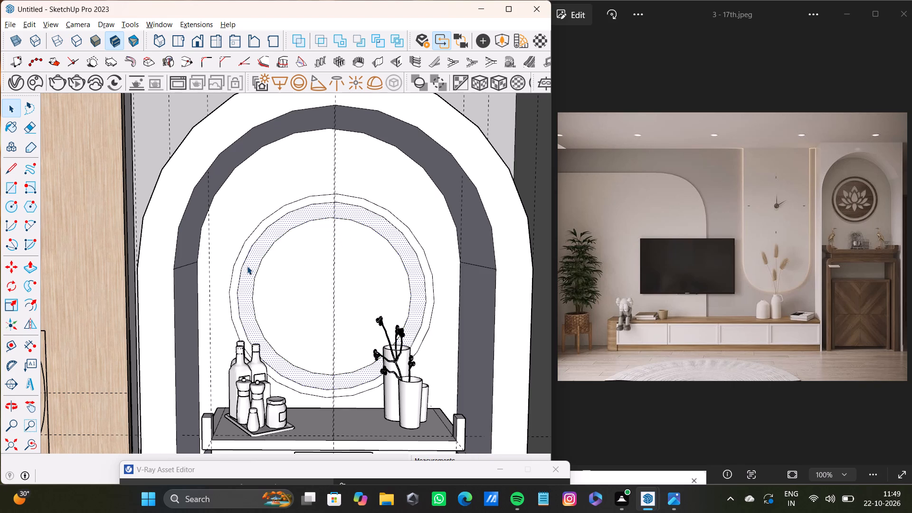
# Paint the outer ring and the central disc in the arched niche with Formica Laminate Light, sampled from the tall rounded panel.
pyautogui.scroll(8, 246, 267)
pyautogui.keyDown('shift'); pyautogui.click(227, 271); pyautogui.keyUp('shift')
pyautogui.keyDown('shift'); pyautogui.scroll(-7, 273, 291); pyautogui.keyUp('shift')
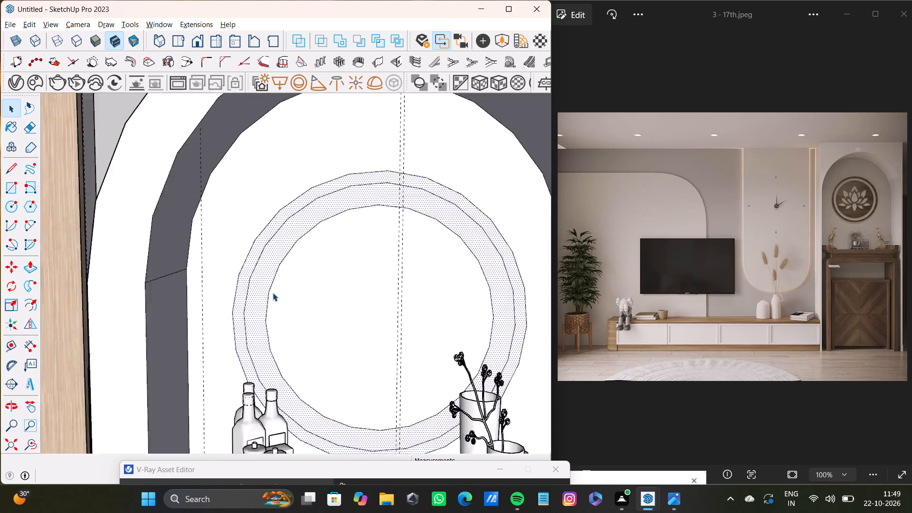
pyautogui.keyDown('shift'); pyautogui.scroll(-1, 273, 293); pyautogui.keyUp('shift')
pyautogui.click(264, 292)
pyautogui.scroll(-4, 265, 297)
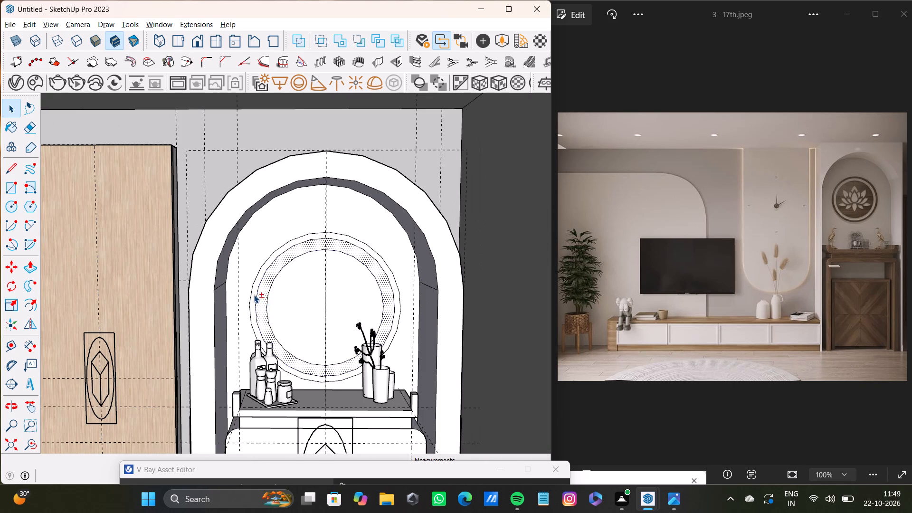
pyautogui.keyDown('shift'); pyautogui.click(254, 294); pyautogui.keyUp('shift')
pyautogui.keyDown('shift'); pyautogui.click(261, 303); pyautogui.keyUp('shift')
pyautogui.keyDown('shift'); pyautogui.doubleClick(276, 304); pyautogui.keyUp('shift')
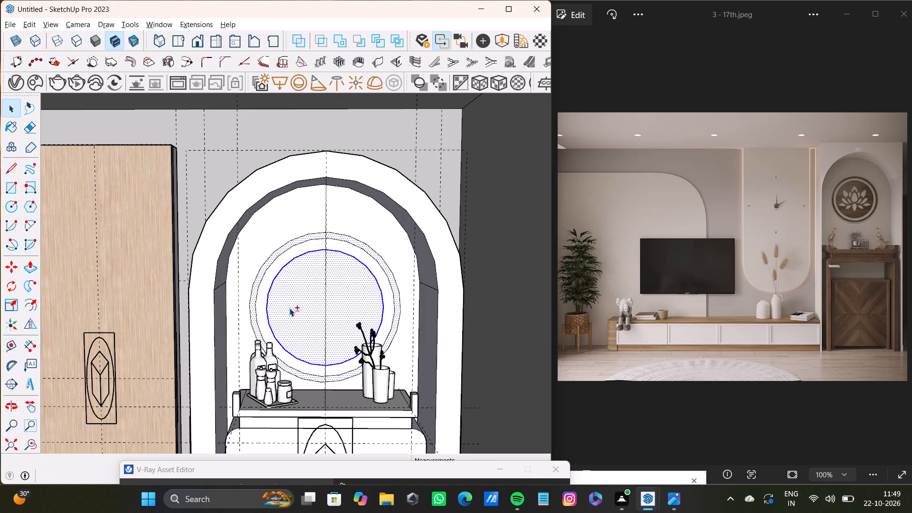
pyautogui.keyDown('shift'); pyautogui.scroll(-4, 292, 308); pyautogui.keyUp('shift')
pyautogui.keyDown('shift'); pyautogui.moveTo(294, 271); pyautogui.dragTo(294, 248, button='middle'); pyautogui.keyUp('shift')
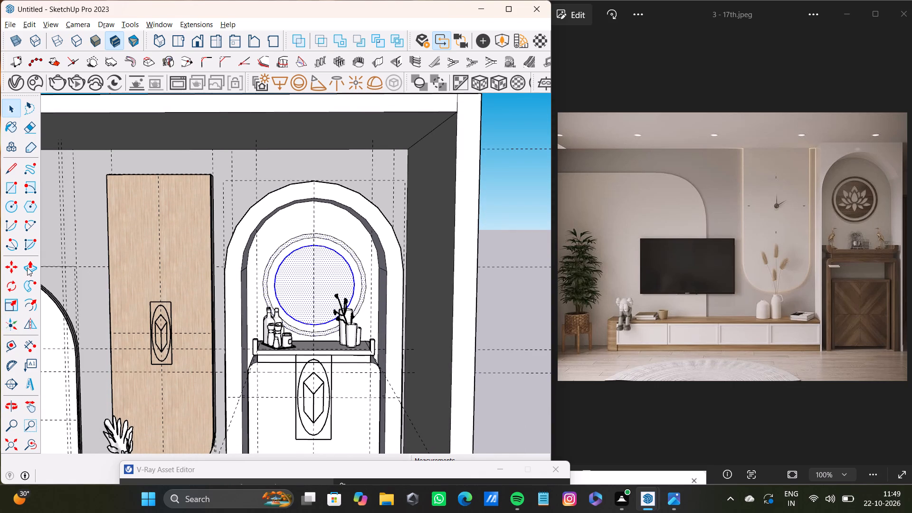
pyautogui.click(9, 128)
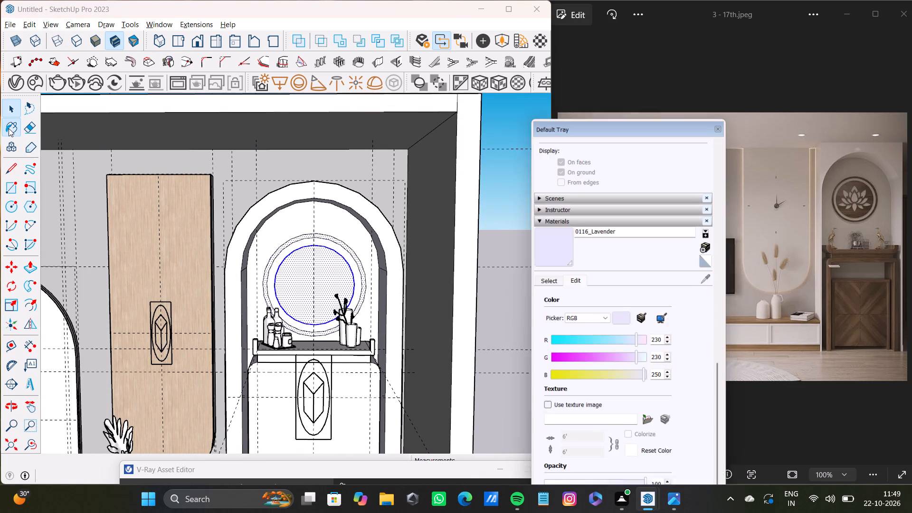
pyautogui.click(556, 280)
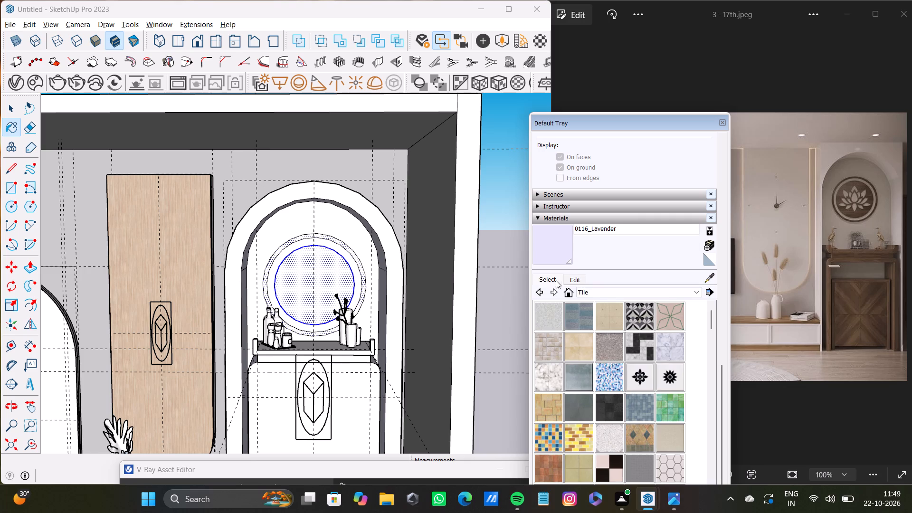
pyautogui.click(706, 278)
pyautogui.click(199, 207)
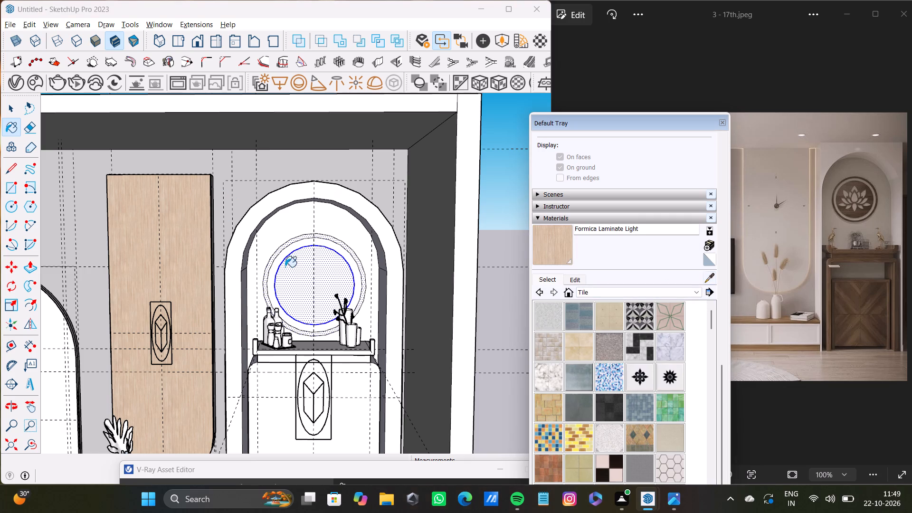
pyautogui.scroll(7, 282, 255)
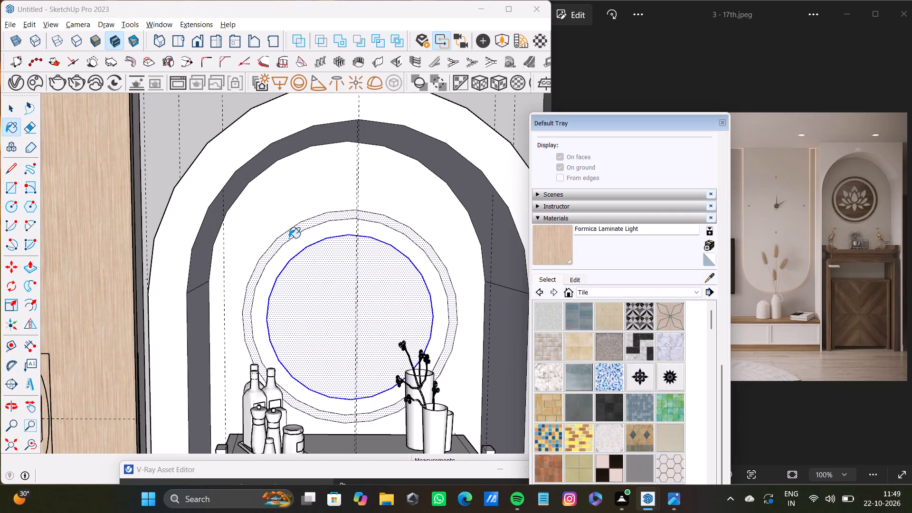
pyautogui.click(289, 238)
pyautogui.scroll(-7, 318, 320)
pyautogui.moveTo(319, 324); pyautogui.dragTo(298, 337, button='middle')
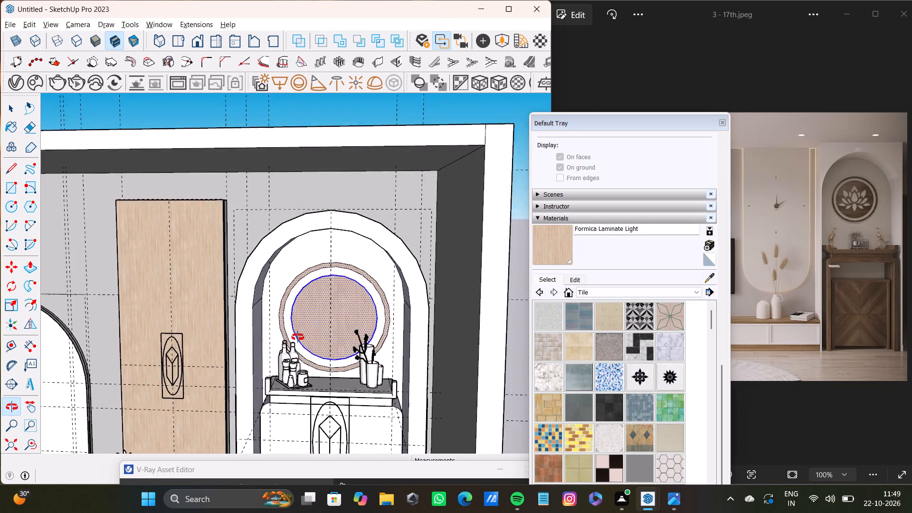
pyautogui.moveTo(298, 337); pyautogui.dragTo(296, 342, button='middle')
pyautogui.press('space')
# Deselect the painted niche faces and close the Default Tray.
pyautogui.scroll(-4, 302, 321)
pyautogui.moveTo(308, 322); pyautogui.dragTo(312, 258, button='middle')
pyautogui.scroll(7, 325, 307)
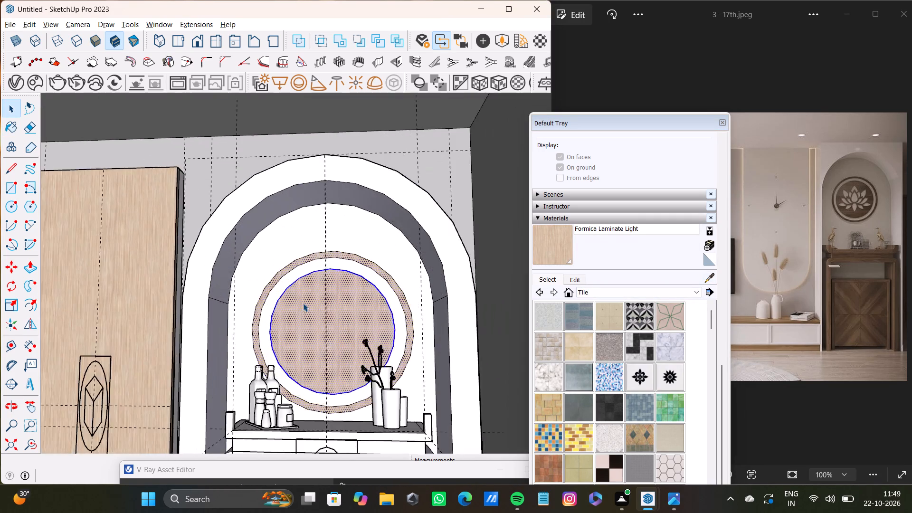
pyautogui.scroll(-10, 303, 303)
pyautogui.moveTo(304, 302); pyautogui.dragTo(348, 329, button='middle')
pyautogui.press('space')
pyautogui.click(449, 181)
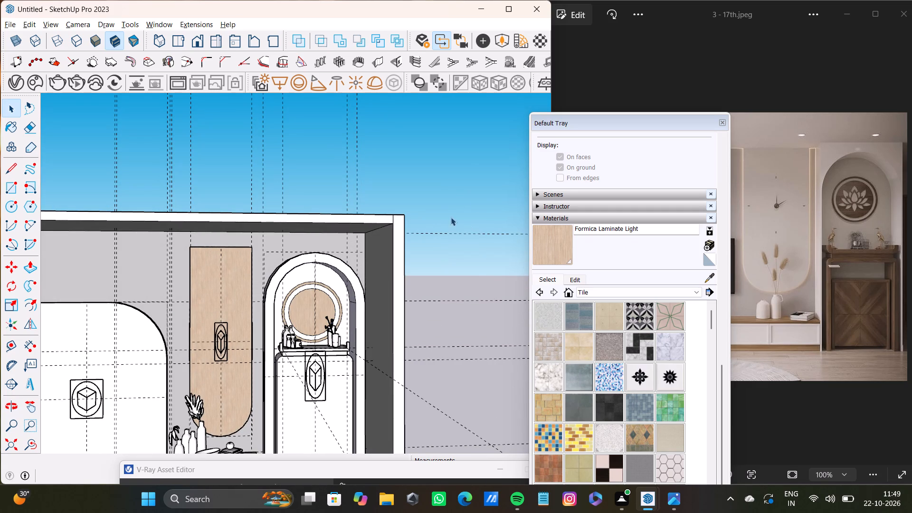
pyautogui.press('space')
pyautogui.click(722, 120)
# Import the TV model file Group_12 (1) from the Downloads folder.
pyautogui.scroll(-10, 31, 272)
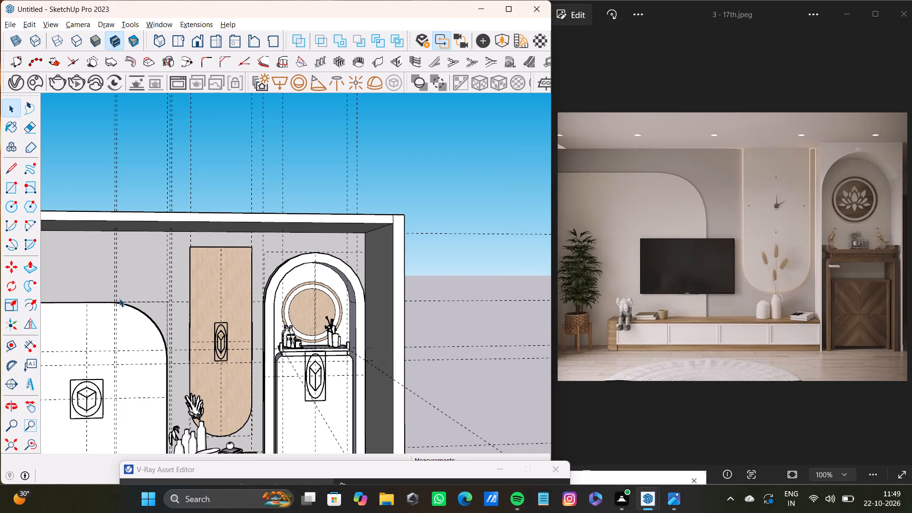
pyautogui.scroll(-17, 119, 298)
pyautogui.keyDown('shift'); pyautogui.moveTo(189, 353); pyautogui.dragTo(264, 352, button='middle'); pyautogui.keyUp('shift')
pyautogui.scroll(2, 264, 353)
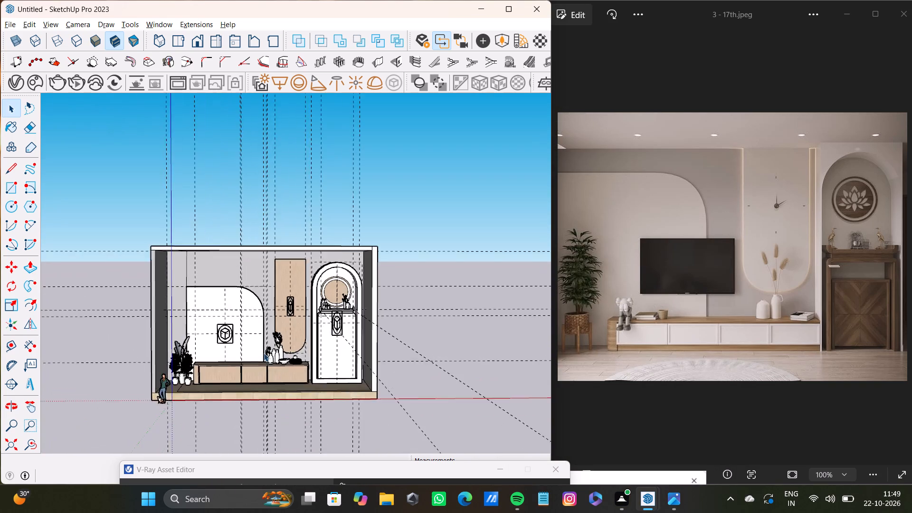
pyautogui.scroll(6, 264, 353)
pyautogui.moveTo(265, 361); pyautogui.dragTo(313, 366, button='middle')
pyautogui.click(12, 22)
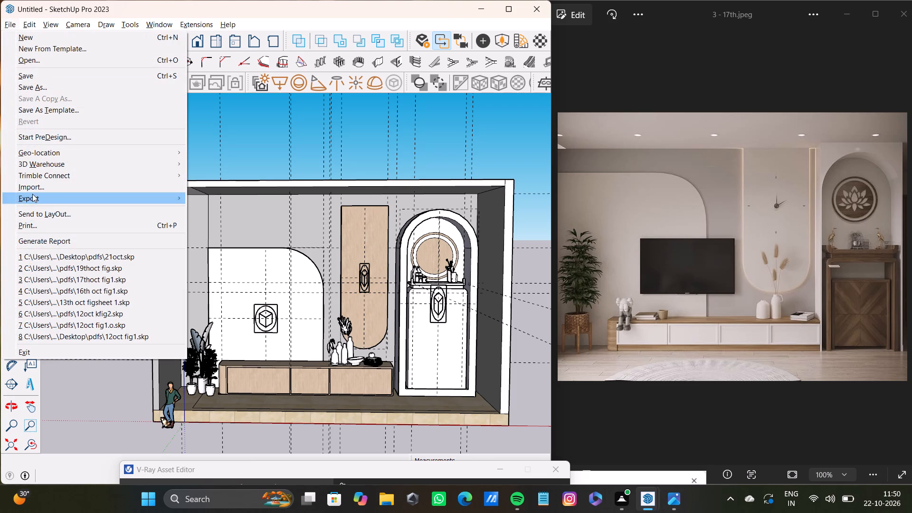
pyautogui.click(51, 190)
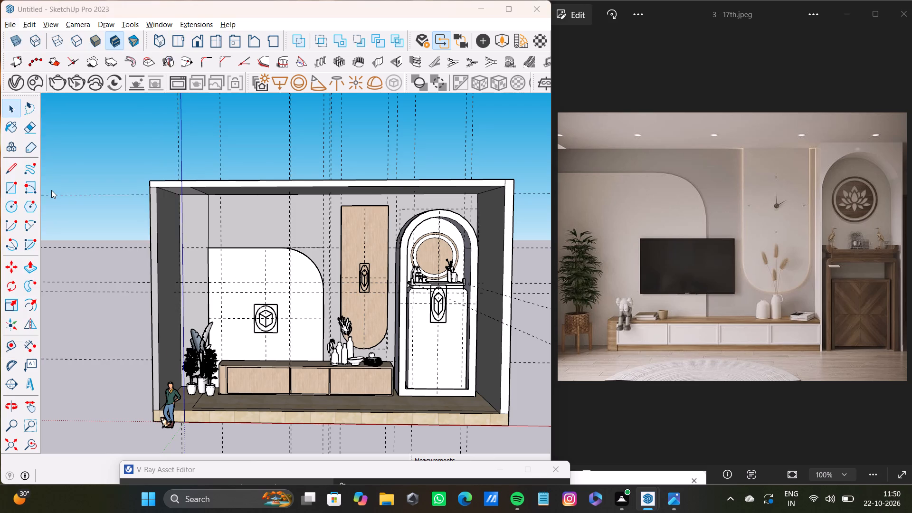
pyautogui.scroll(-4, 140, 185)
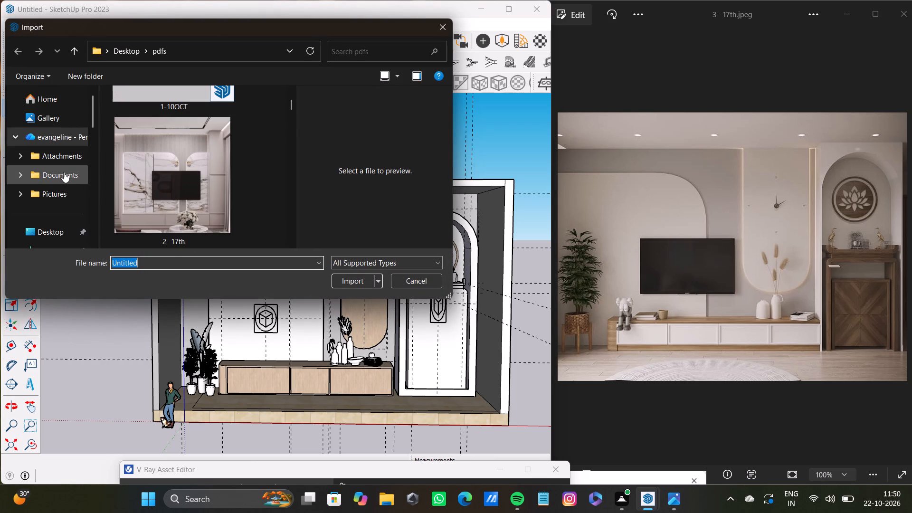
pyautogui.scroll(-2, 59, 169)
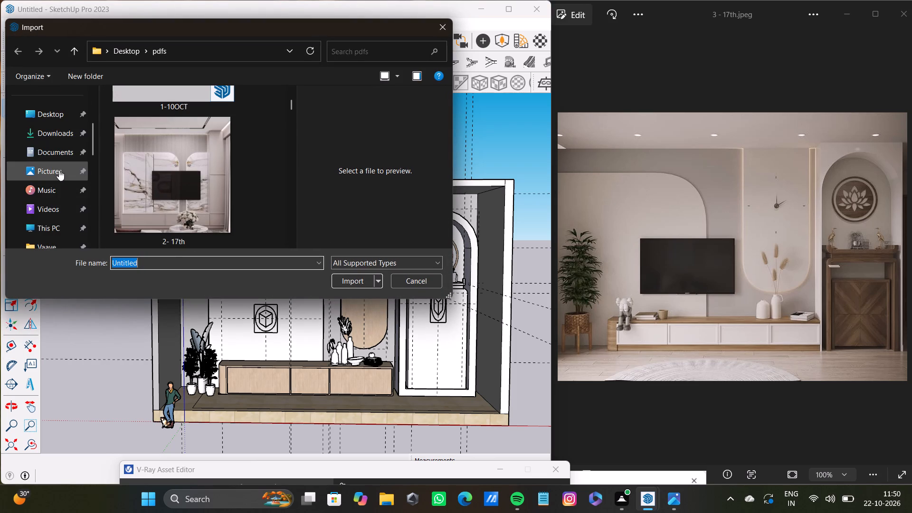
pyautogui.click(68, 134)
pyautogui.scroll(-3, 175, 185)
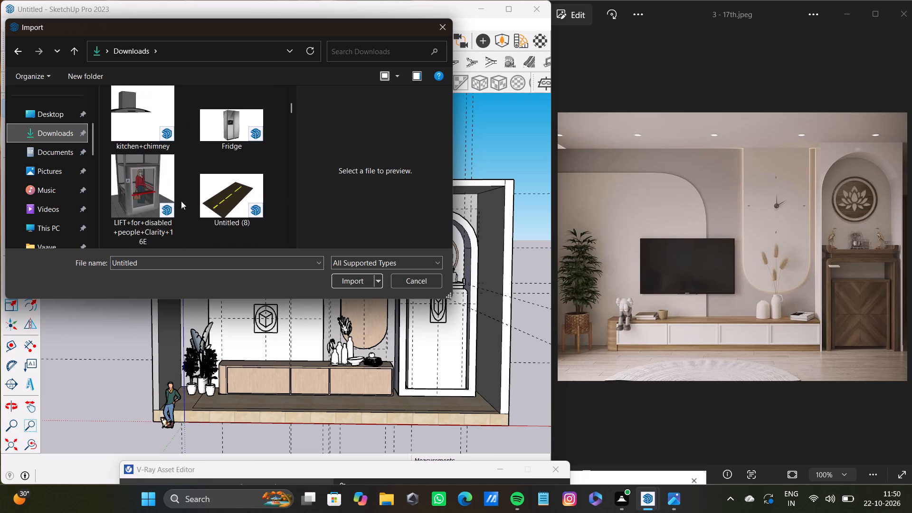
pyautogui.scroll(-11, 182, 205)
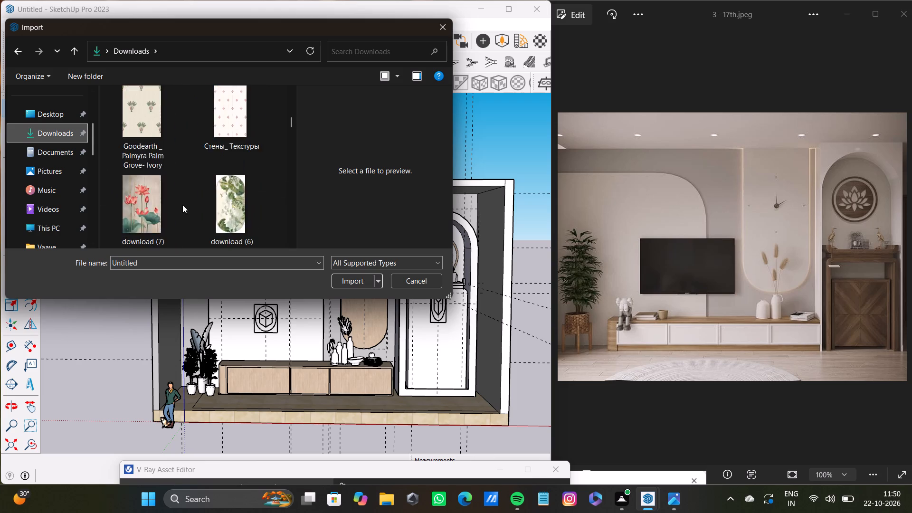
pyautogui.scroll(-2, 182, 205)
pyautogui.click(152, 107)
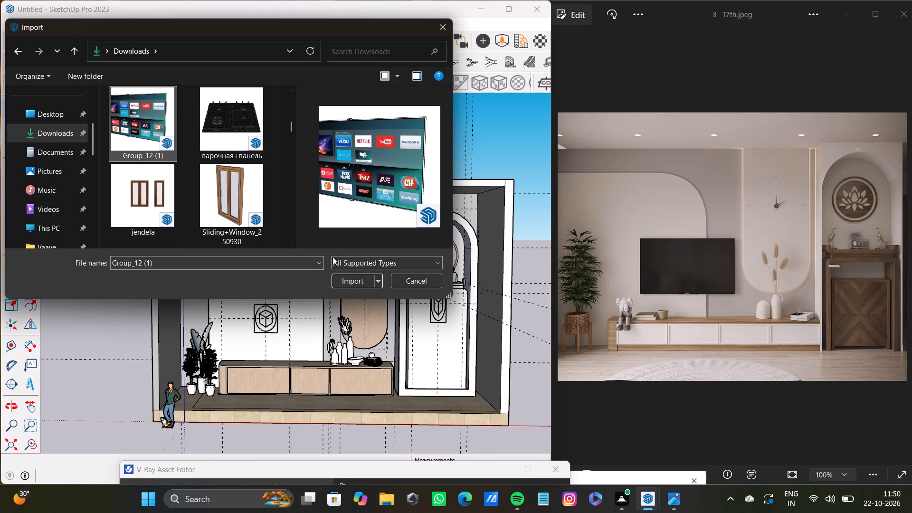
pyautogui.click(343, 278)
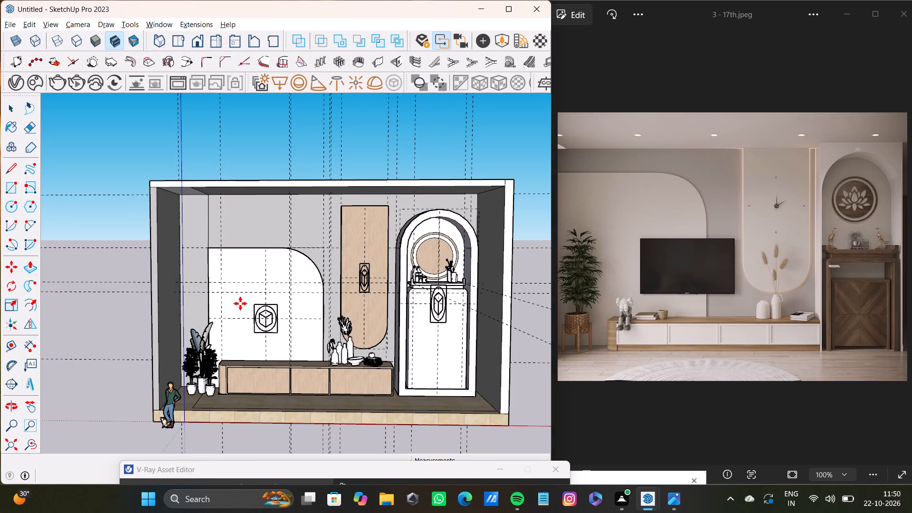
# Place the imported TV on the white curved wall panel above the console.
pyautogui.scroll(3, 277, 326)
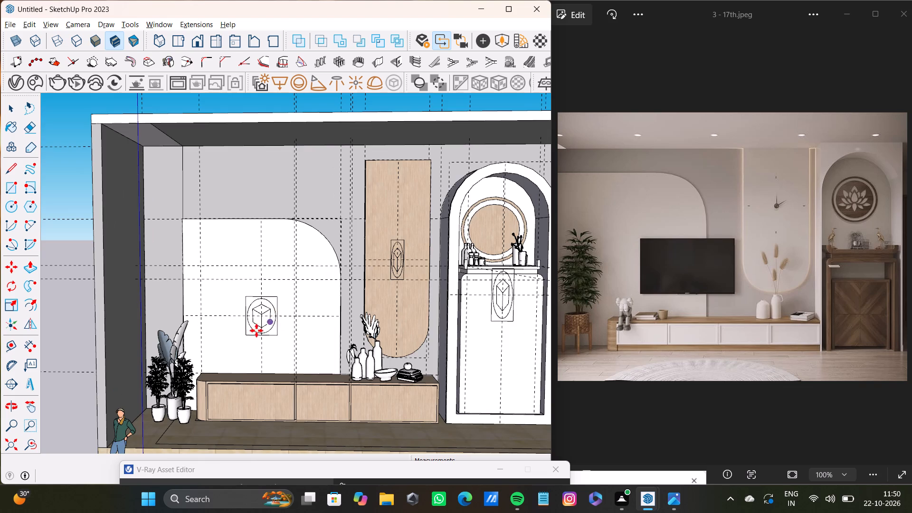
pyautogui.scroll(2, 256, 331)
pyautogui.click(303, 297)
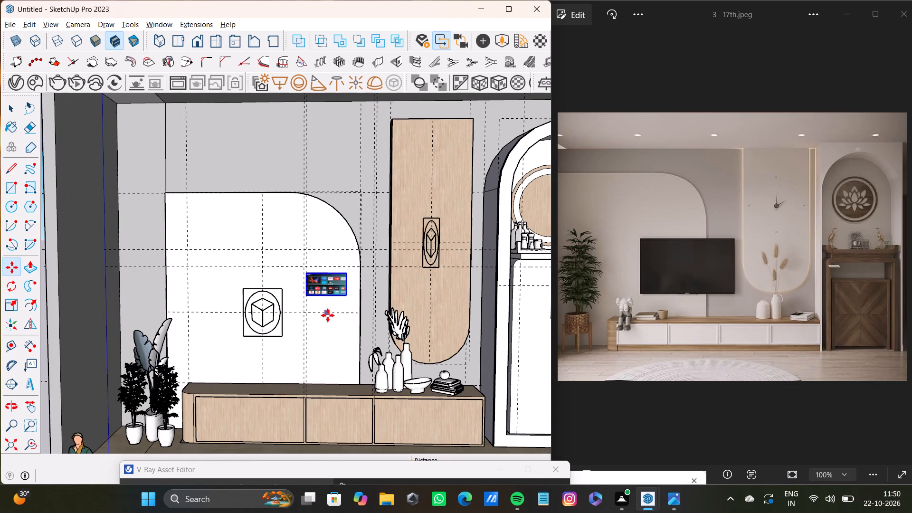
pyautogui.press('space')
# Scale the TV's depth along the green axis by about 17.5 so its body stands out from the panel.
pyautogui.scroll(7, 315, 285)
pyautogui.click(314, 284)
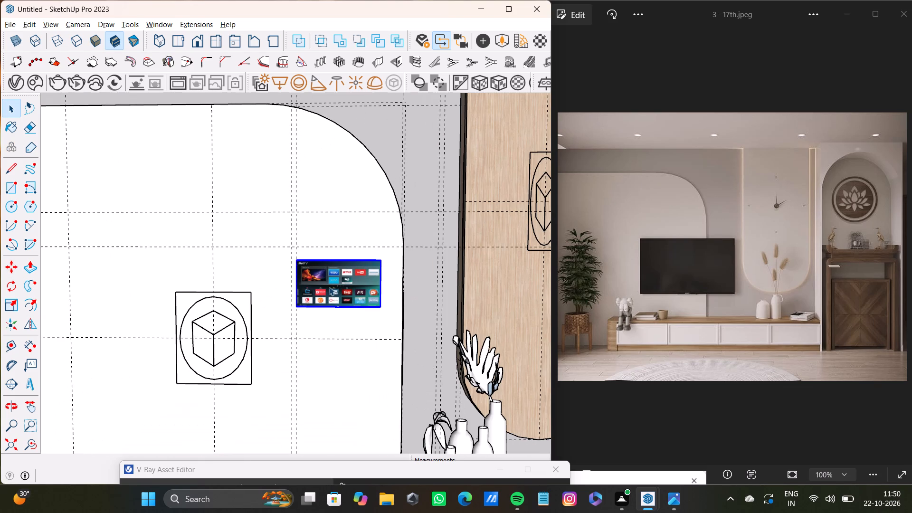
pyautogui.press('s')
pyautogui.moveTo(308, 275); pyautogui.dragTo(410, 349, button='middle')
pyautogui.scroll(5, 362, 304)
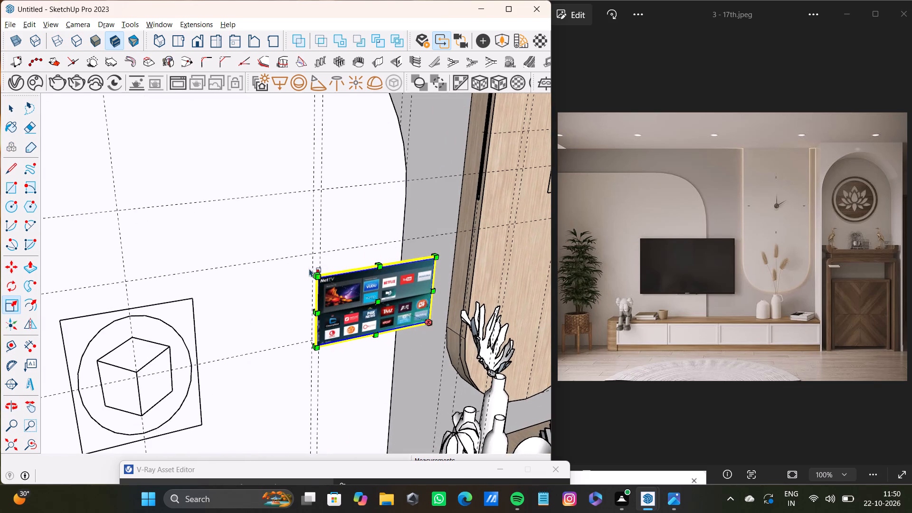
pyautogui.moveTo(325, 281); pyautogui.dragTo(373, 317, button='middle')
pyautogui.scroll(2, 383, 322)
pyautogui.moveTo(423, 325); pyautogui.dragTo(440, 339)
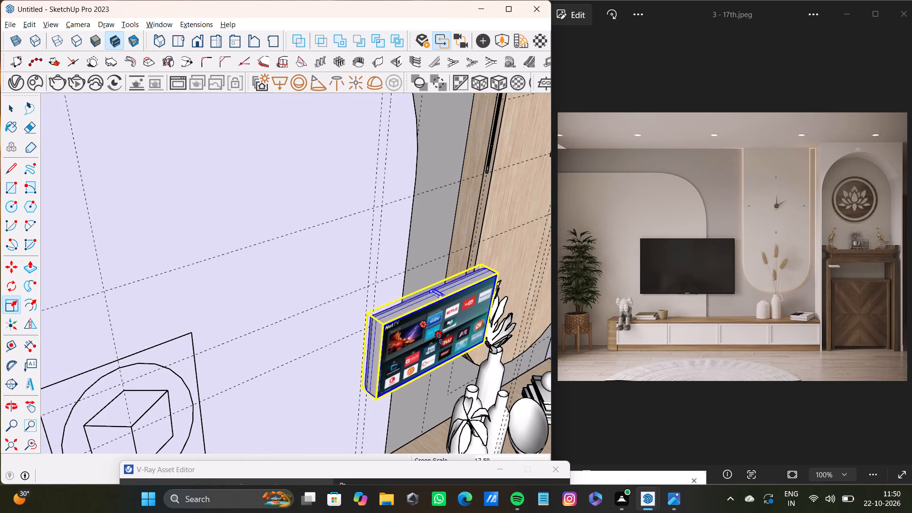
pyautogui.moveTo(440, 339); pyautogui.dragTo(441, 339)
# Enlarge the TV proportionally from its upper and lower corners to span much of the white curved panel.
pyautogui.moveTo(370, 312); pyautogui.dragTo(97, 210)
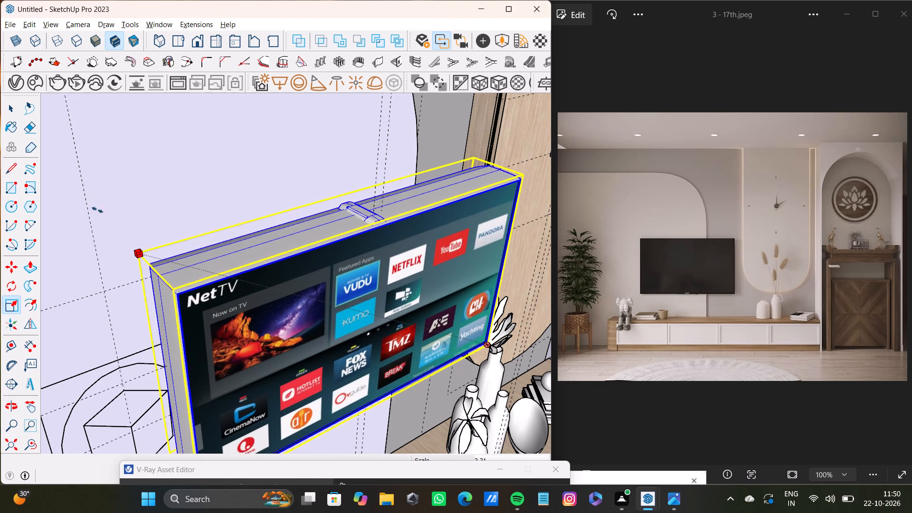
pyautogui.moveTo(97, 210); pyautogui.dragTo(22, 187)
pyautogui.scroll(-12, 189, 237)
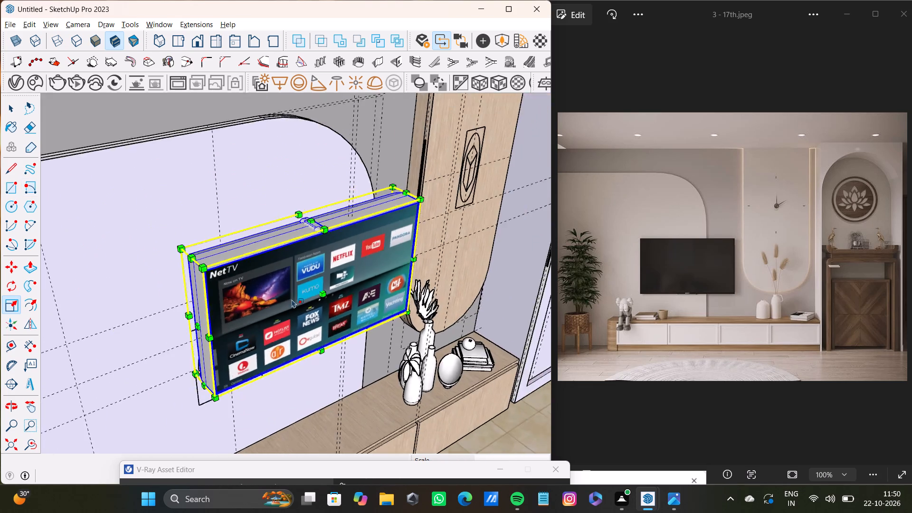
pyautogui.scroll(-6, 292, 299)
pyautogui.moveTo(385, 333); pyautogui.dragTo(207, 196, button='middle')
pyautogui.scroll(3, 305, 251)
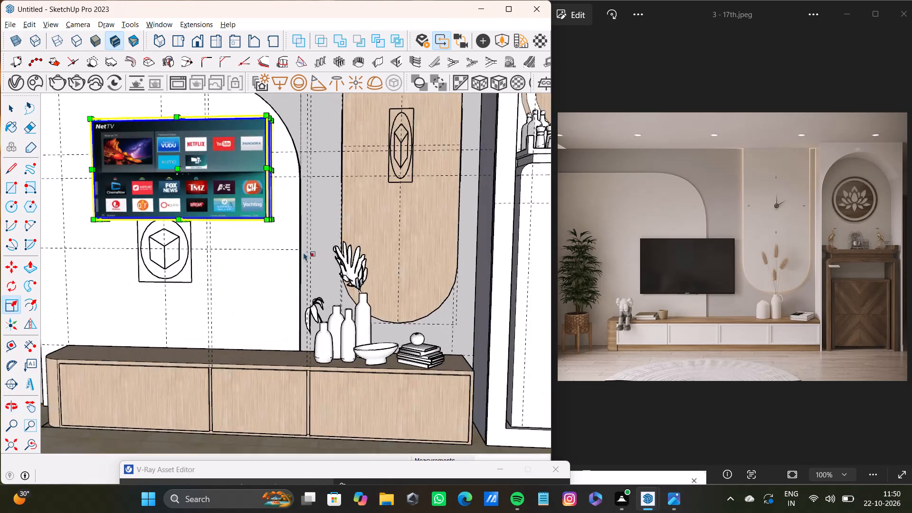
pyautogui.scroll(3, 304, 252)
pyautogui.moveTo(263, 222); pyautogui.dragTo(230, 226, button='middle')
pyautogui.moveTo(262, 211); pyautogui.dragTo(302, 243)
pyautogui.scroll(-9, 303, 244)
pyautogui.scroll(1, 294, 264)
# Scale the TV slightly along its depth to make its body thinner.
pyautogui.moveTo(294, 264); pyautogui.dragTo(372, 291, button='middle')
pyautogui.moveTo(235, 203); pyautogui.dragTo(442, 287, button='middle')
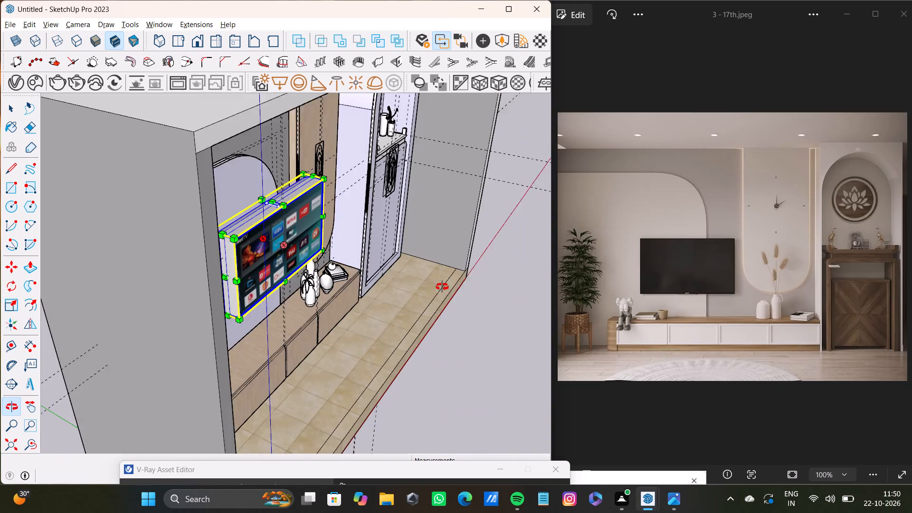
pyautogui.moveTo(442, 287); pyautogui.dragTo(440, 303, button='middle')
pyautogui.moveTo(284, 252); pyautogui.dragTo(276, 251)
pyautogui.scroll(-4, 275, 251)
pyautogui.scroll(1, 308, 276)
pyautogui.moveTo(308, 276); pyautogui.dragTo(188, 261, button='middle')
# Move the TV by its upper back corner to reposition it against the white curved wall panel.
pyautogui.press('m')
pyautogui.scroll(10, 200, 238)
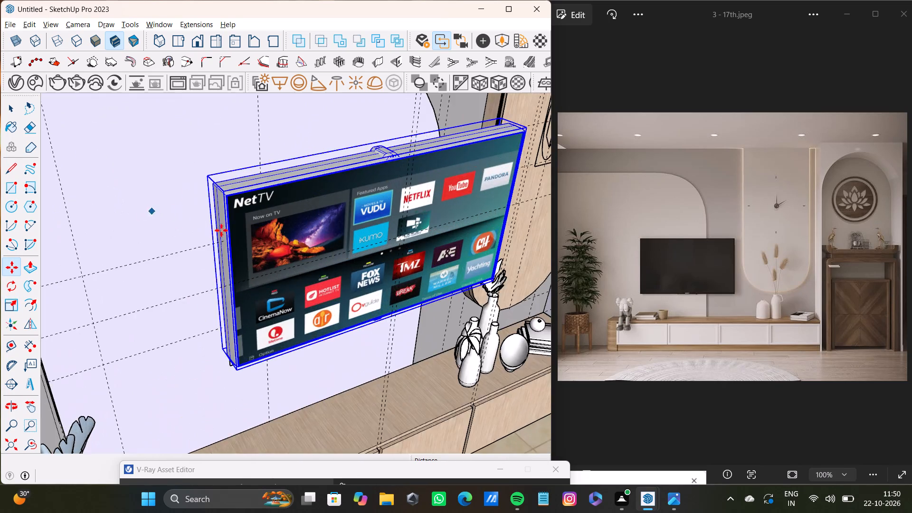
pyautogui.scroll(6, 221, 230)
pyautogui.moveTo(243, 213); pyautogui.dragTo(314, 224, button='middle')
pyautogui.click(266, 175)
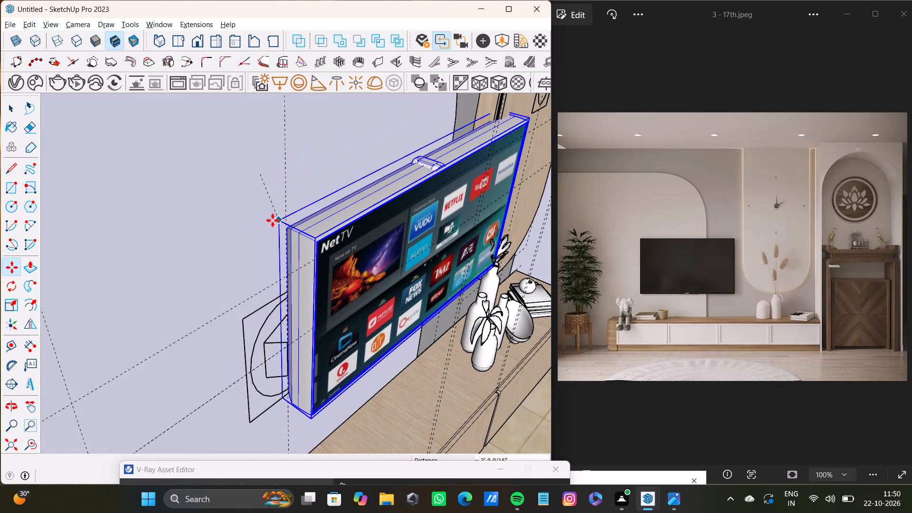
pyautogui.click(239, 211)
pyautogui.scroll(-4, 317, 285)
pyautogui.scroll(1, 379, 364)
pyautogui.moveTo(376, 350); pyautogui.dragTo(153, 220, button='middle')
pyautogui.scroll(-5, 153, 220)
pyautogui.keyDown('shift'); pyautogui.moveTo(159, 216); pyautogui.dragTo(350, 306, button='middle'); pyautogui.keyUp('shift')
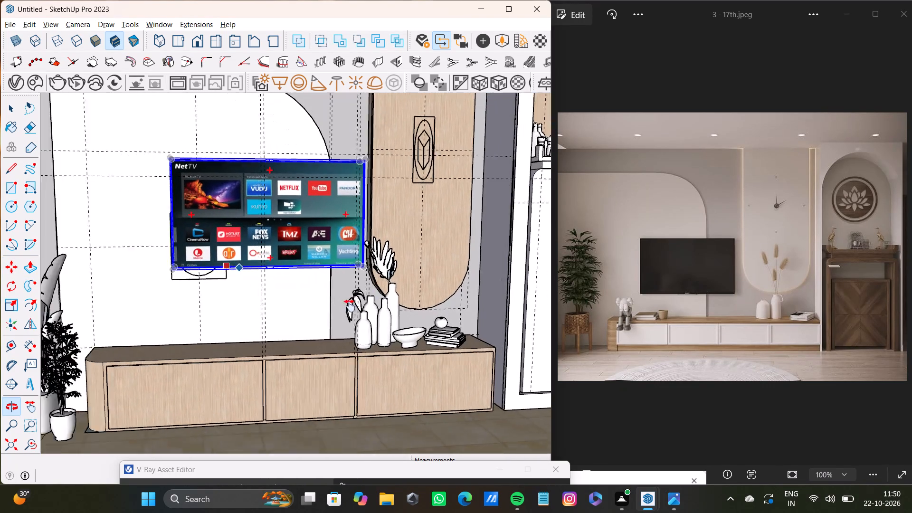
pyautogui.keyDown('shift'); pyautogui.moveTo(350, 306); pyautogui.dragTo(324, 314, button='middle'); pyautogui.keyUp('shift')
# Shift the TV sideways along the white curved panel, away from the wooden wall panel, and deselect it.
pyautogui.scroll(5, 227, 194)
pyautogui.moveTo(224, 210); pyautogui.dragTo(206, 315, button='middle')
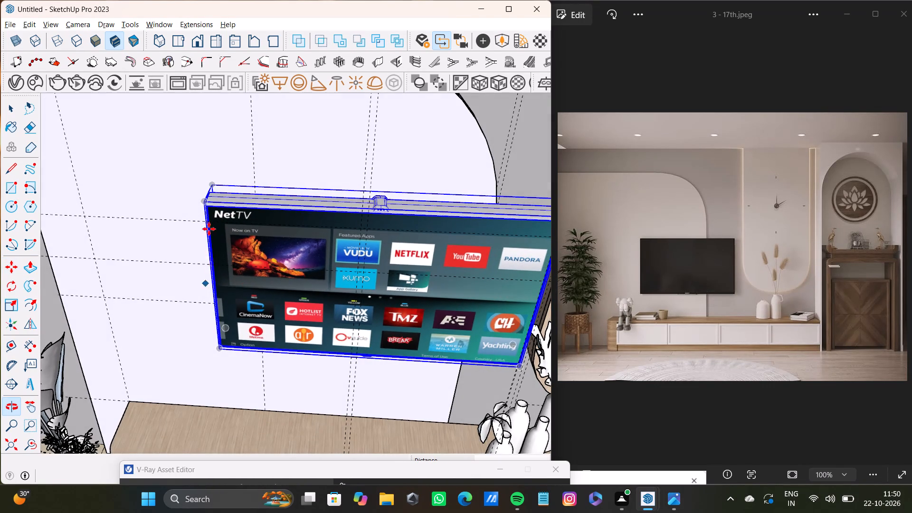
pyautogui.click(214, 186)
pyautogui.click(176, 180)
pyautogui.scroll(-2, 302, 260)
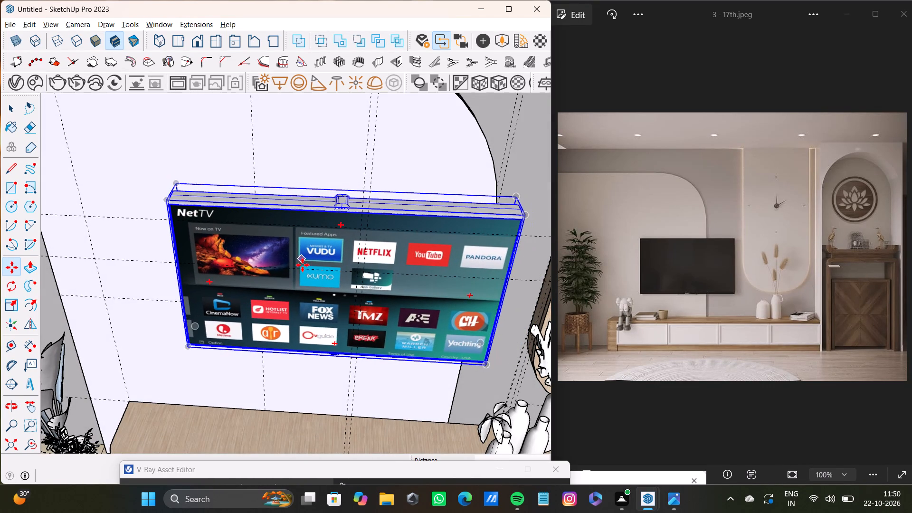
pyautogui.scroll(-2, 303, 265)
pyautogui.moveTo(305, 276); pyautogui.dragTo(309, 193, button='middle')
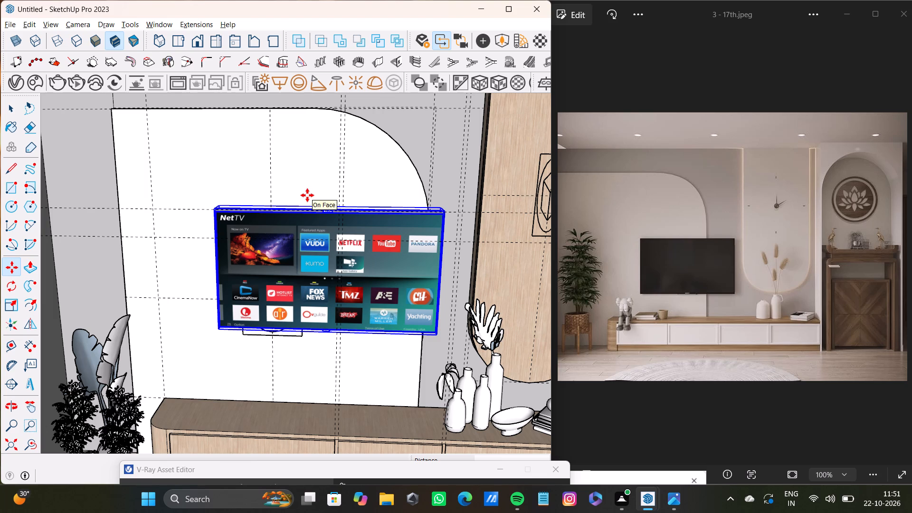
pyautogui.press('space')
pyautogui.scroll(-10, 345, 371)
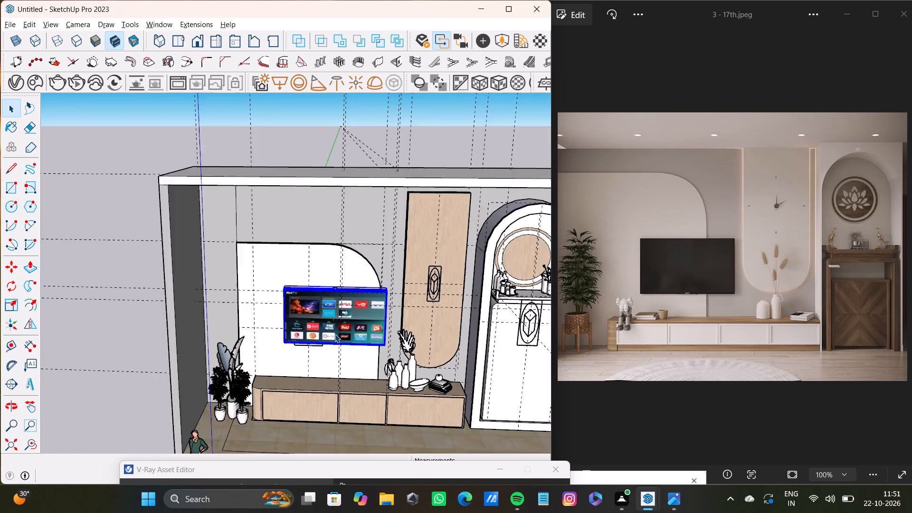
pyautogui.scroll(-4, 335, 334)
pyautogui.press('space')
pyautogui.click(229, 187)
# Paint the niche cabinet's front face and both rounded upper corners with Formica Laminate Light.
pyautogui.scroll(8, 319, 320)
pyautogui.moveTo(328, 321); pyautogui.dragTo(333, 253, button='middle')
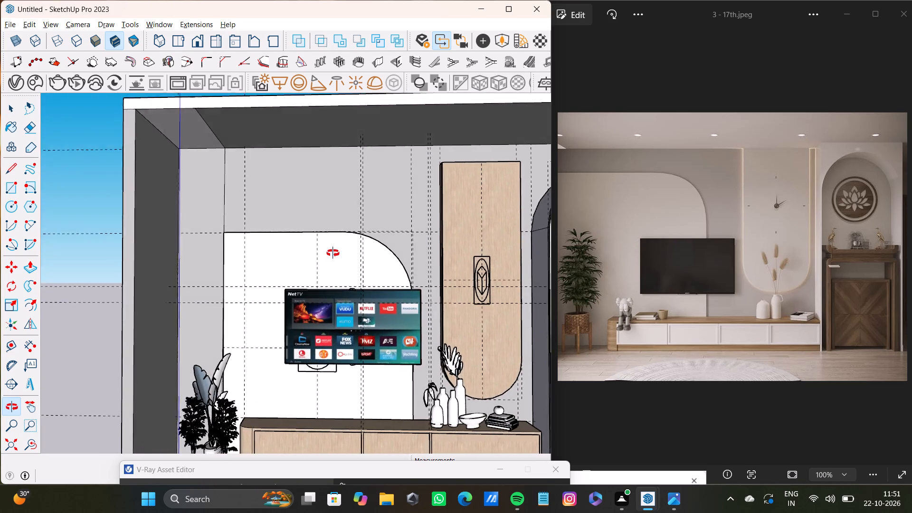
pyautogui.moveTo(333, 253); pyautogui.dragTo(285, 195, button='middle')
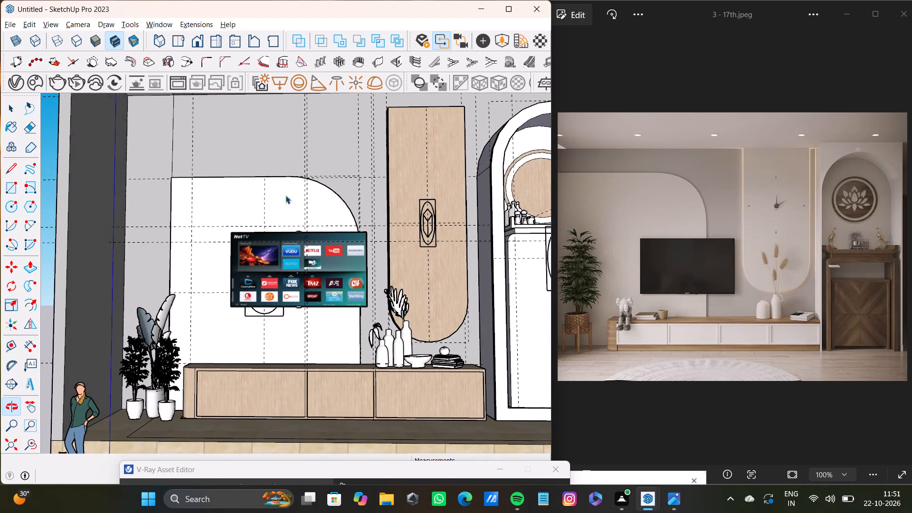
pyautogui.scroll(-3, 225, 332)
pyautogui.keyDown('shift'); pyautogui.moveTo(273, 334); pyautogui.dragTo(230, 328, button='middle'); pyautogui.keyUp('shift')
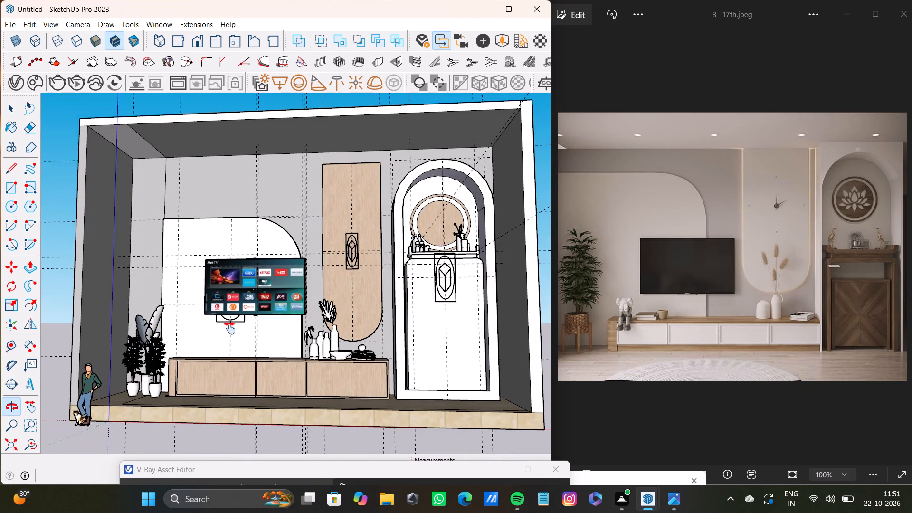
pyautogui.keyDown('shift'); pyautogui.moveTo(230, 328); pyautogui.dragTo(164, 320, button='middle'); pyautogui.keyUp('shift')
pyautogui.scroll(7, 401, 300)
pyautogui.doubleClick(394, 305)
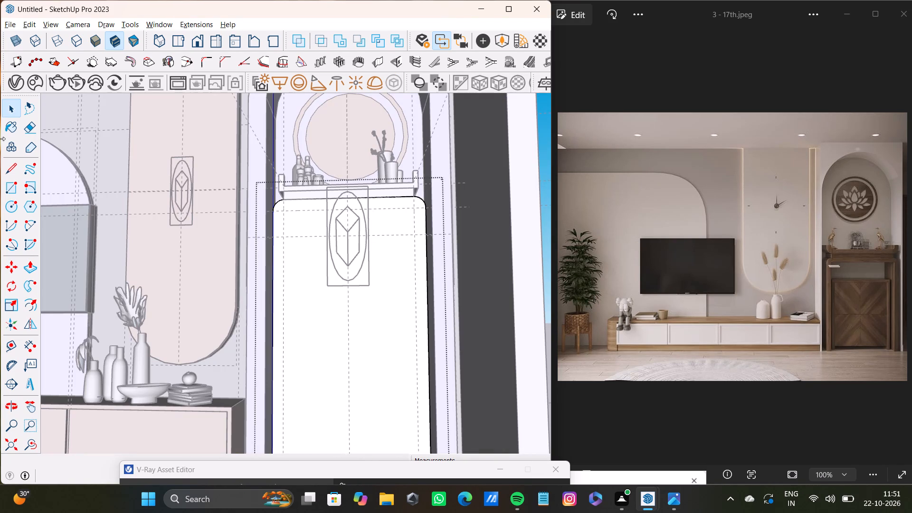
pyautogui.click(11, 125)
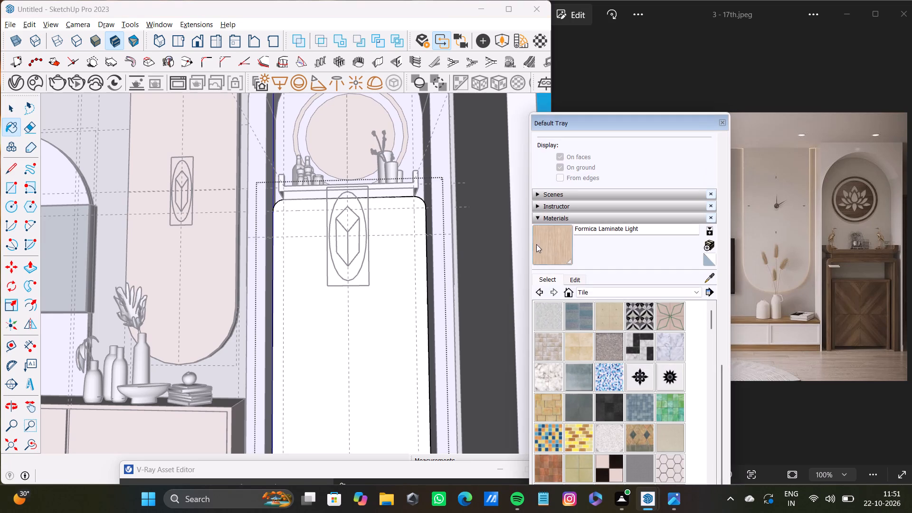
pyautogui.click(541, 240)
pyautogui.click(390, 270)
pyautogui.moveTo(405, 248); pyautogui.dragTo(389, 408, button='middle')
pyautogui.scroll(8, 384, 291)
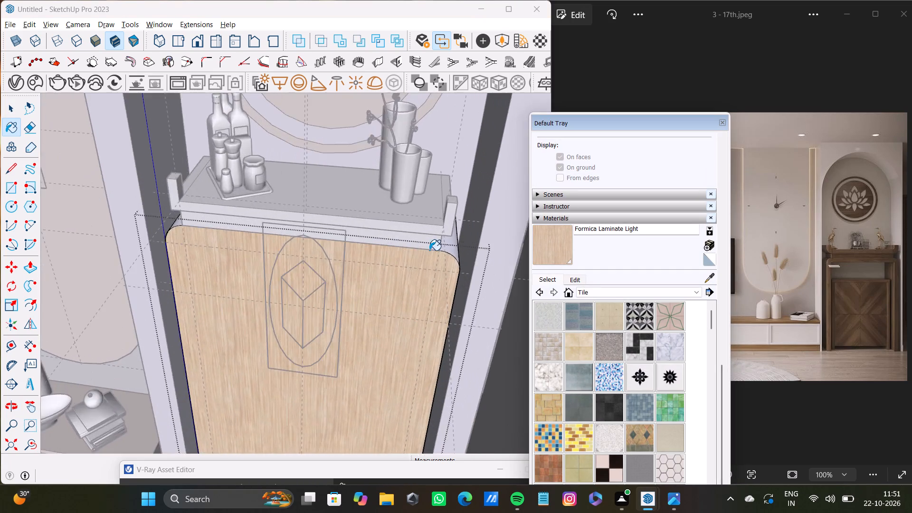
pyautogui.scroll(3, 429, 250)
pyautogui.click(458, 246)
pyautogui.scroll(-4, 418, 255)
pyautogui.keyDown('shift'); pyautogui.moveTo(398, 265); pyautogui.dragTo(637, 260, button='middle'); pyautogui.keyUp('shift')
pyautogui.scroll(6, 355, 224)
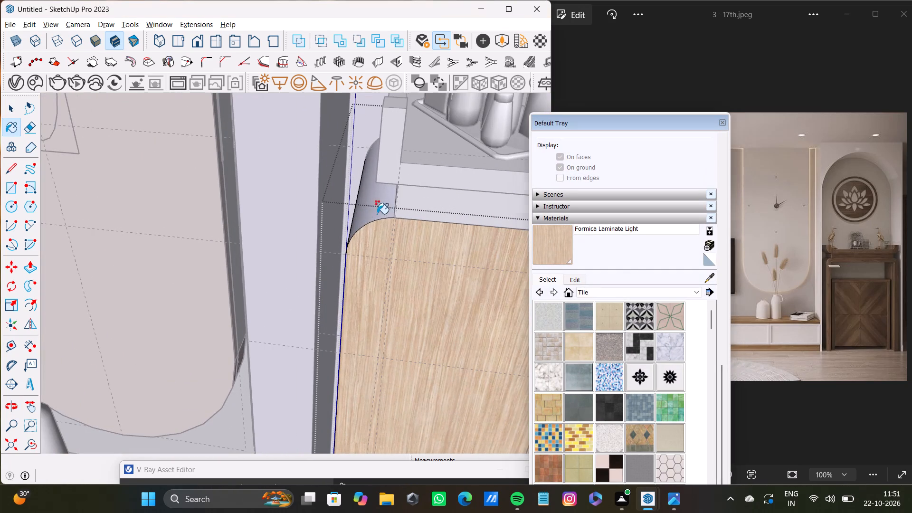
pyautogui.keyDown('shift'); pyautogui.click(377, 214); pyautogui.keyUp('shift')
pyautogui.keyDown('shift'); pyautogui.click(412, 209); pyautogui.keyUp('shift')
pyautogui.keyDown('shift'); pyautogui.scroll(-4, 414, 209); pyautogui.keyUp('shift')
pyautogui.keyDown('shift'); pyautogui.moveTo(430, 221); pyautogui.dragTo(328, 253, button='middle'); pyautogui.keyUp('shift')
# Paint the front face of the narrow band beneath the niche shelf with Formica Laminate Light.
pyautogui.press('space')
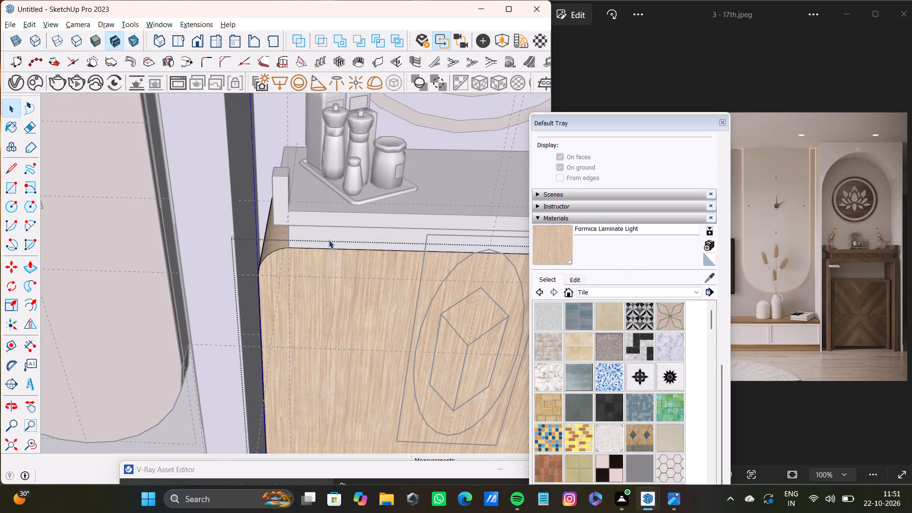
pyautogui.doubleClick(329, 240)
pyautogui.keyDown('shift'); pyautogui.click(555, 245); pyautogui.keyUp('shift')
pyautogui.keyDown('shift'); pyautogui.click(378, 237); pyautogui.keyUp('shift')
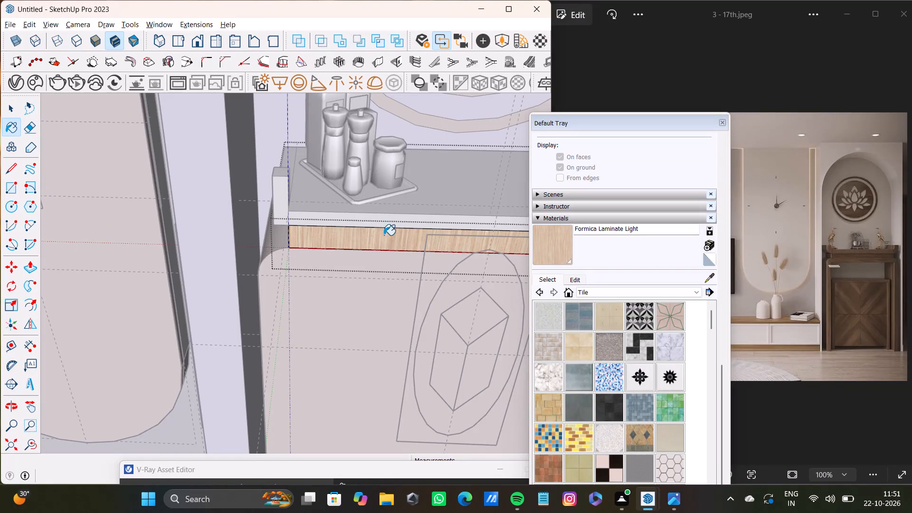
pyautogui.press('space')
pyautogui.doubleClick(498, 192)
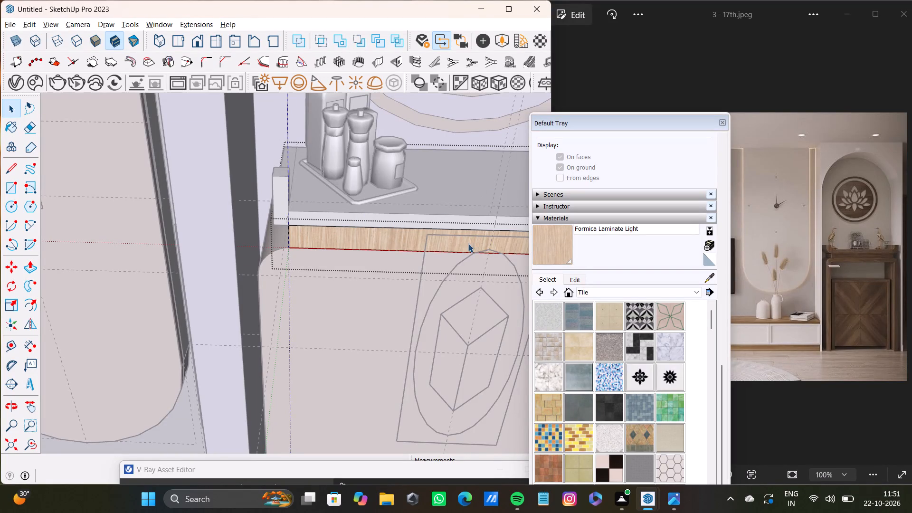
# Apply Formica Laminate Light to the band's end face on the side nearest the TV.
pyautogui.scroll(-4, 328, 226)
pyautogui.moveTo(315, 232); pyautogui.dragTo(408, 226, button='middle')
pyautogui.scroll(9, 369, 231)
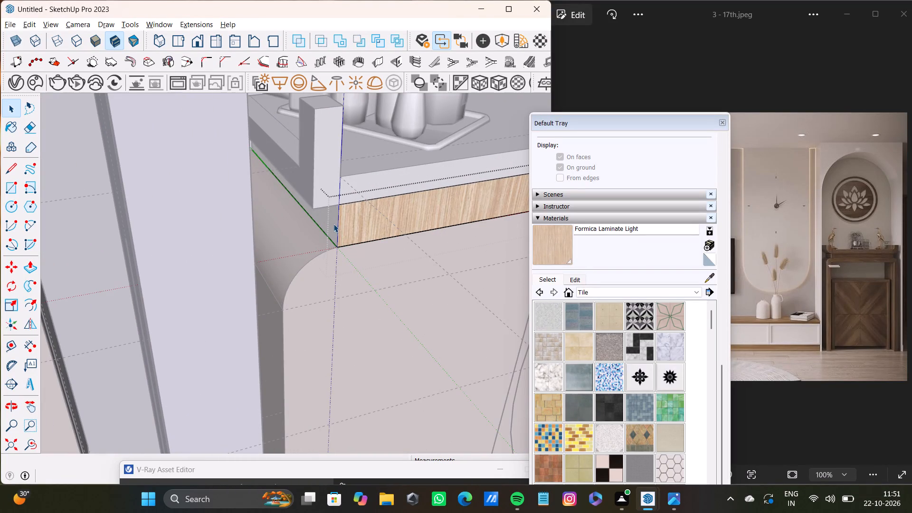
pyautogui.click(333, 224)
pyautogui.click(541, 246)
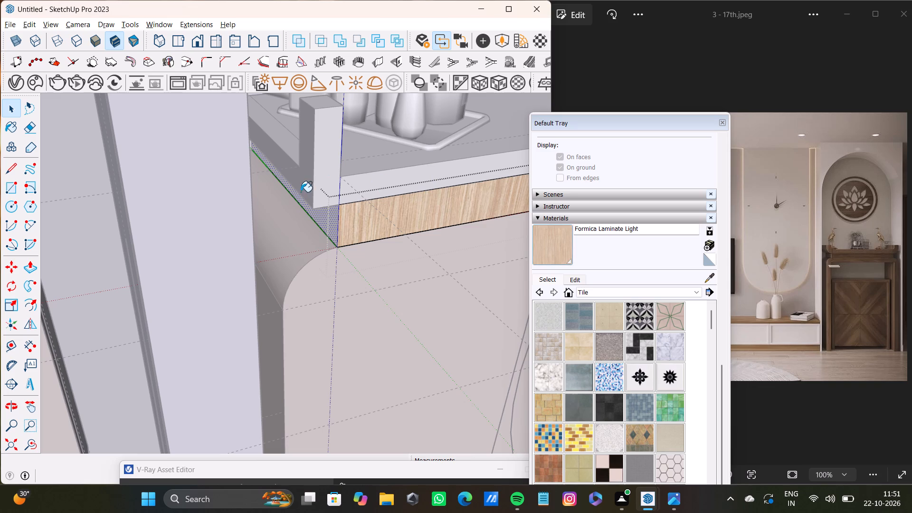
pyautogui.click(321, 219)
# Apply Formica Laminate Light to the band's opposite end face and leave the band's group.
pyautogui.scroll(-9, 341, 221)
pyautogui.keyDown('shift'); pyautogui.moveTo(575, 302); pyautogui.dragTo(235, 297, button='middle'); pyautogui.keyUp('shift')
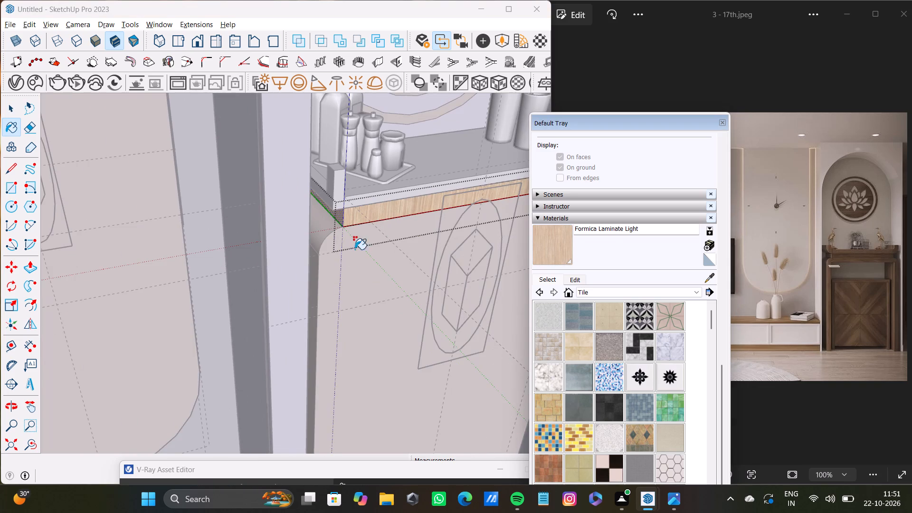
pyautogui.scroll(-4, 355, 249)
pyautogui.keyDown('shift'); pyautogui.moveTo(365, 249); pyautogui.dragTo(184, 266, button='middle'); pyautogui.keyUp('shift')
pyautogui.scroll(7, 335, 256)
pyautogui.moveTo(363, 220); pyautogui.dragTo(264, 250, button='middle')
pyautogui.scroll(7, 294, 208)
pyautogui.moveTo(369, 226); pyautogui.dragTo(309, 205, button='middle')
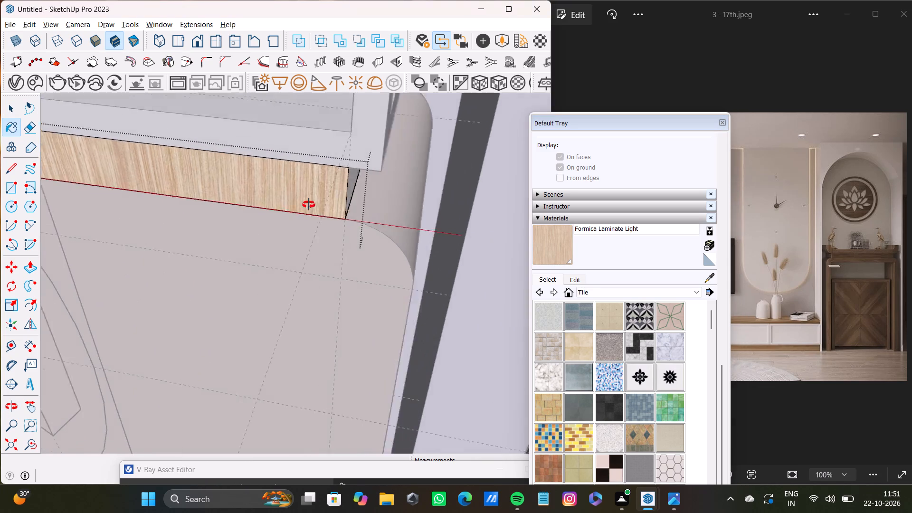
pyautogui.moveTo(309, 205); pyautogui.dragTo(319, 190, button='middle')
pyautogui.press('space')
pyautogui.scroll(3, 361, 188)
pyautogui.click(351, 182)
pyautogui.click(539, 243)
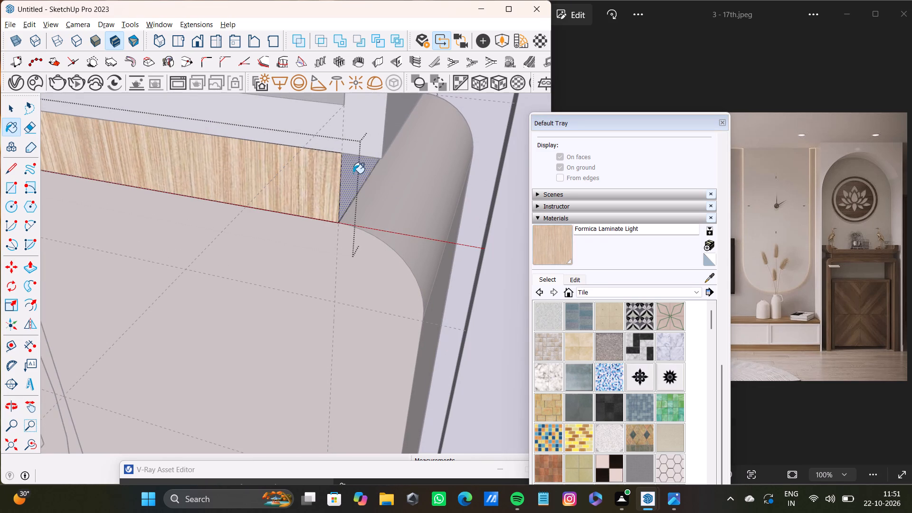
pyautogui.click(348, 173)
pyautogui.scroll(-4, 333, 181)
pyautogui.keyDown('shift'); pyautogui.moveTo(333, 182); pyautogui.dragTo(350, 353, button='middle'); pyautogui.keyUp('shift')
pyautogui.scroll(-9, 353, 331)
pyautogui.moveTo(275, 338); pyautogui.dragTo(415, 338, button='middle')
pyautogui.scroll(-4, 325, 316)
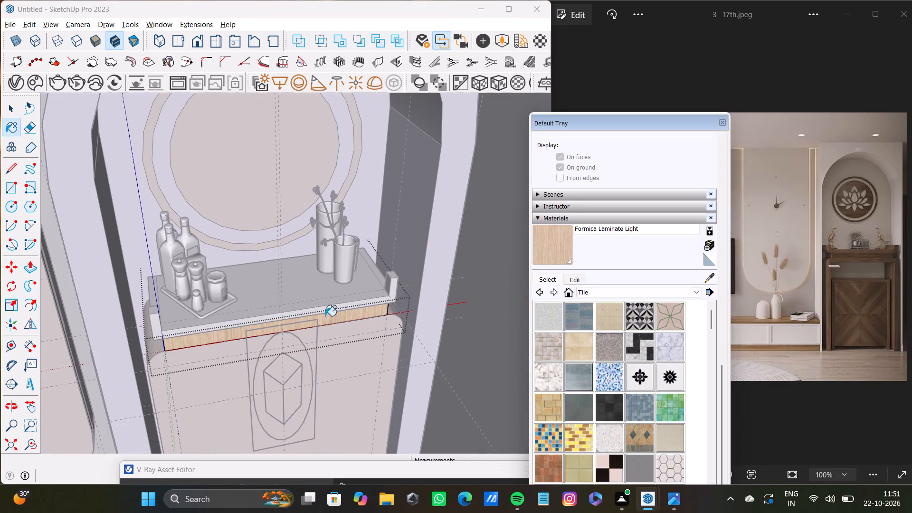
pyautogui.press('space')
pyautogui.doubleClick(335, 297)
pyautogui.scroll(-13, 315, 309)
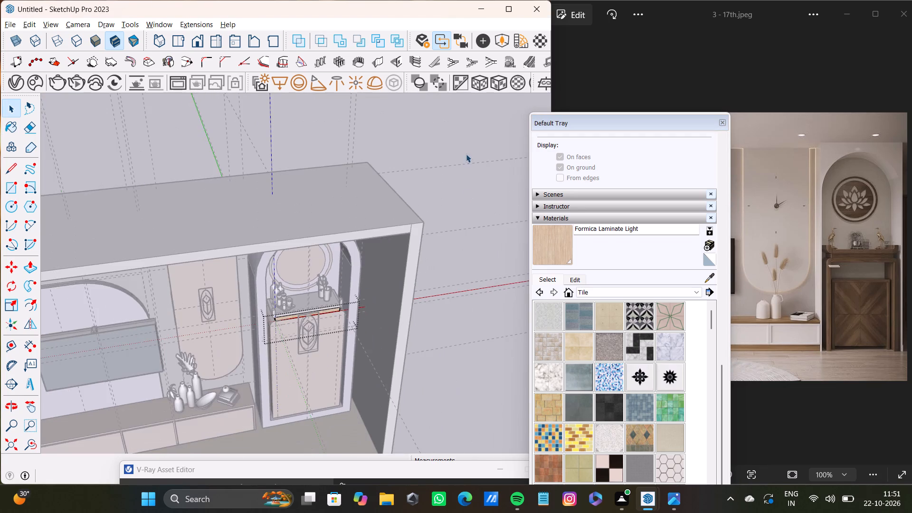
pyautogui.click(466, 154)
# Select the niche shelf's front edge, side rails and corner posts, without its top surface, and paint them with Formica Laminate Light.
pyautogui.scroll(12, 354, 256)
pyautogui.doubleClick(297, 335)
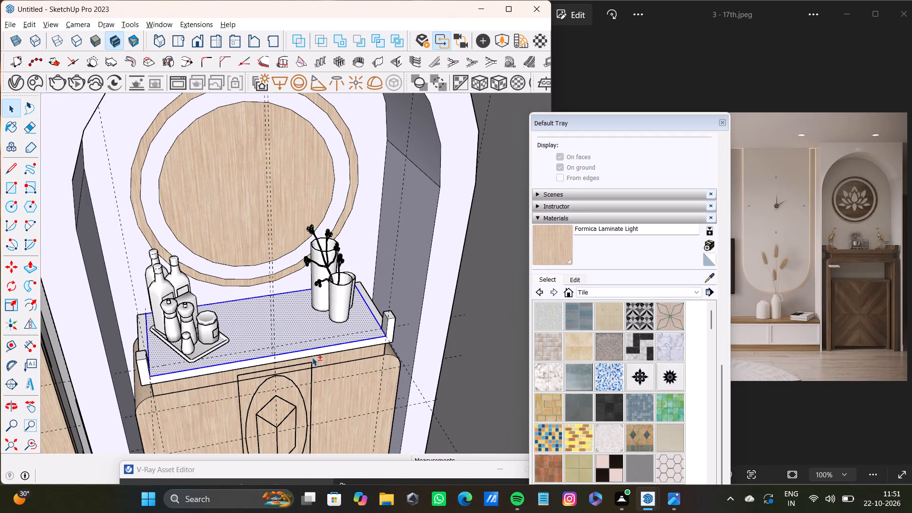
pyautogui.keyDown('shift'); pyautogui.doubleClick(320, 351); pyautogui.keyUp('shift')
pyautogui.keyDown('shift'); pyautogui.scroll(9, 386, 323); pyautogui.keyUp('shift')
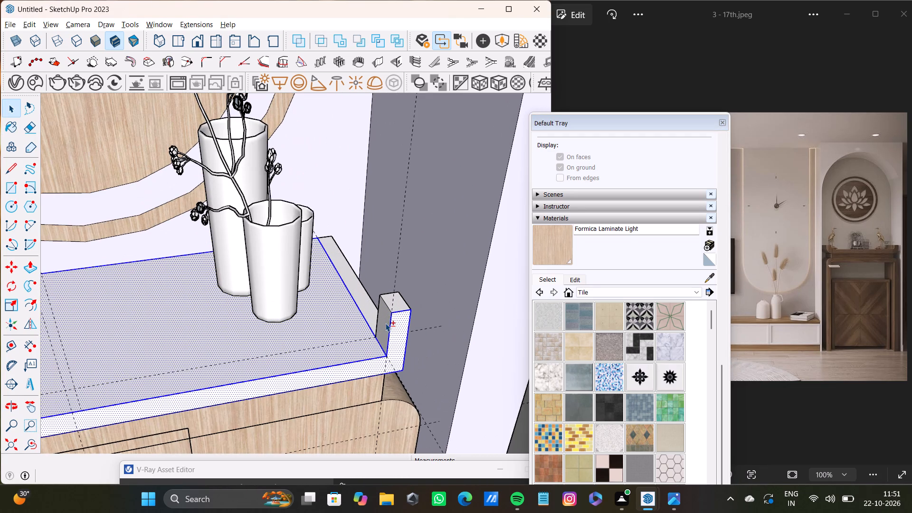
pyautogui.keyDown('shift'); pyautogui.doubleClick(385, 323); pyautogui.keyUp('shift')
pyautogui.keyDown('shift'); pyautogui.doubleClick(395, 300); pyautogui.keyUp('shift')
pyautogui.keyDown('shift'); pyautogui.doubleClick(360, 293); pyautogui.keyUp('shift')
pyautogui.keyDown('shift'); pyautogui.scroll(-5, 360, 294); pyautogui.keyUp('shift')
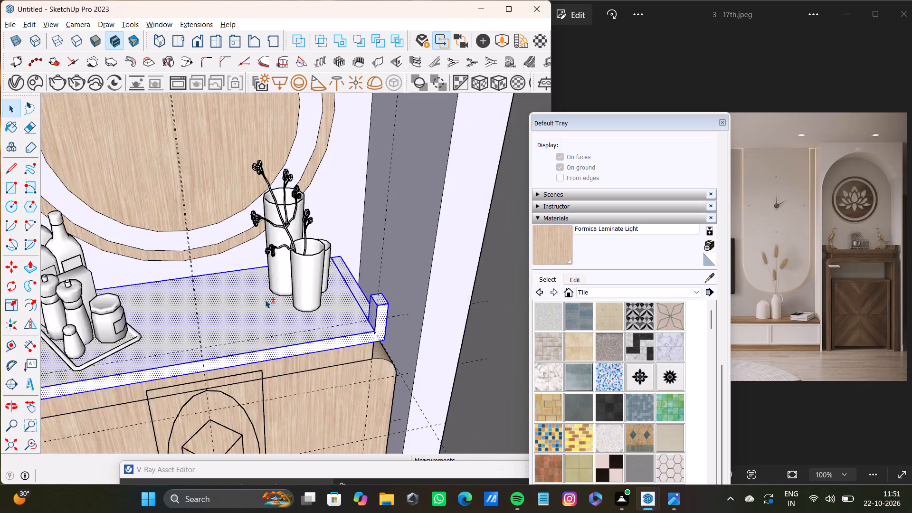
pyautogui.keyDown('shift'); pyautogui.moveTo(265, 300); pyautogui.dragTo(494, 291, button='middle'); pyautogui.keyUp('shift')
pyautogui.keyDown('shift'); pyautogui.scroll(6, 210, 309); pyautogui.keyUp('shift')
pyautogui.keyDown('shift'); pyautogui.doubleClick(276, 332); pyautogui.keyUp('shift')
pyautogui.keyDown('shift'); pyautogui.doubleClick(304, 370); pyautogui.keyUp('shift')
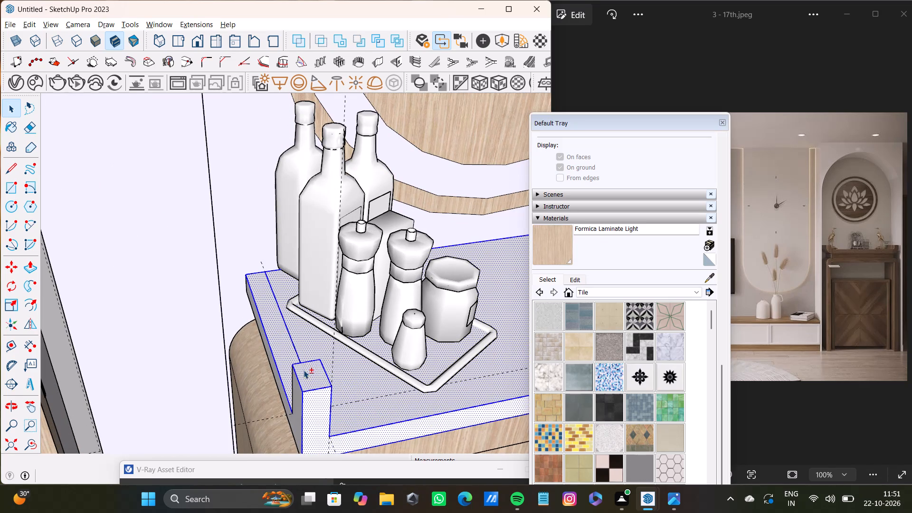
pyautogui.keyDown('shift'); pyautogui.click(281, 389); pyautogui.keyUp('shift')
pyautogui.keyDown('shift'); pyautogui.click(580, 251); pyautogui.keyUp('shift')
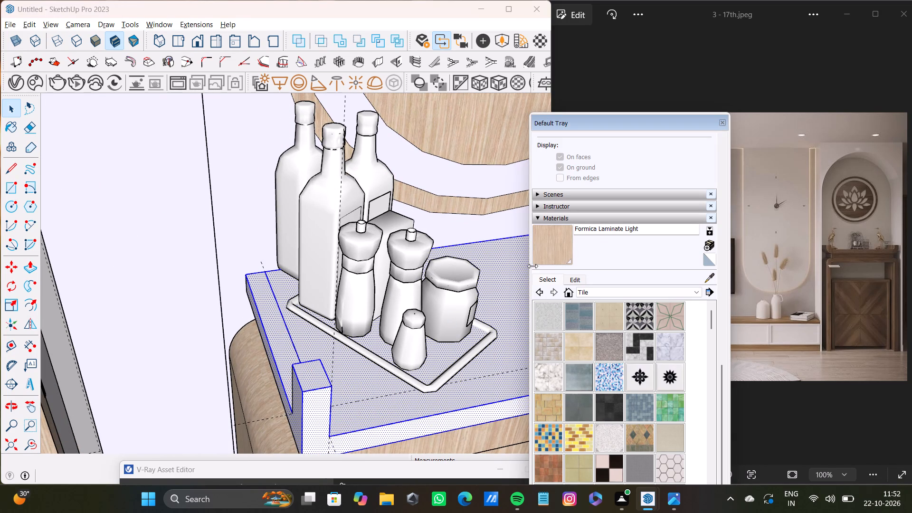
pyautogui.keyDown('shift'); pyautogui.click(350, 406); pyautogui.keyUp('shift')
pyautogui.keyDown('shift'); pyautogui.click(565, 247); pyautogui.keyUp('shift')
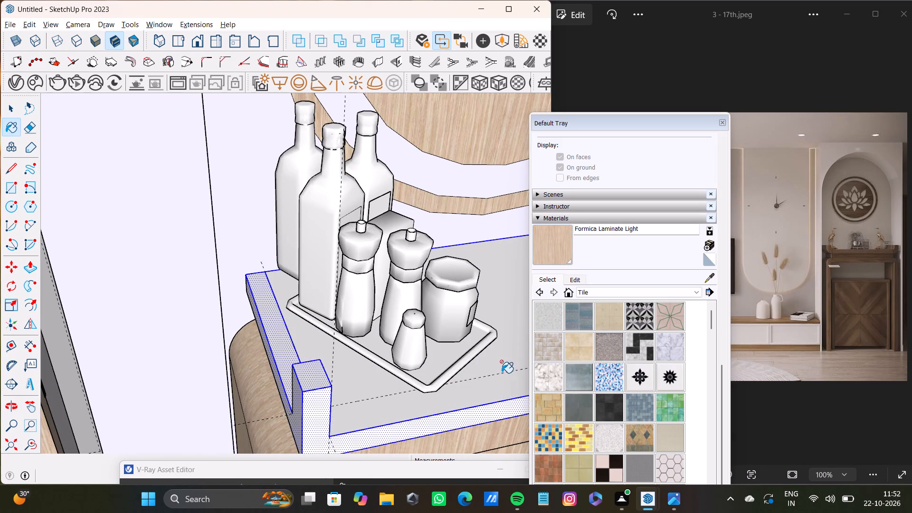
pyautogui.keyDown('shift'); pyautogui.click(502, 373); pyautogui.keyUp('shift')
pyautogui.keyDown('shift'); pyautogui.click(321, 403); pyautogui.keyUp('shift')
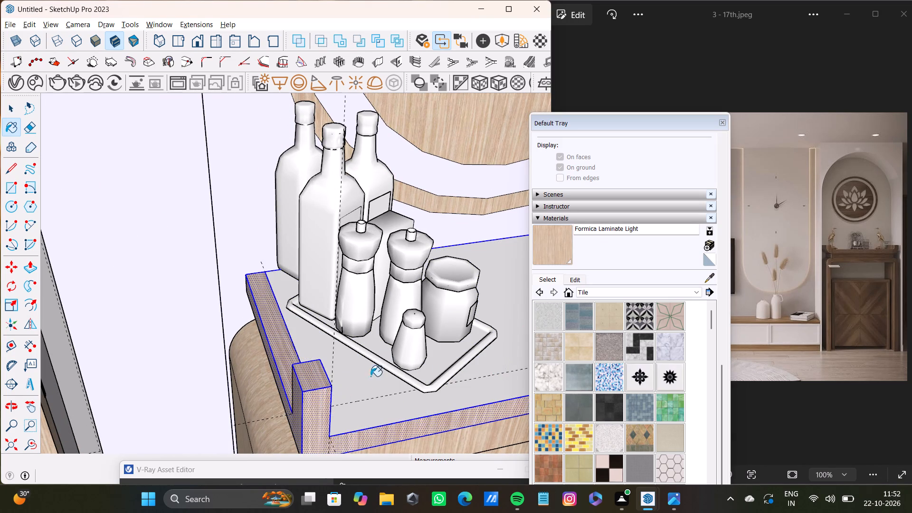
# Paint the niche shelf's top surface with Formica Laminate Light.
pyautogui.press('space')
pyautogui.click(347, 391)
pyautogui.keyDown('shift'); pyautogui.click(554, 233); pyautogui.keyUp('shift')
pyautogui.keyDown('shift'); pyautogui.click(340, 403); pyautogui.keyUp('shift')
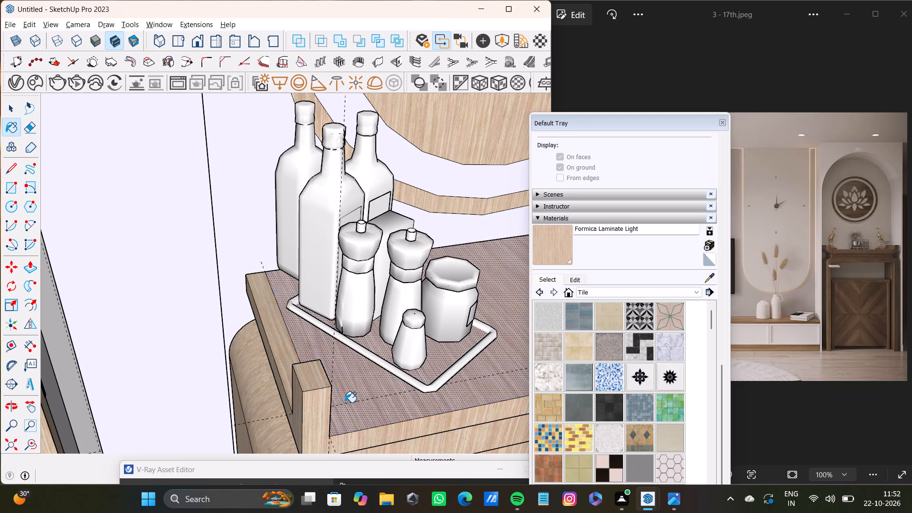
# Examine the wood-finished niche cabinet and shelf alongside the rest of the TV wall.
pyautogui.keyDown('shift'); pyautogui.scroll(-20, 348, 402); pyautogui.keyUp('shift')
pyautogui.keyDown('shift'); pyautogui.scroll(-2, 348, 402); pyautogui.keyUp('shift')
pyautogui.moveTo(364, 404); pyautogui.dragTo(320, 327, button='middle')
pyautogui.scroll(5, 338, 363)
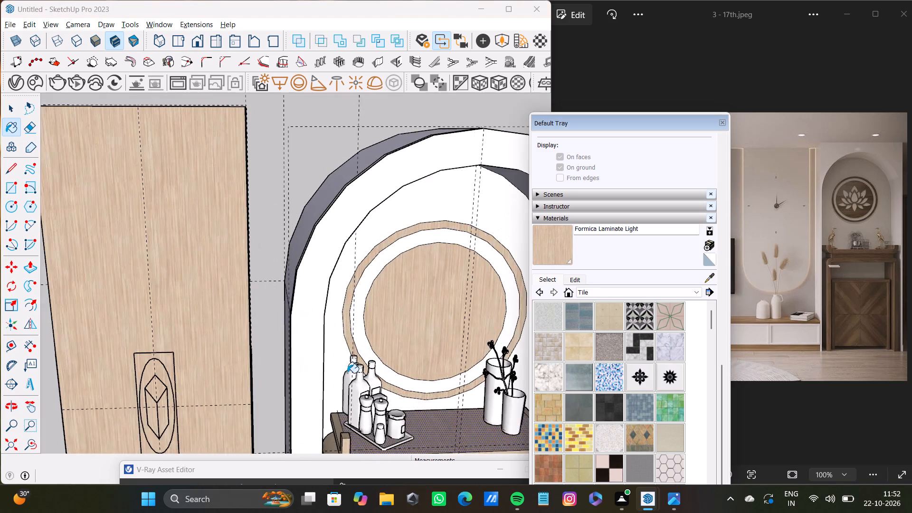
pyautogui.scroll(-8, 348, 373)
pyautogui.keyDown('shift'); pyautogui.moveTo(350, 371); pyautogui.dragTo(243, 252, button='middle'); pyautogui.keyUp('shift')
pyautogui.scroll(-4, 241, 256)
pyautogui.moveTo(245, 256); pyautogui.dragTo(410, 197, button='middle')
pyautogui.press('space')
pyautogui.moveTo(295, 246); pyautogui.dragTo(348, 236, button='middle')
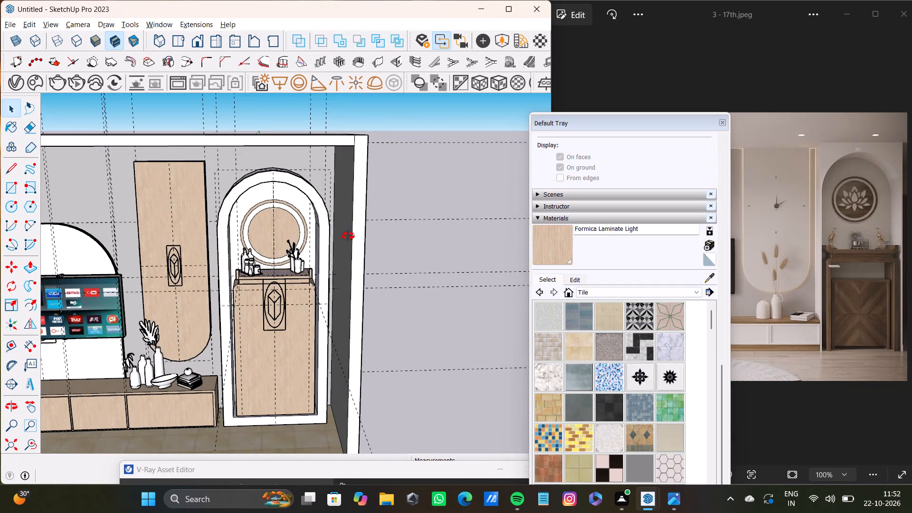
# Scale the bottle set on the niche shelf vertically to about 1.5 times its height.
pyautogui.moveTo(348, 236); pyautogui.dragTo(287, 216, button='middle')
pyautogui.press('space')
pyautogui.scroll(-4, 262, 244)
pyautogui.keyDown('shift'); pyautogui.moveTo(256, 271); pyautogui.dragTo(388, 282, button='middle'); pyautogui.keyUp('shift')
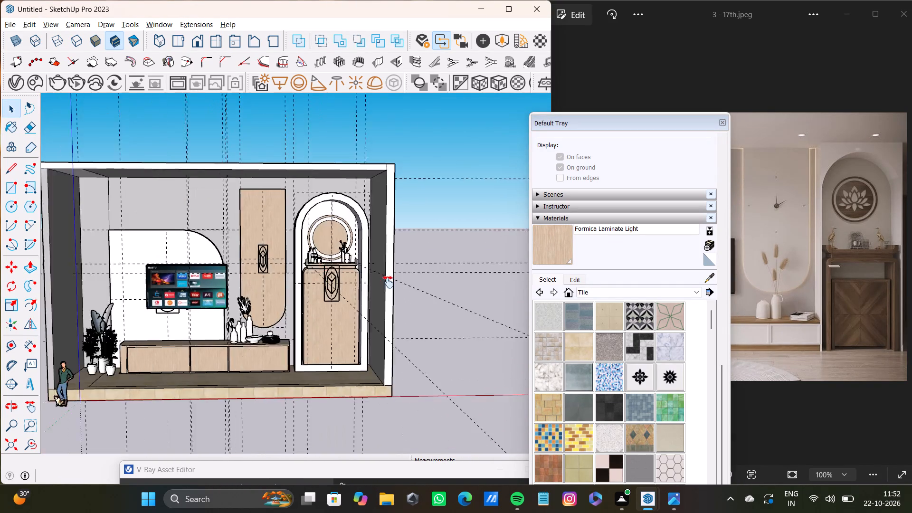
pyautogui.keyDown('shift'); pyautogui.moveTo(388, 282); pyautogui.dragTo(386, 267, button='middle'); pyautogui.keyUp('shift')
pyautogui.scroll(5, 381, 268)
pyautogui.keyDown('shift'); pyautogui.moveTo(387, 298); pyautogui.dragTo(435, 308, button='middle'); pyautogui.keyUp('shift')
pyautogui.keyDown('shift'); pyautogui.moveTo(403, 303); pyautogui.dragTo(415, 261, button='middle'); pyautogui.keyUp('shift')
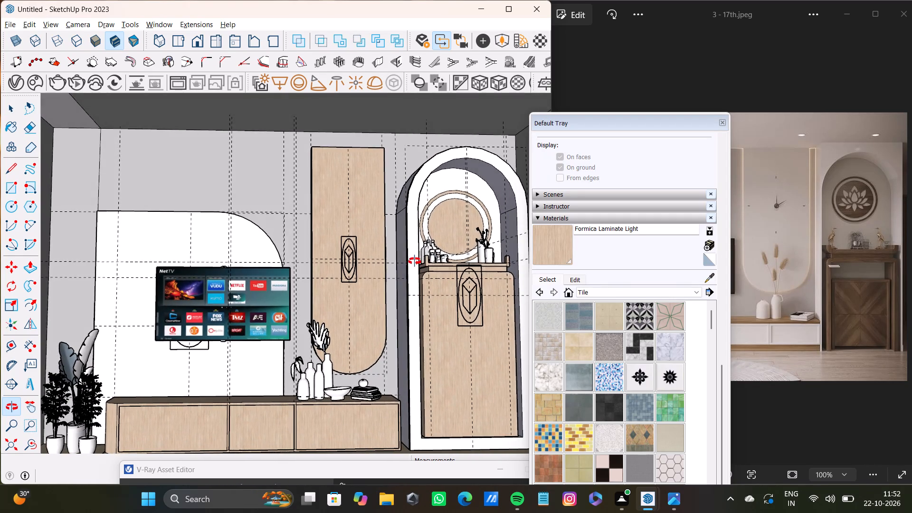
pyautogui.keyDown('shift'); pyautogui.moveTo(415, 261); pyautogui.dragTo(396, 275, button='middle'); pyautogui.keyUp('shift')
pyautogui.scroll(9, 459, 272)
pyautogui.click(414, 242)
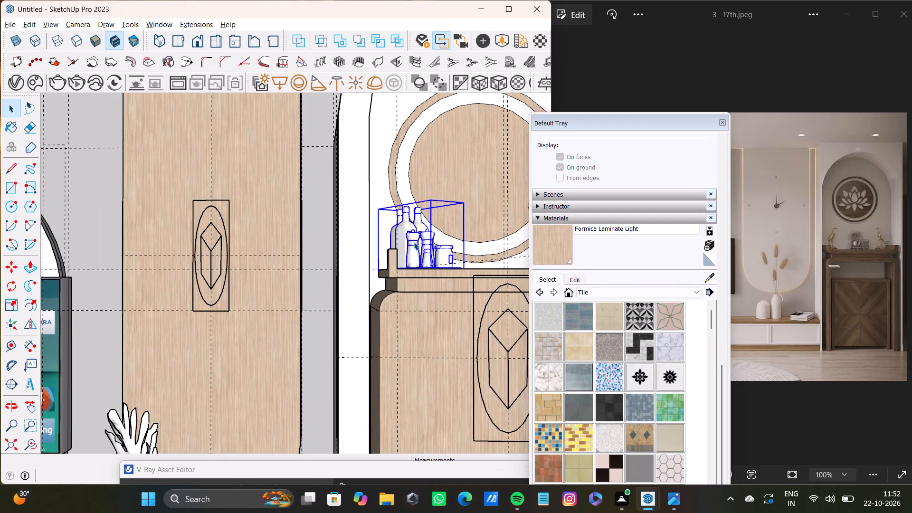
pyautogui.press('s')
pyautogui.moveTo(418, 203); pyautogui.dragTo(420, 172)
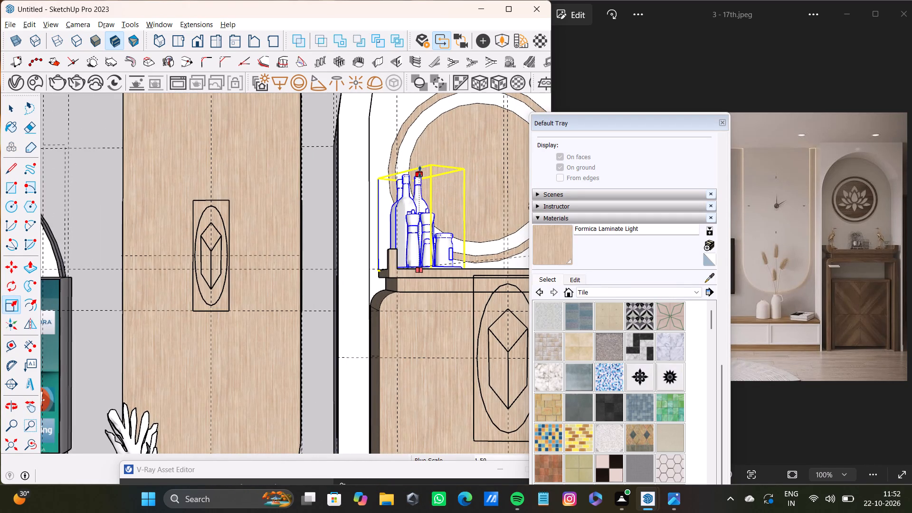
pyautogui.moveTo(420, 172); pyautogui.dragTo(420, 168)
pyautogui.press('space')
# Scale the tall broad-leaf plant beside the TV console vertically to about 1.22 times its height.
pyautogui.scroll(-13, 411, 257)
pyautogui.moveTo(401, 291); pyautogui.dragTo(411, 314, button='middle')
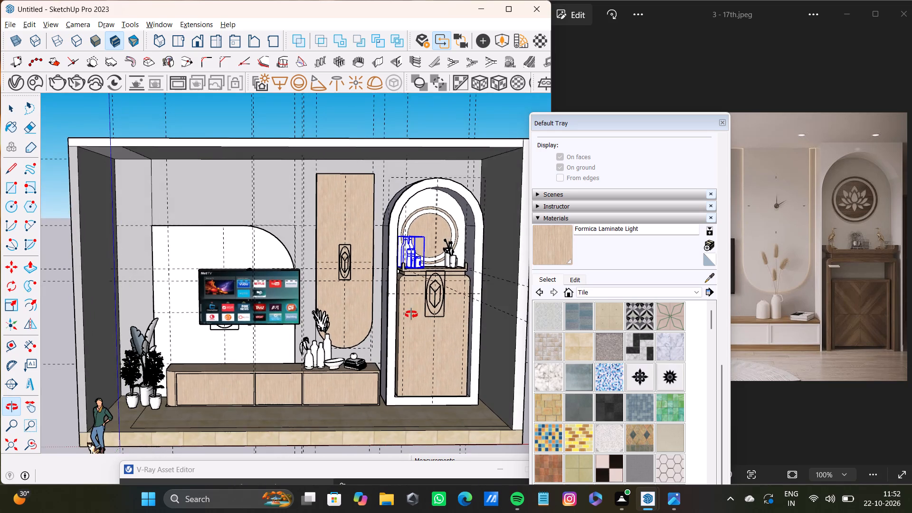
pyautogui.moveTo(411, 314); pyautogui.dragTo(410, 312, button='middle')
pyautogui.scroll(2, 408, 312)
pyautogui.keyDown('shift'); pyautogui.moveTo(408, 312); pyautogui.dragTo(428, 299, button='middle'); pyautogui.keyUp('shift')
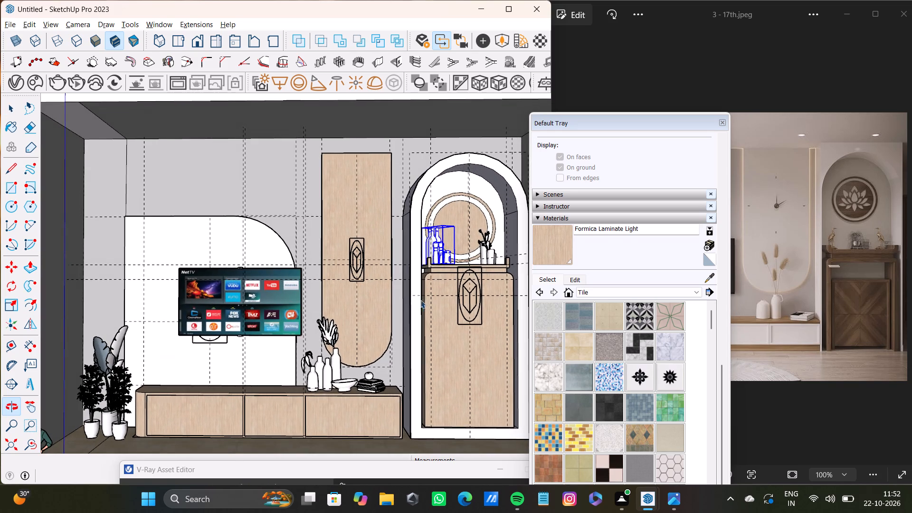
pyautogui.click(105, 346)
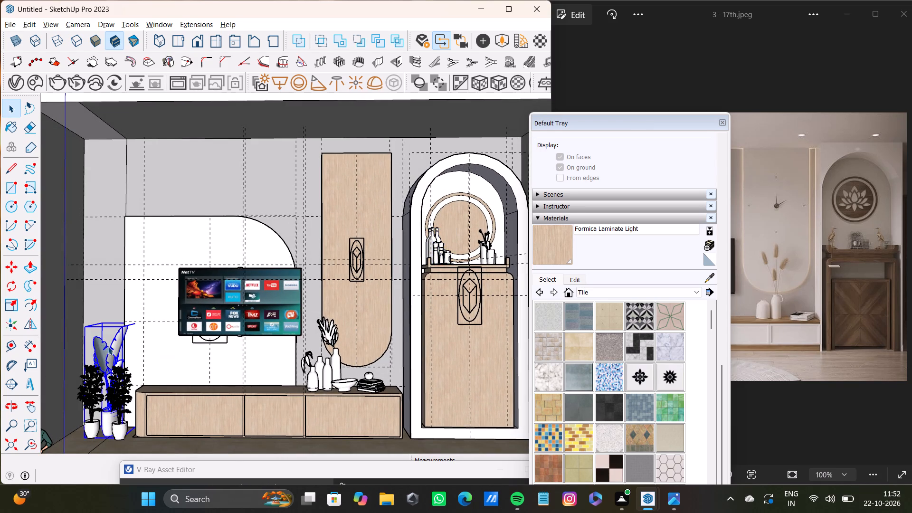
pyautogui.press('s')
pyautogui.moveTo(114, 325); pyautogui.dragTo(103, 283)
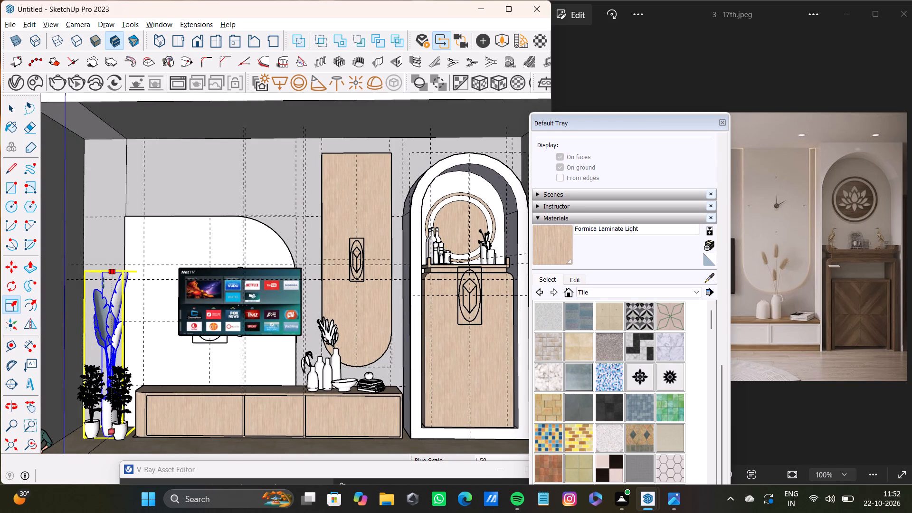
pyautogui.moveTo(103, 283); pyautogui.dragTo(107, 291)
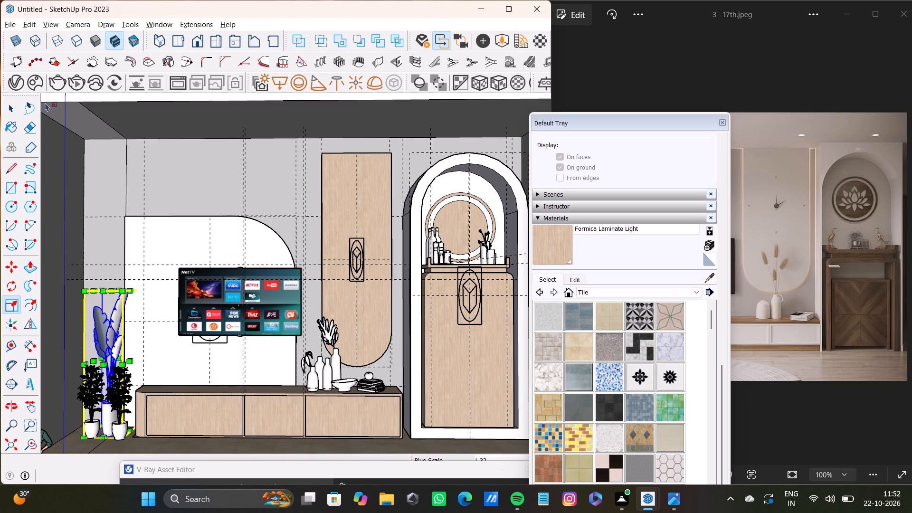
pyautogui.press('space')
# Close the Default Tray to uncover the reference image beside the model.
pyautogui.scroll(-5, 248, 304)
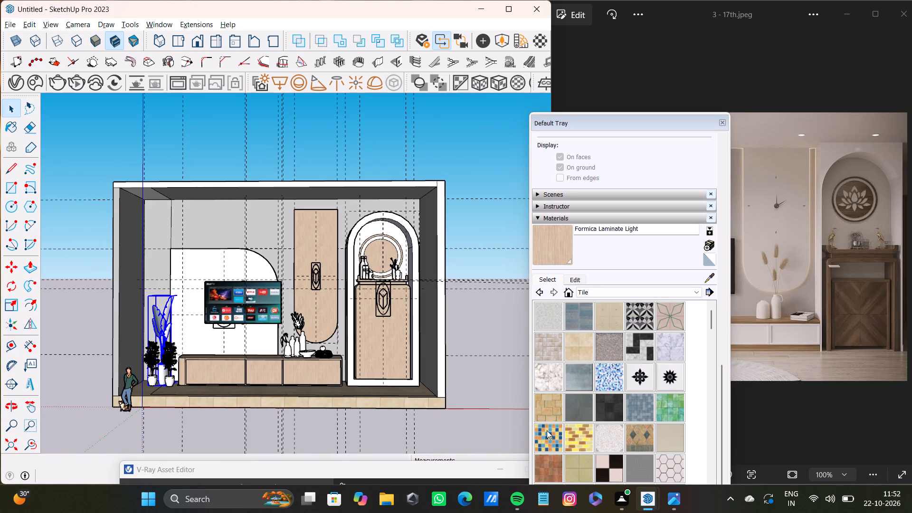
pyautogui.scroll(1, 272, 328)
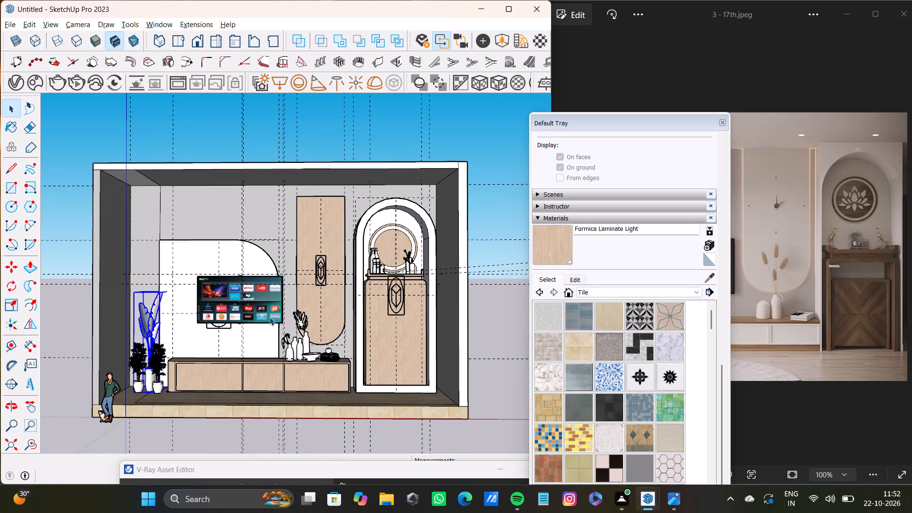
pyautogui.click(722, 119)
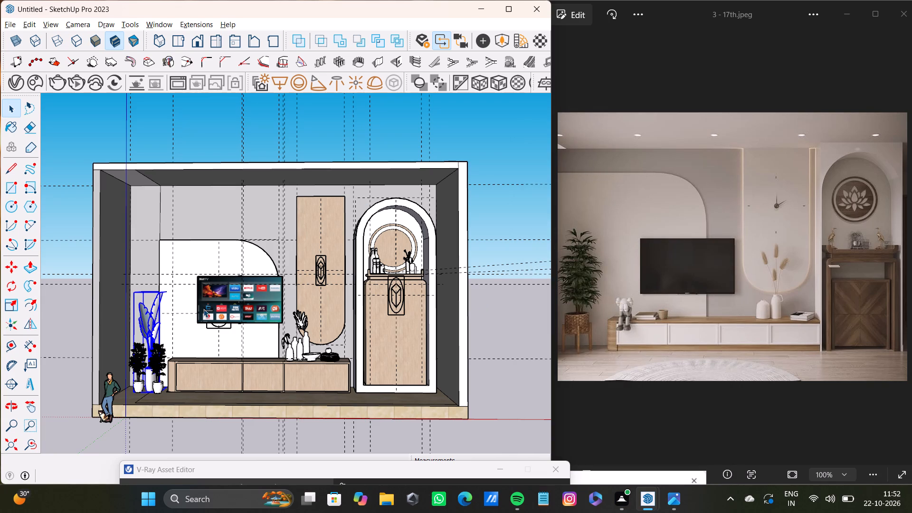
pyautogui.moveTo(224, 391); pyautogui.dragTo(223, 405, button='middle')
pyautogui.scroll(6, 142, 381)
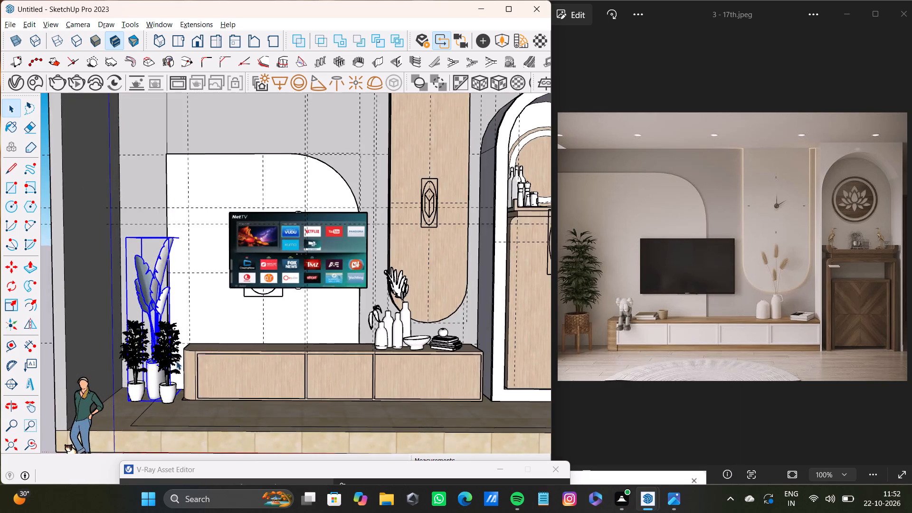
pyautogui.scroll(-7, 178, 367)
pyautogui.keyDown('shift'); pyautogui.moveTo(220, 384); pyautogui.dragTo(223, 355, button='middle'); pyautogui.keyUp('shift')
pyautogui.keyDown('shift'); pyautogui.scroll(2, 225, 349); pyautogui.keyUp('shift')
pyautogui.scroll(3, 230, 345)
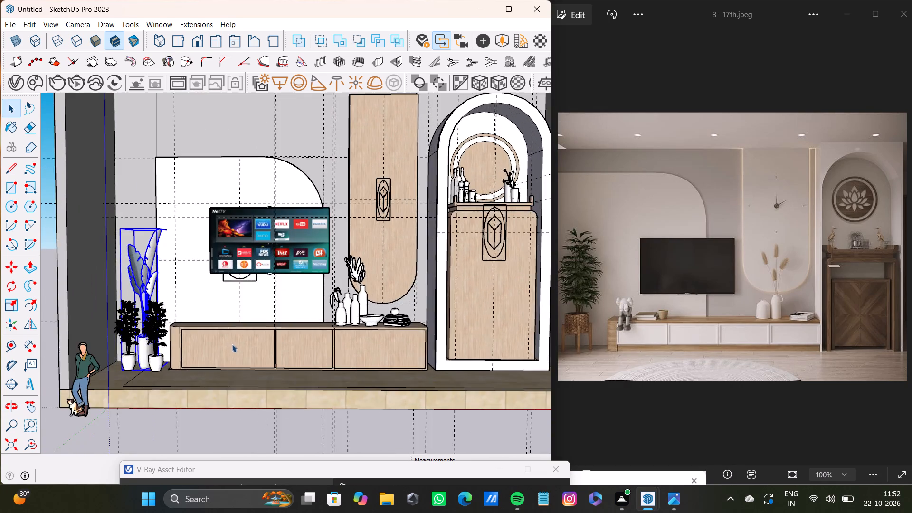
pyautogui.keyDown('shift'); pyautogui.moveTo(232, 344); pyautogui.dragTo(224, 394, button='middle'); pyautogui.keyUp('shift')
pyautogui.scroll(-2, 231, 387)
pyautogui.keyDown('shift'); pyautogui.middleClick(232, 386); pyautogui.keyUp('shift')
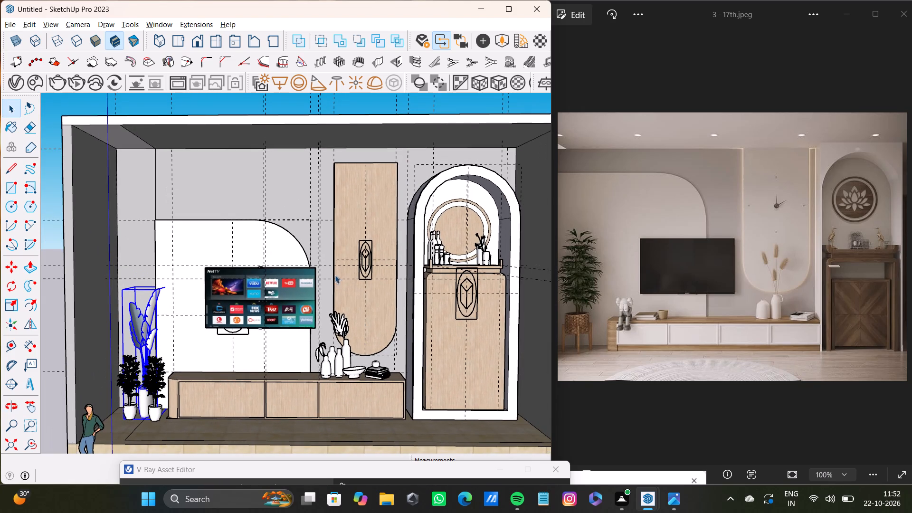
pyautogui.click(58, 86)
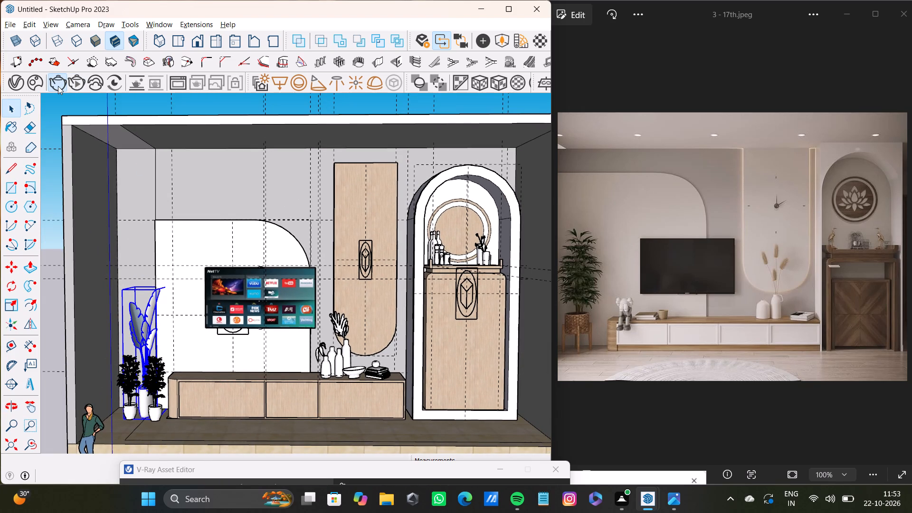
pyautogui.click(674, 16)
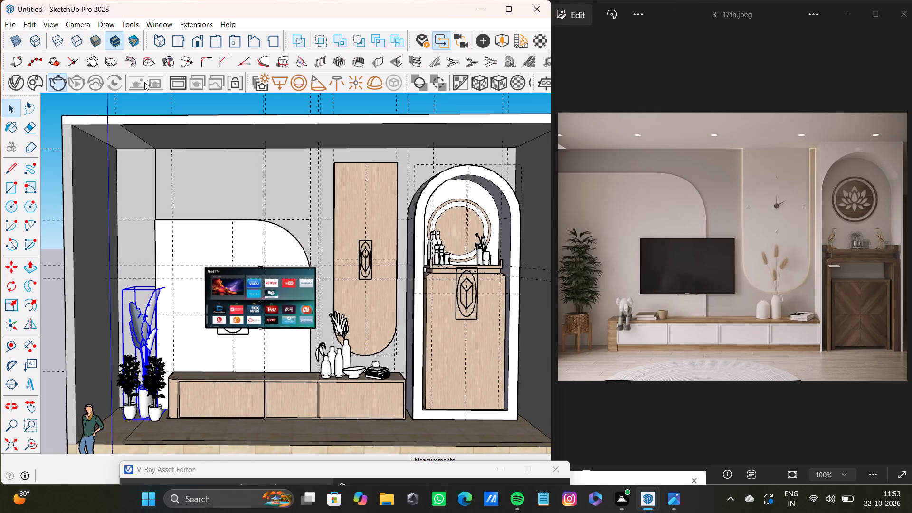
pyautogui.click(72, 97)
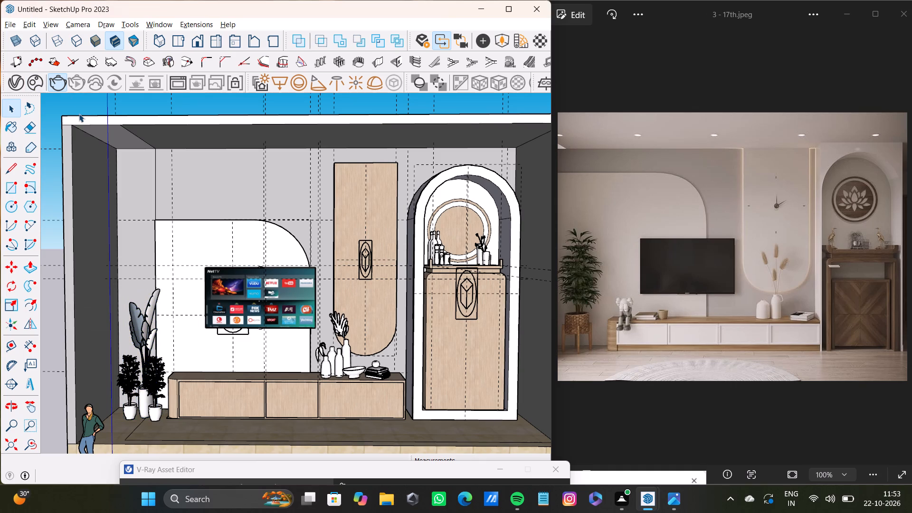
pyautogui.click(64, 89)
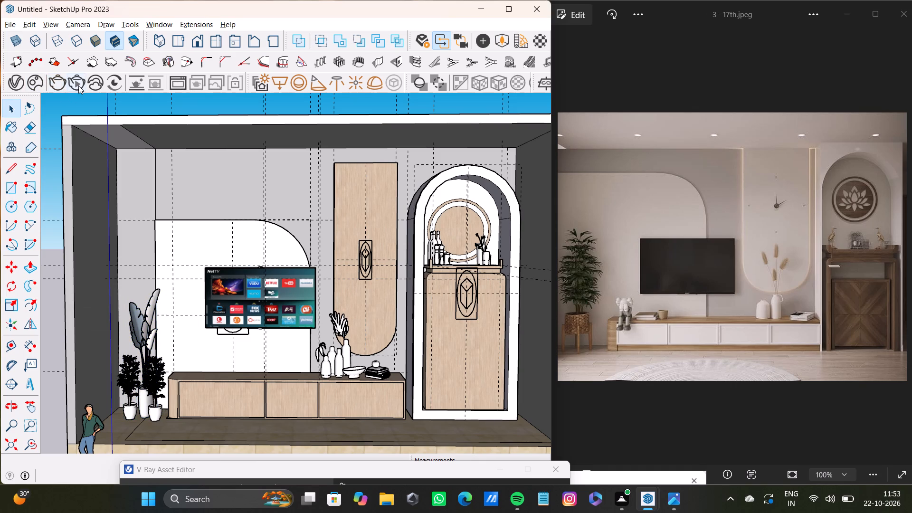
# Start a V-Ray interactive render of the TV wall and move the frame buffer clear of the V-Ray tools.
pyautogui.click(78, 85)
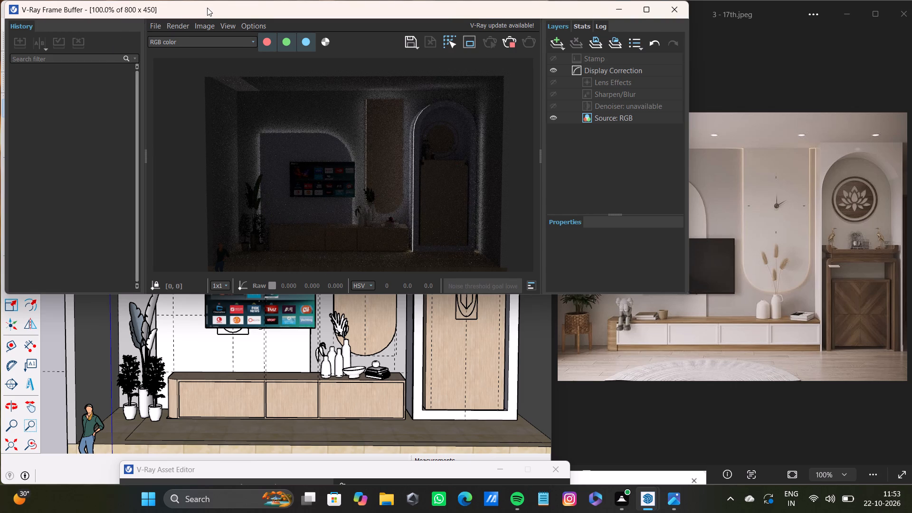
pyautogui.moveTo(210, 9); pyautogui.dragTo(335, 78)
# Set the SunLight intensity to 1 in the V-Ray Asset Editor and close the editor.
pyautogui.click(18, 88)
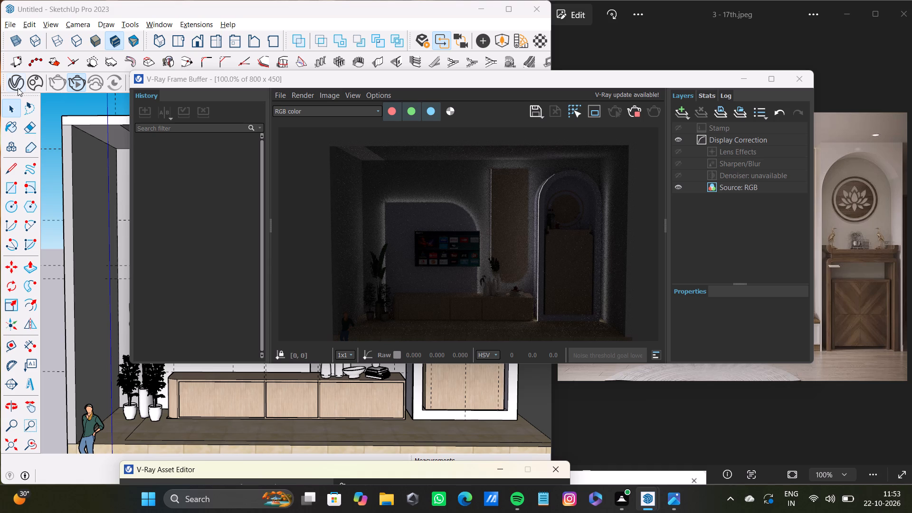
pyautogui.click(18, 88)
pyautogui.moveTo(363, 475); pyautogui.dragTo(328, 186)
pyautogui.scroll(-2, 195, 385)
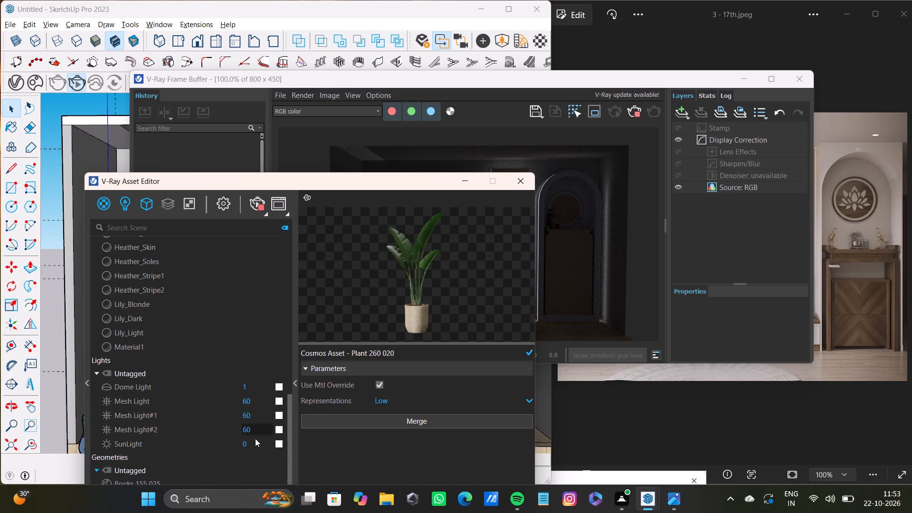
pyautogui.moveTo(262, 445); pyautogui.dragTo(199, 437)
pyautogui.press('=')
pyautogui.press('BackSpace')
pyautogui.press('1')
pyautogui.press('Return')
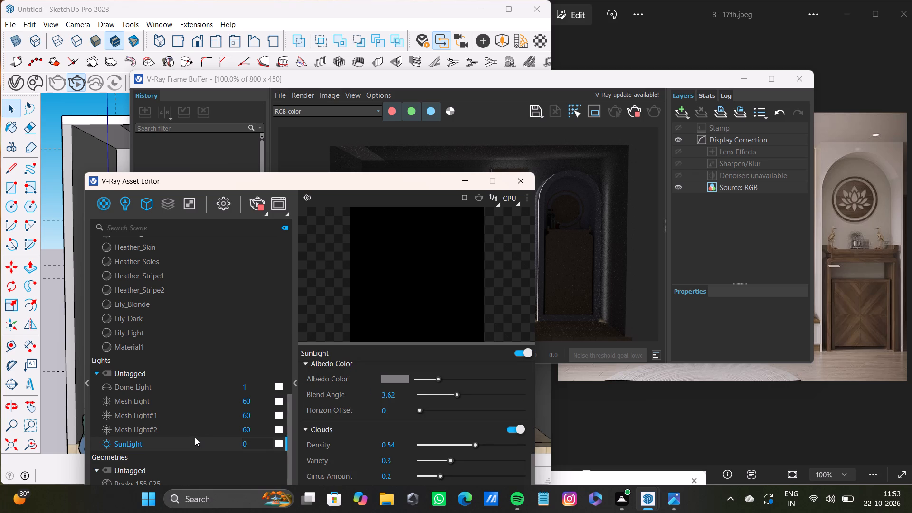
pyautogui.moveTo(259, 445); pyautogui.dragTo(234, 443)
pyautogui.press('BackSpace')
pyautogui.press('1')
pyautogui.press('Return')
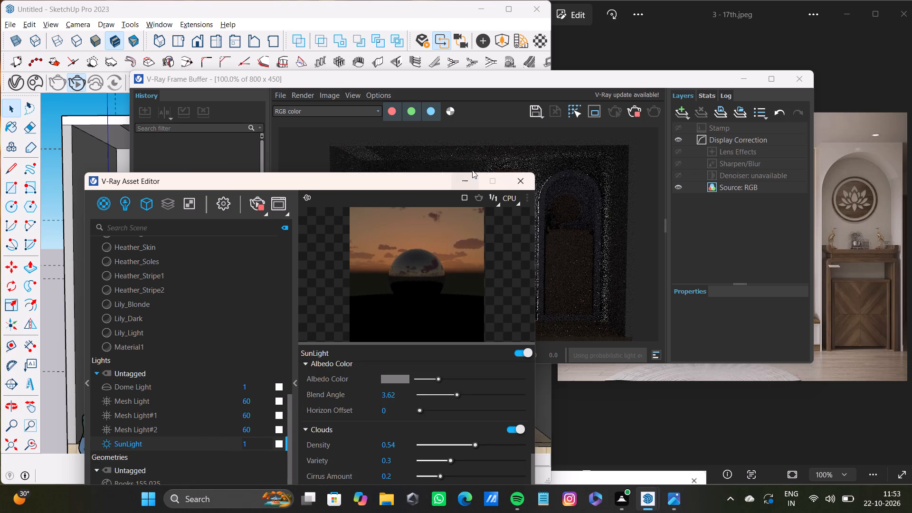
pyautogui.click(513, 178)
# Examine the interactive render of the whole TV wall with the new sun intensity, and close the frame buffer.
pyautogui.scroll(-1, 482, 224)
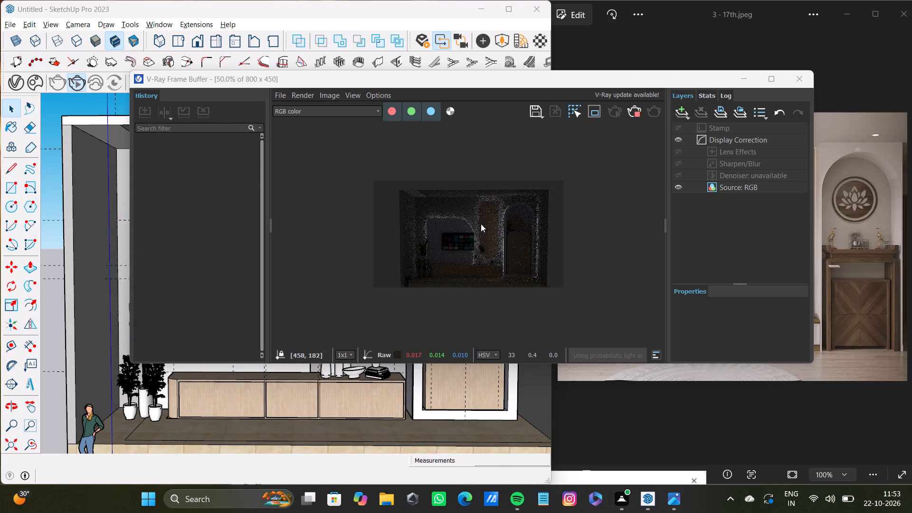
pyautogui.scroll(-4, 298, 406)
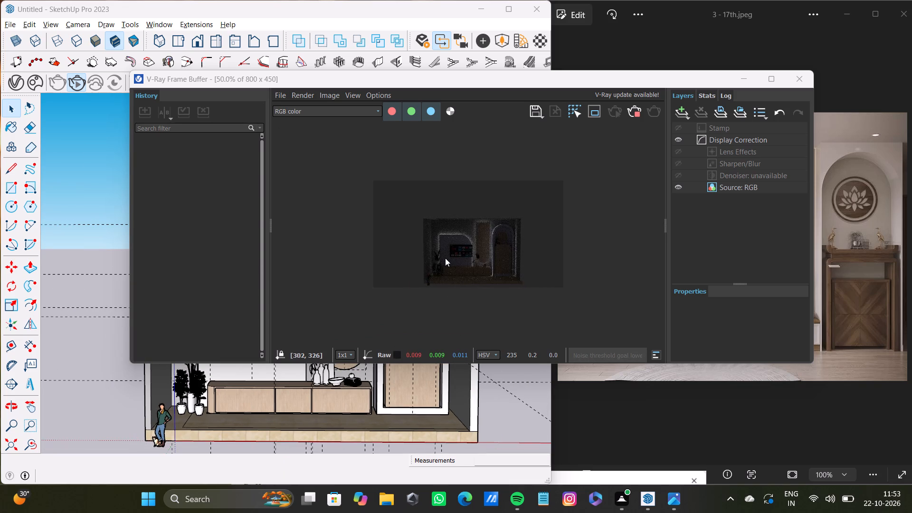
pyautogui.scroll(1, 446, 254)
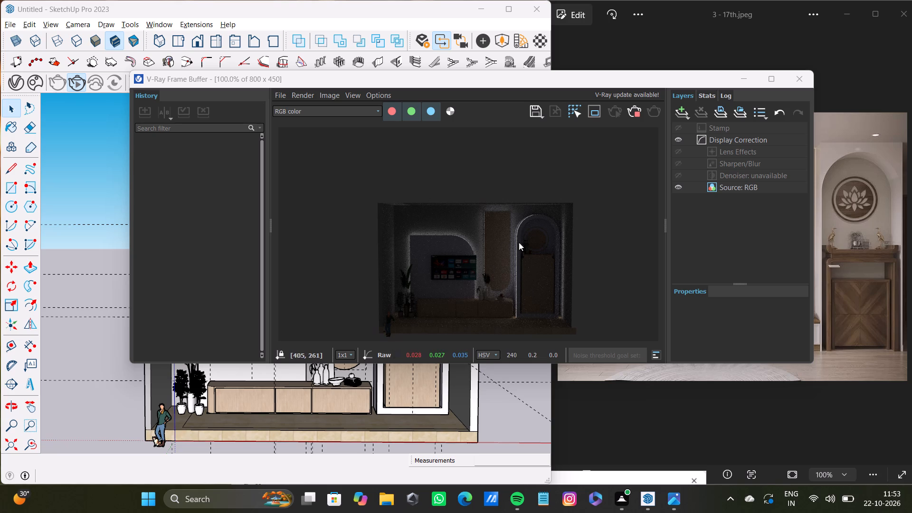
pyautogui.click(805, 75)
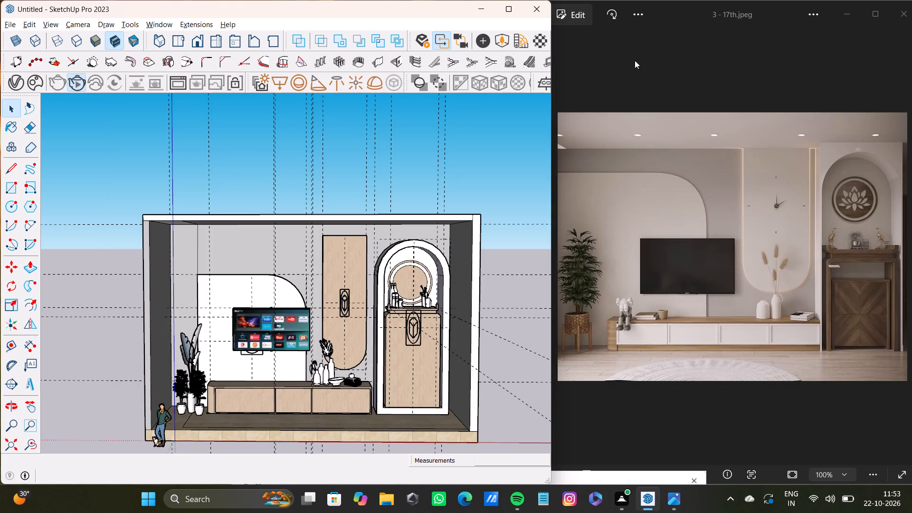
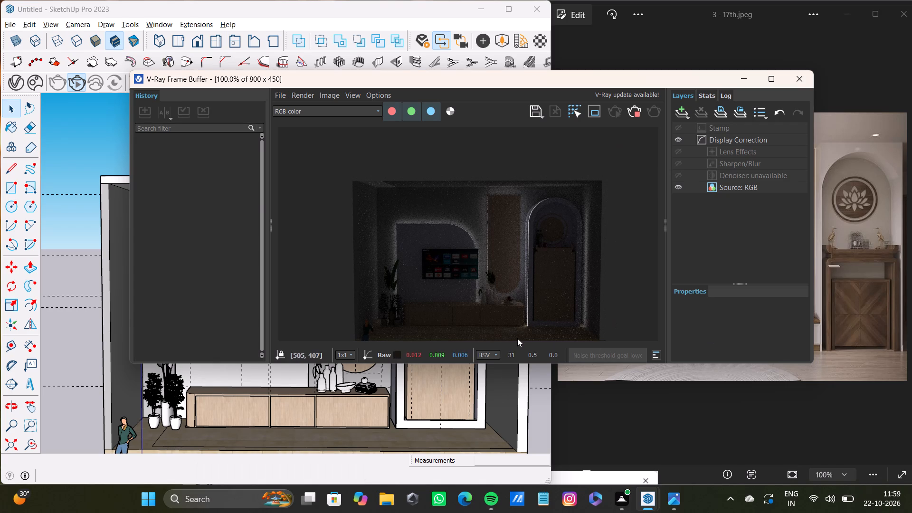
# Close the frame buffer and move the dome light from beside the model toward the front of the room.
pyautogui.click(803, 80)
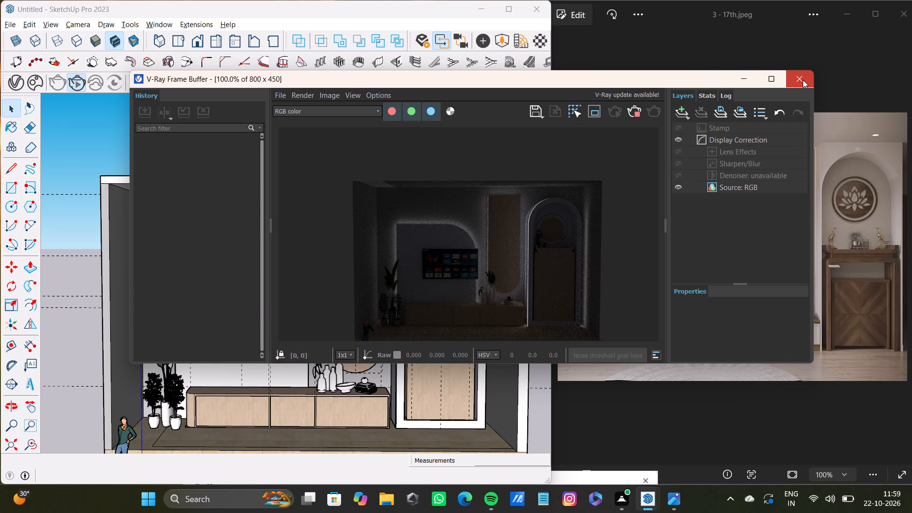
pyautogui.scroll(-13, 264, 310)
pyautogui.moveTo(269, 306); pyautogui.dragTo(254, 370, button='middle')
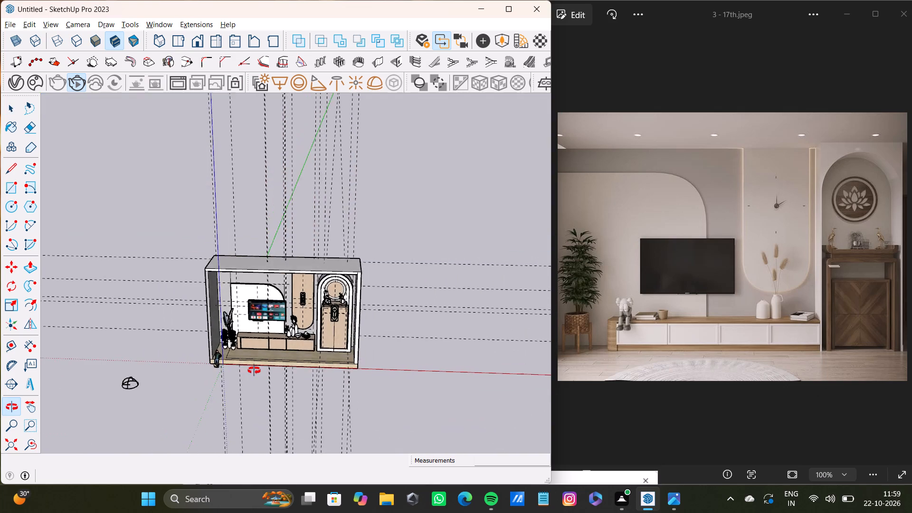
pyautogui.moveTo(254, 370); pyautogui.dragTo(241, 378, button='middle')
pyautogui.click(114, 377)
pyautogui.press('m')
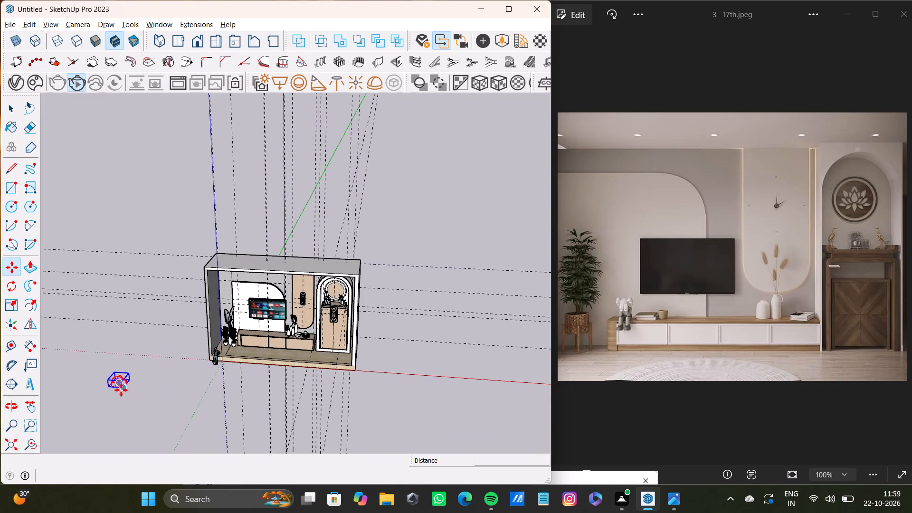
pyautogui.moveTo(122, 387); pyautogui.dragTo(131, 385)
pyautogui.click(275, 381)
pyautogui.press('space')
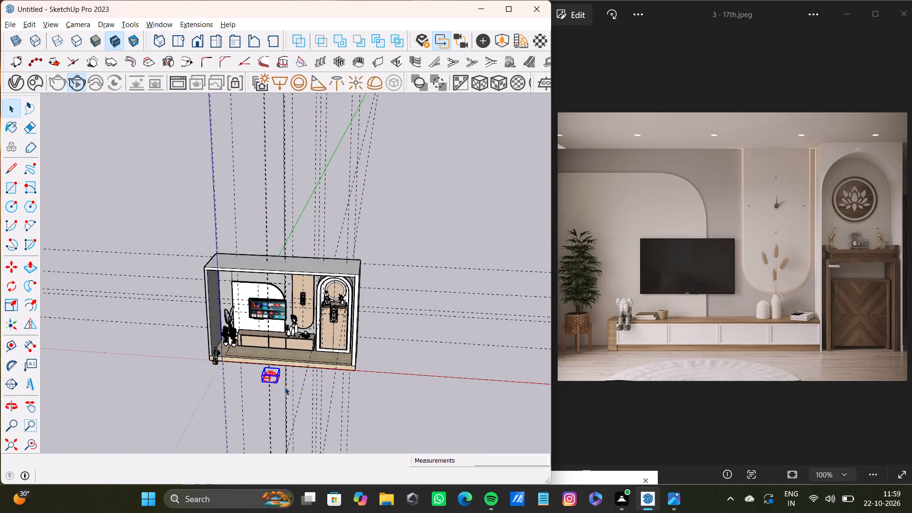
pyautogui.moveTo(285, 387); pyautogui.dragTo(522, 309, button='middle')
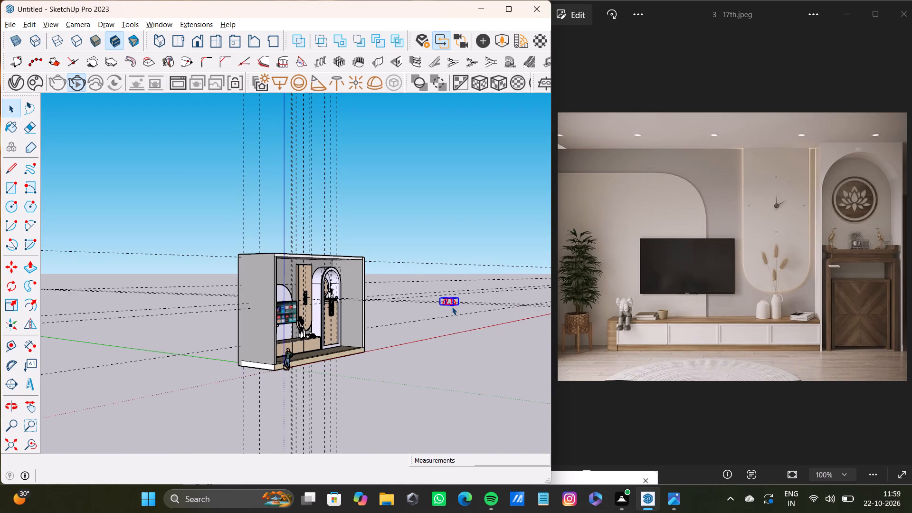
pyautogui.press('m')
pyautogui.click(452, 304)
pyautogui.click(342, 368)
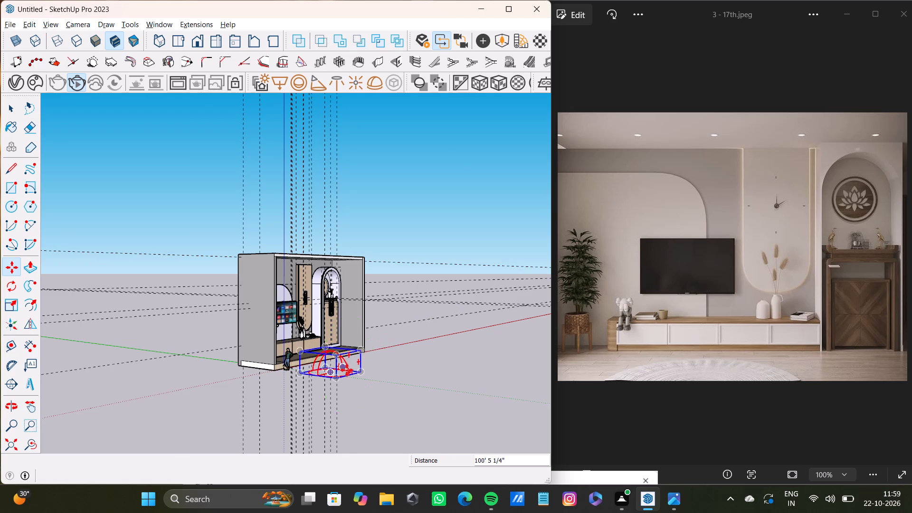
# Shift the dome light so that it lines up in front of the TV console.
pyautogui.scroll(-3, 354, 368)
pyautogui.scroll(1, 368, 368)
pyautogui.moveTo(368, 368); pyautogui.dragTo(142, 397, button='middle')
pyautogui.scroll(-8, 139, 399)
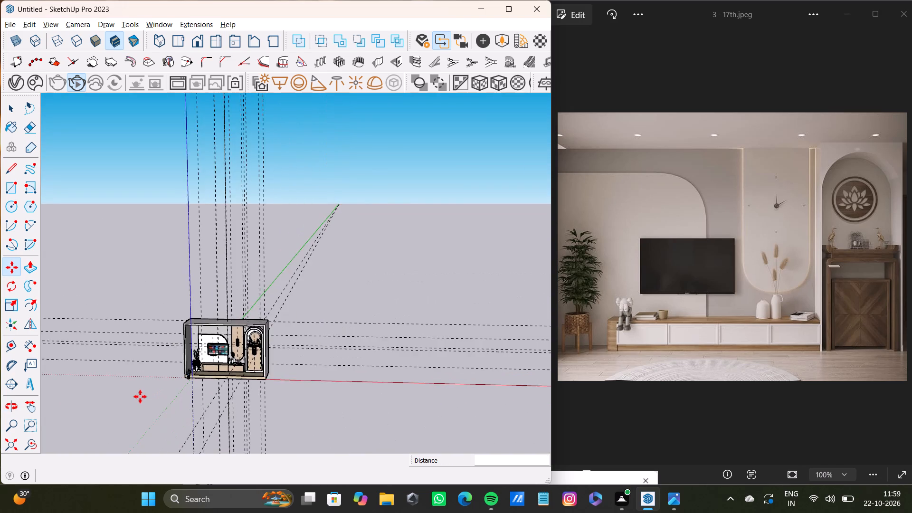
pyautogui.keyDown('shift'); pyautogui.moveTo(140, 396); pyautogui.dragTo(273, 367, button='middle'); pyautogui.keyUp('shift')
pyautogui.scroll(6, 124, 344)
pyautogui.moveTo(133, 341); pyautogui.dragTo(149, 340)
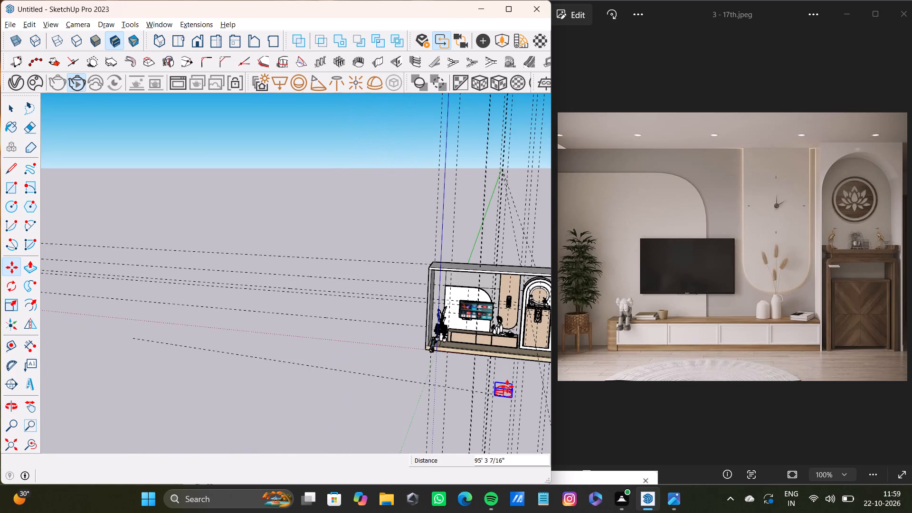
pyautogui.scroll(5, 504, 380)
pyautogui.keyDown('shift'); pyautogui.moveTo(502, 376); pyautogui.dragTo(380, 394, button='middle'); pyautogui.keyUp('shift')
pyautogui.scroll(10, 385, 386)
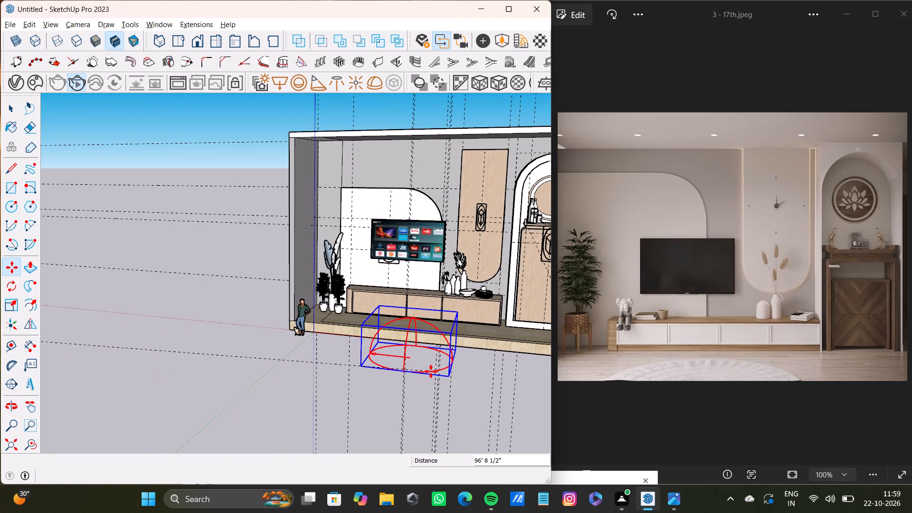
pyautogui.click(431, 371)
# Bring the dome light closer to the room's front floor edge, working from angled views.
pyautogui.scroll(-4, 448, 386)
pyautogui.moveTo(438, 400); pyautogui.dragTo(356, 351, button='middle')
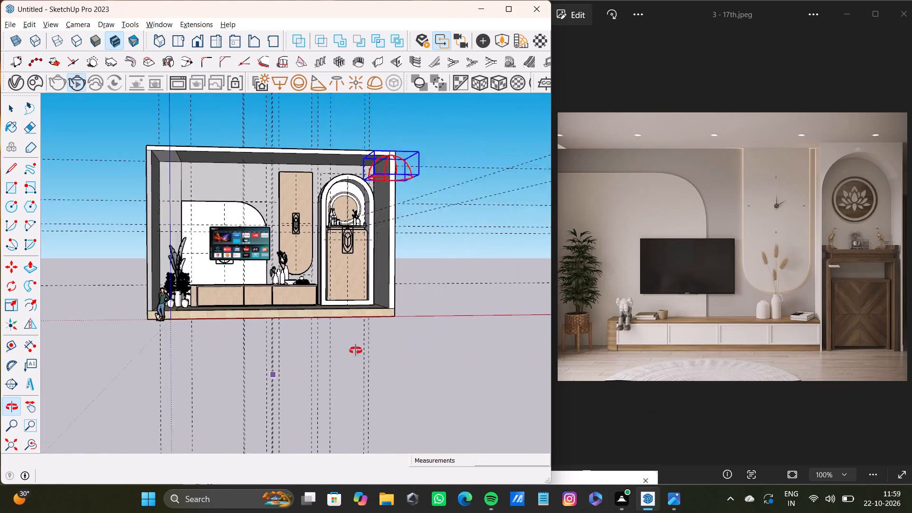
pyautogui.moveTo(356, 351); pyautogui.dragTo(439, 367, button='middle')
pyautogui.keyDown('shift'); pyautogui.scroll(-4, 371, 266); pyautogui.keyUp('shift')
pyautogui.keyDown('shift'); pyautogui.moveTo(356, 274); pyautogui.dragTo(332, 304, button='middle'); pyautogui.keyUp('shift')
pyautogui.click(498, 310)
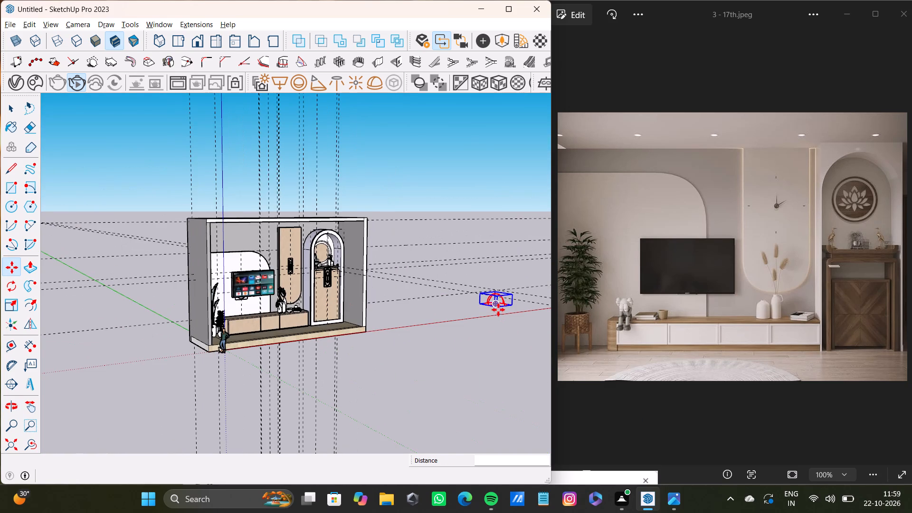
pyautogui.click(308, 354)
pyautogui.scroll(-4, 298, 362)
pyautogui.moveTo(298, 362); pyautogui.dragTo(424, 364, button='middle')
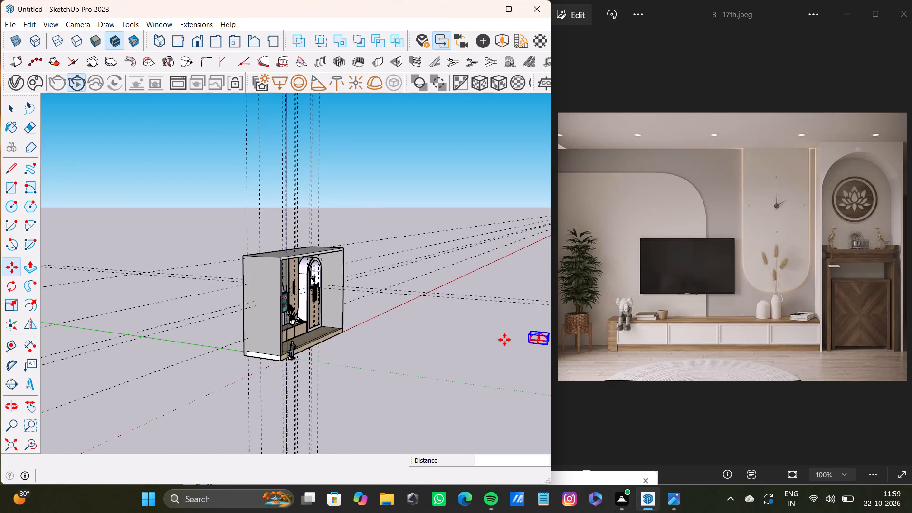
pyautogui.moveTo(533, 344); pyautogui.dragTo(523, 344)
pyautogui.click(324, 347)
# Lower the dome light to the room's front bottom corner, working from a side view.
pyautogui.scroll(6, 324, 347)
pyautogui.moveTo(322, 350); pyautogui.dragTo(414, 347, button='middle')
pyautogui.scroll(-4, 410, 349)
pyautogui.keyDown('shift'); pyautogui.moveTo(408, 350); pyautogui.dragTo(395, 325, button='middle'); pyautogui.keyUp('shift')
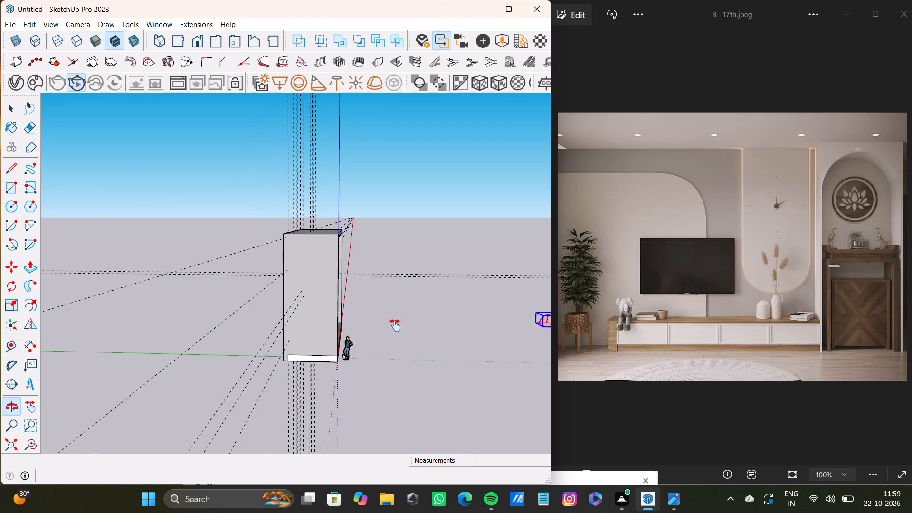
pyautogui.keyDown('shift'); pyautogui.moveTo(395, 325); pyautogui.dragTo(395, 283, button='middle'); pyautogui.keyUp('shift')
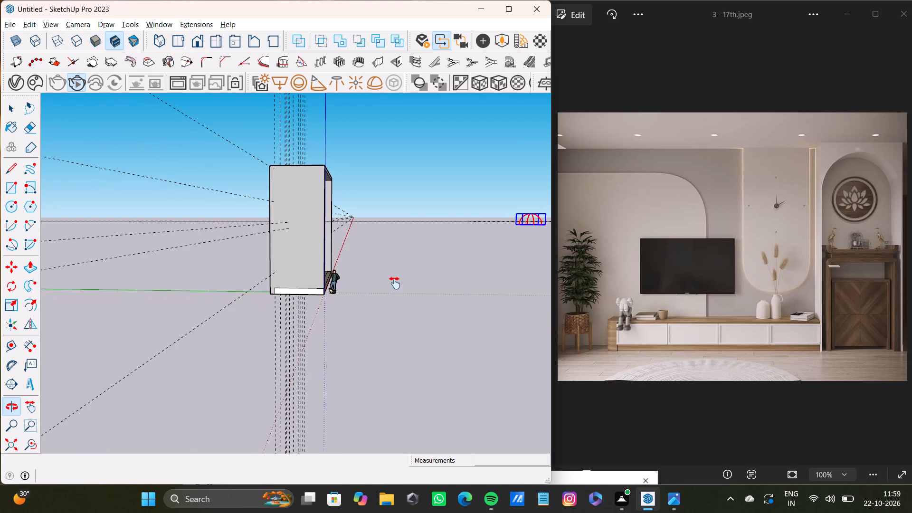
pyautogui.keyDown('shift'); pyautogui.moveTo(395, 283); pyautogui.dragTo(382, 292, button='middle'); pyautogui.keyUp('shift')
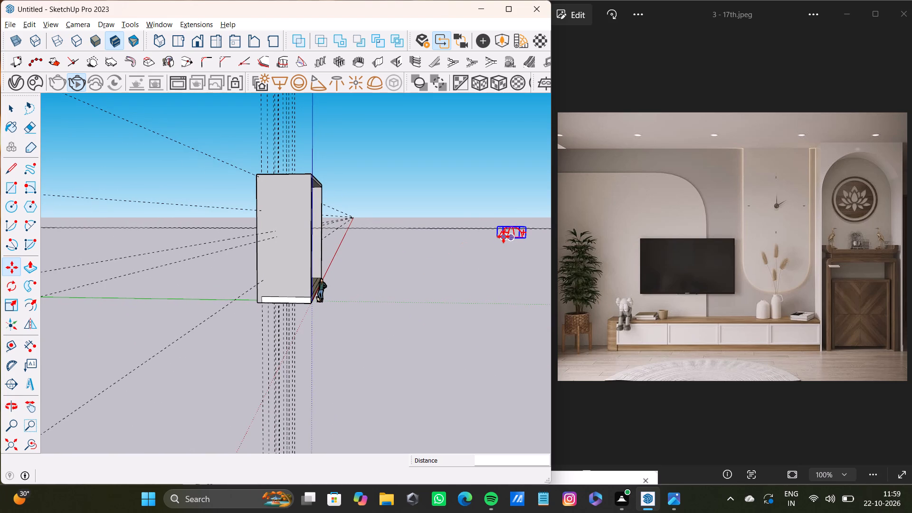
pyautogui.click(503, 237)
pyautogui.click(314, 303)
# Move the dome light along the front floor edge to sit before the TV console.
pyautogui.scroll(3, 330, 322)
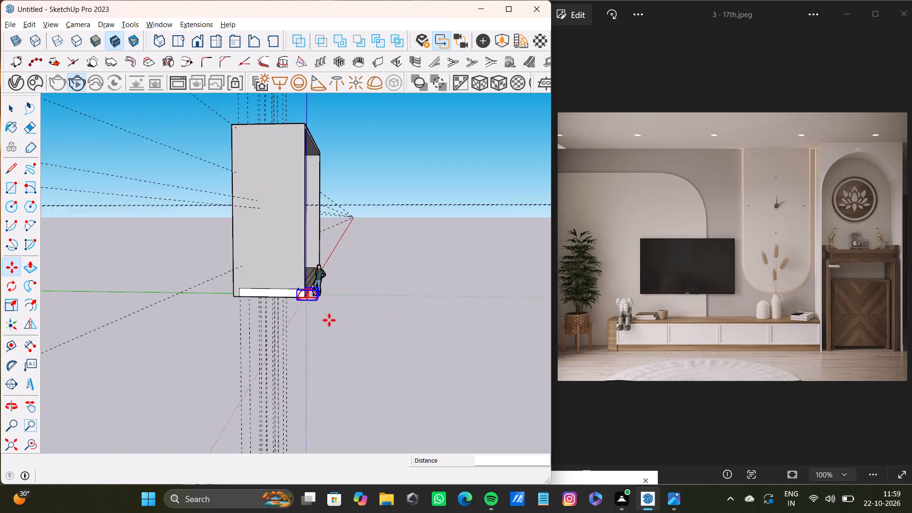
pyautogui.scroll(17, 329, 320)
pyautogui.moveTo(312, 297); pyautogui.dragTo(112, 373, button='middle')
pyautogui.scroll(-3, 125, 323)
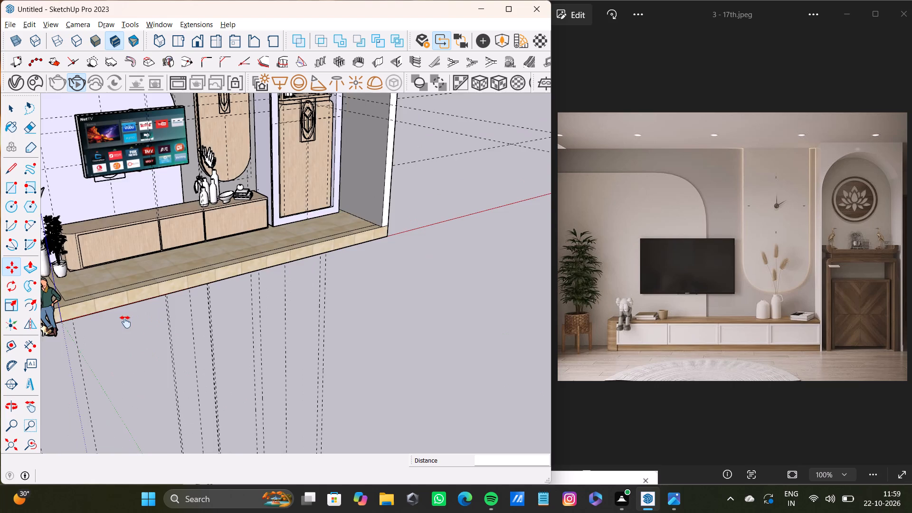
pyautogui.keyDown('shift'); pyautogui.moveTo(125, 322); pyautogui.dragTo(227, 352, button='middle'); pyautogui.keyUp('shift')
pyautogui.click(181, 343)
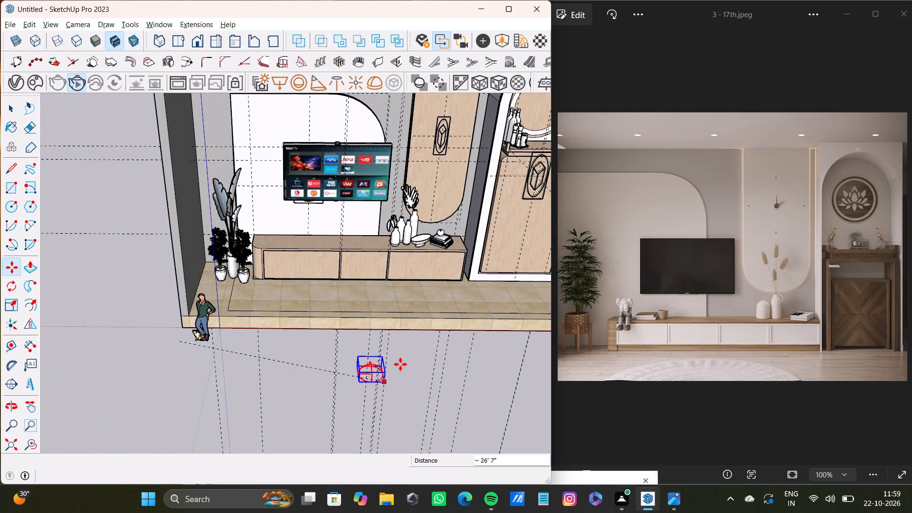
pyautogui.click(400, 363)
# Examine the dome light's position against the floor and TV console from several angles.
pyautogui.scroll(-4, 392, 366)
pyautogui.moveTo(375, 370); pyautogui.dragTo(526, 274, button='middle')
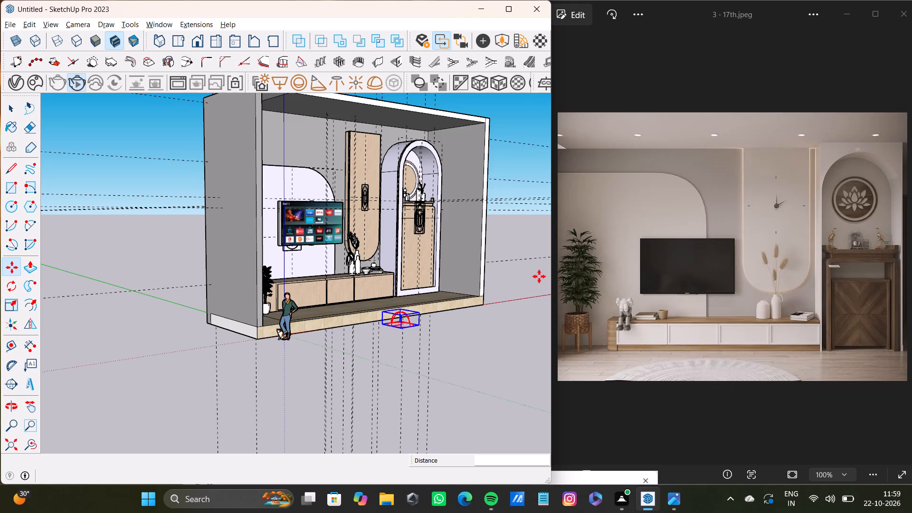
pyautogui.scroll(8, 354, 306)
pyautogui.scroll(-2, 354, 306)
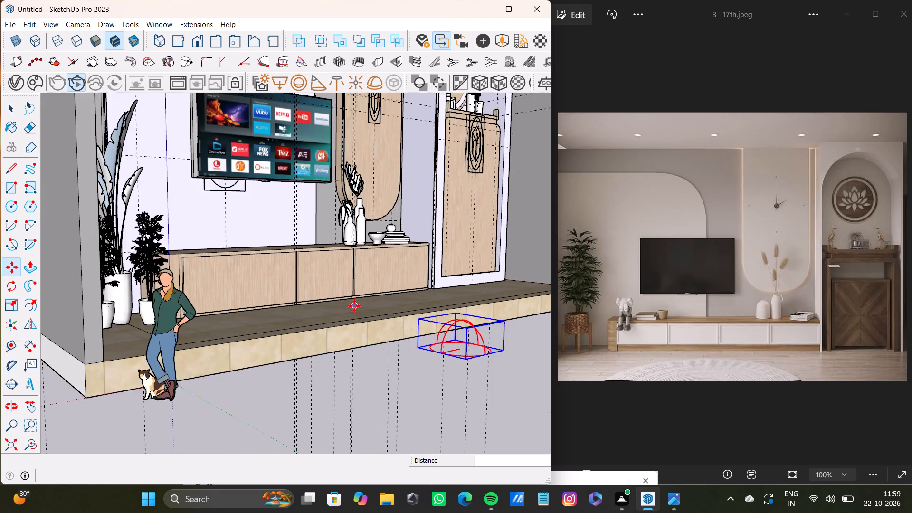
pyautogui.scroll(-5, 354, 306)
pyautogui.keyDown('shift'); pyautogui.moveTo(355, 304); pyautogui.dragTo(279, 313, button='middle'); pyautogui.keyUp('shift')
pyautogui.keyDown('shift'); pyautogui.moveTo(286, 258); pyautogui.dragTo(254, 323, button='middle'); pyautogui.keyUp('shift')
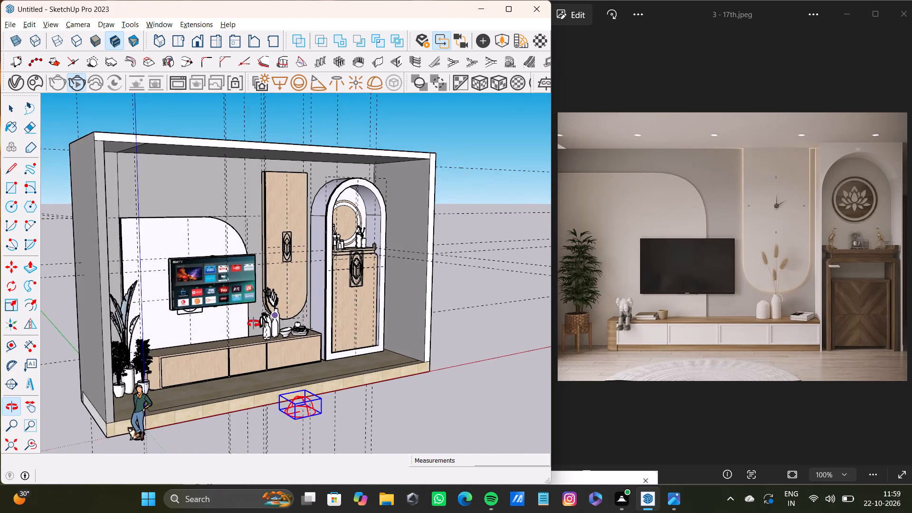
pyautogui.keyDown('shift'); pyautogui.moveTo(254, 323); pyautogui.dragTo(219, 331, button='middle'); pyautogui.keyUp('shift')
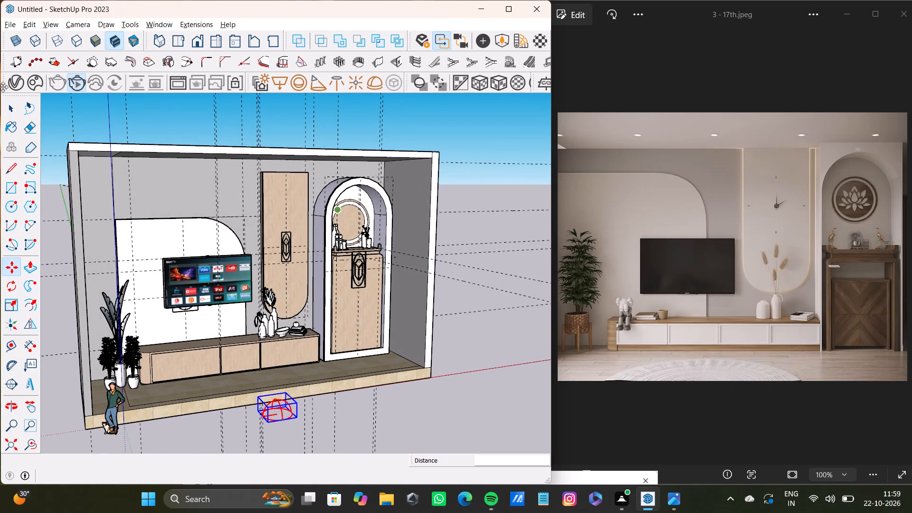
# Set the Dome Light intensity to 2 in the V-Ray Asset Editor.
pyautogui.click(5, 87)
pyautogui.click(14, 85)
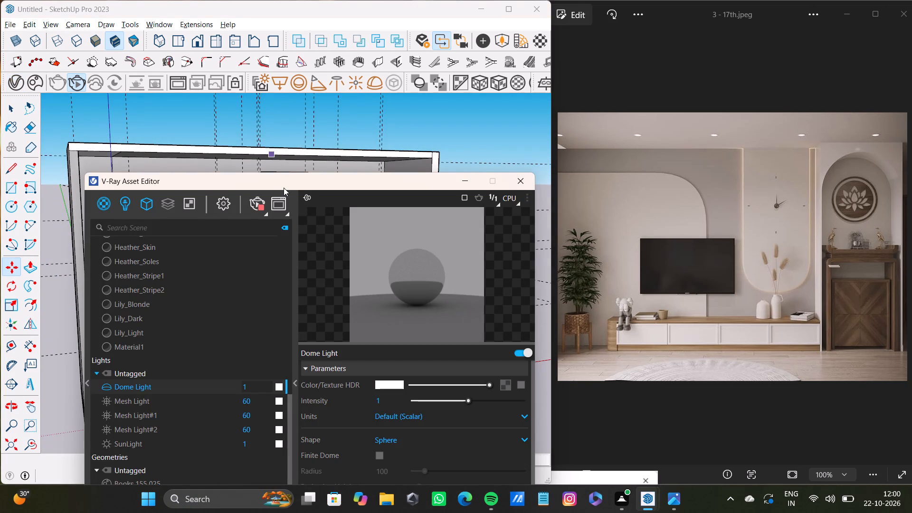
pyautogui.moveTo(286, 187); pyautogui.dragTo(394, 23)
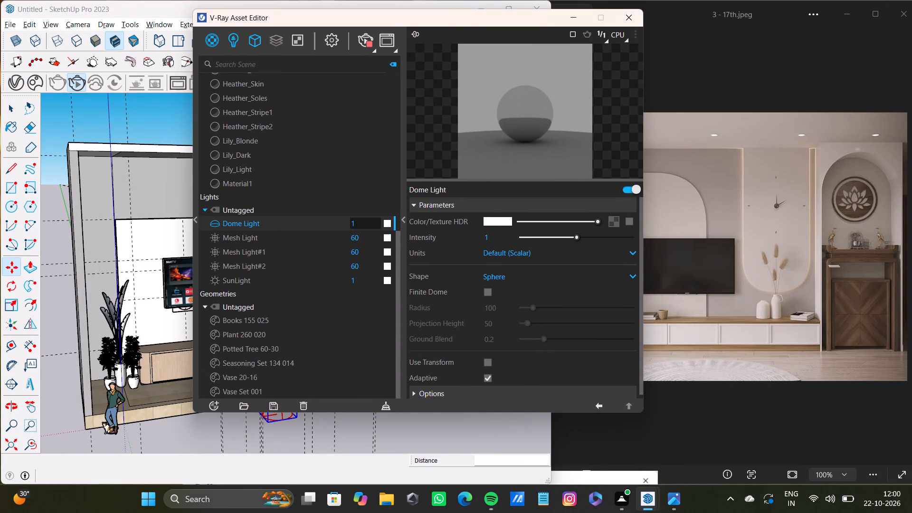
pyautogui.click(359, 221)
pyautogui.press('2')
pyautogui.press('BackSpace')
pyautogui.press('BackSpace')
pyautogui.press('2')
pyautogui.press('Return')
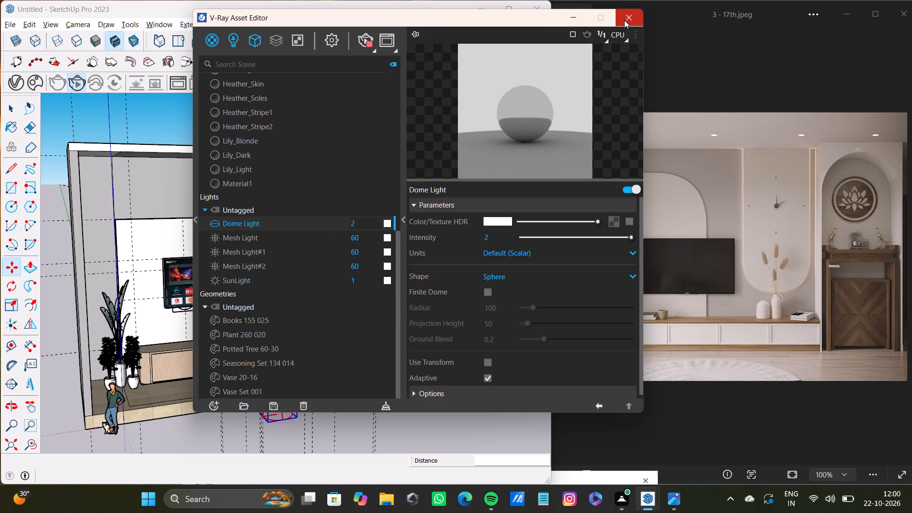
# Set the SunLight intensity to 0 and close the V-Ray Asset Editor.
pyautogui.moveTo(359, 281); pyautogui.dragTo(341, 283)
pyautogui.press('BackSpace')
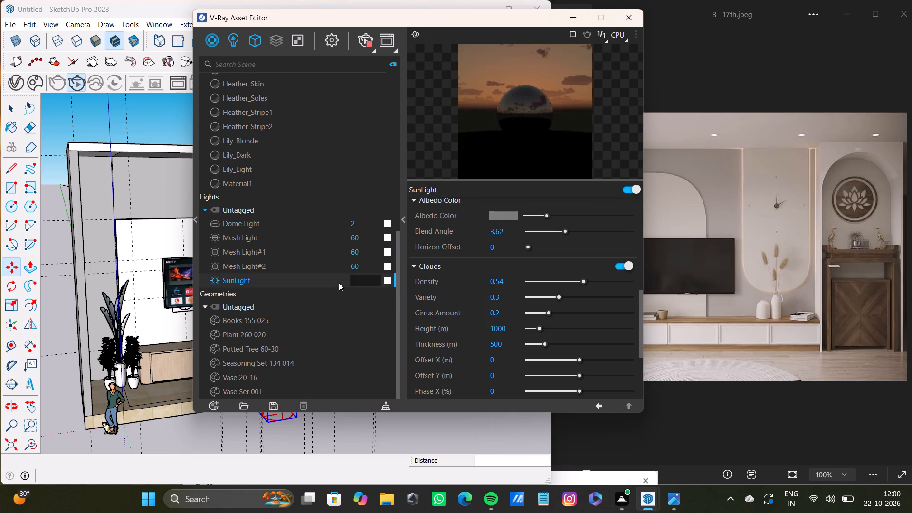
pyautogui.press('0')
pyautogui.press('Return')
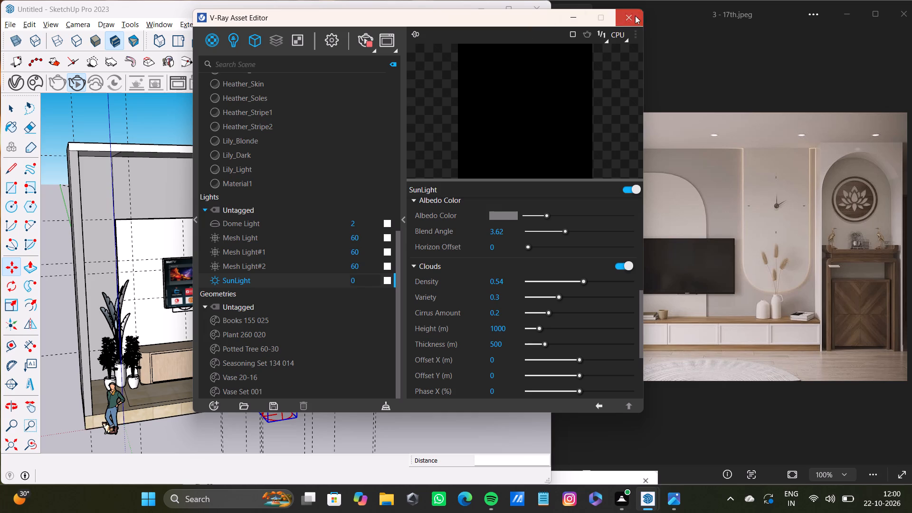
pyautogui.click(636, 16)
# Restart the V-Ray interactive render to check the new dome and sun intensities, and close the frame buffer.
pyautogui.click(73, 83)
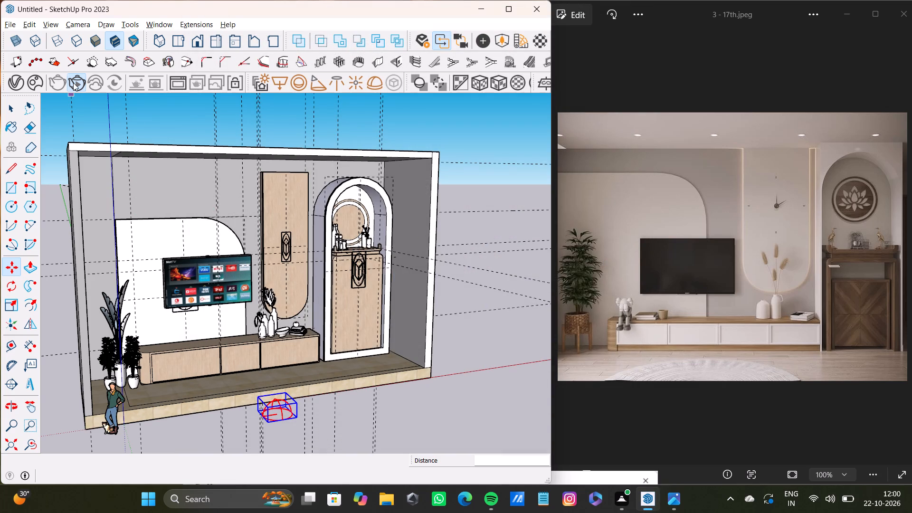
pyautogui.click(73, 83)
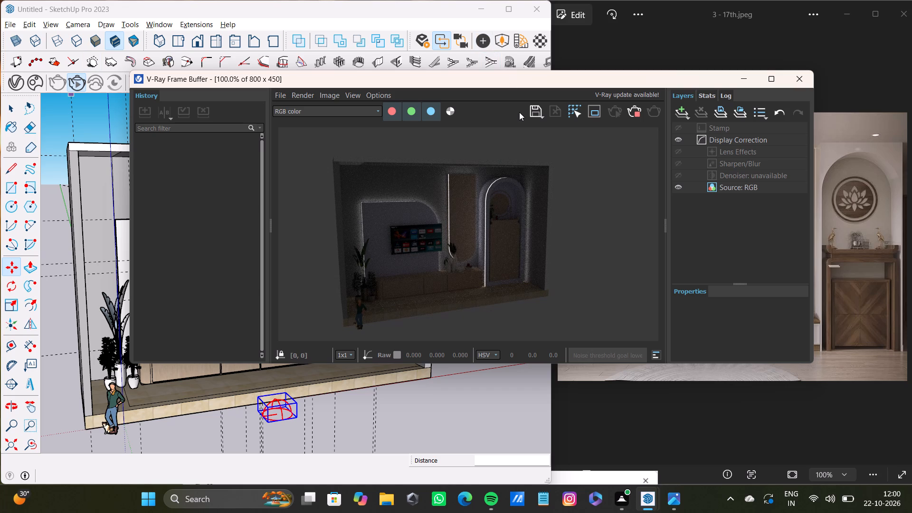
pyautogui.click(796, 78)
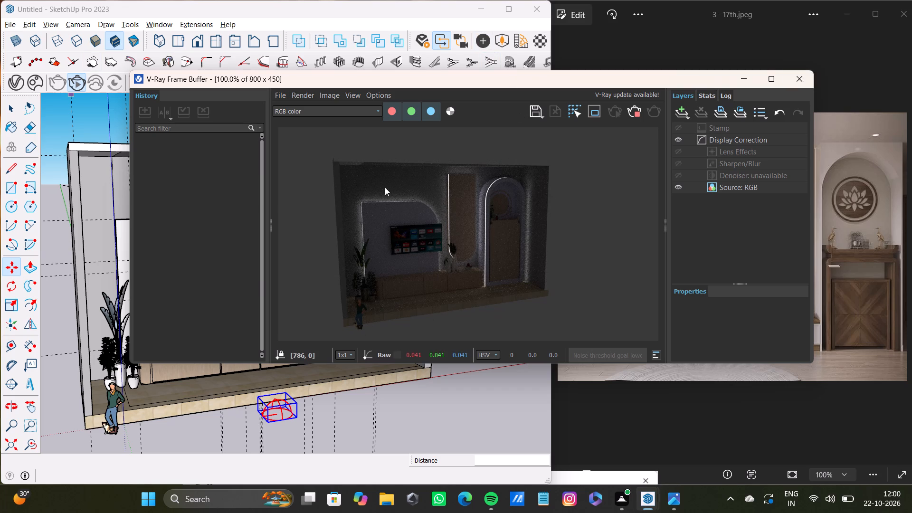
# Examine the whole TV wall and the dome light from a near-frontal view.
pyautogui.moveTo(451, 323); pyautogui.dragTo(464, 348, button='middle')
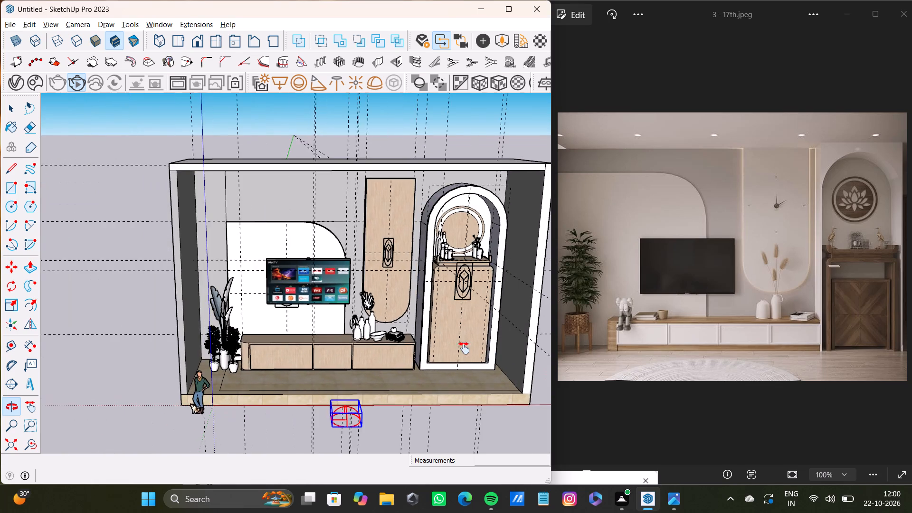
pyautogui.moveTo(464, 348); pyautogui.dragTo(464, 331, button='middle')
pyautogui.scroll(3, 450, 323)
pyautogui.keyDown('shift'); pyautogui.moveTo(449, 322); pyautogui.dragTo(431, 301, button='middle'); pyautogui.keyUp('shift')
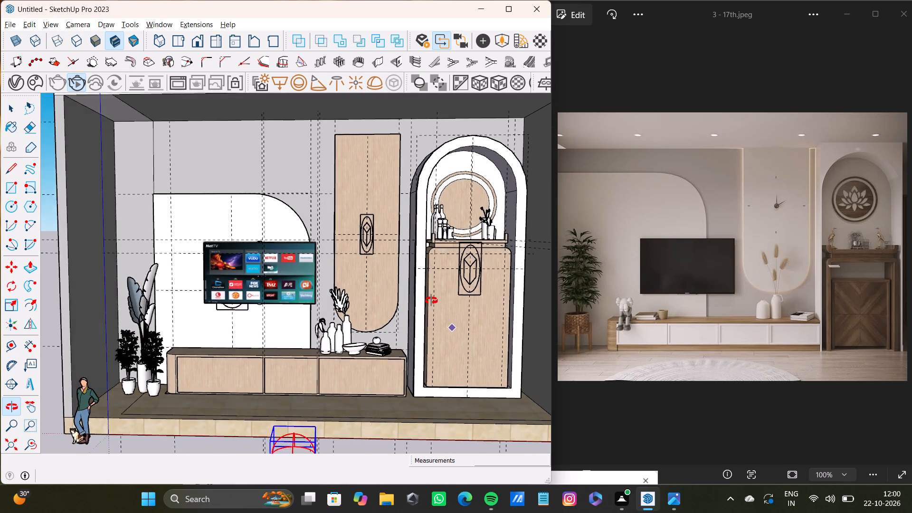
pyautogui.keyDown('shift'); pyautogui.moveTo(431, 301); pyautogui.dragTo(384, 315, button='middle'); pyautogui.keyUp('shift')
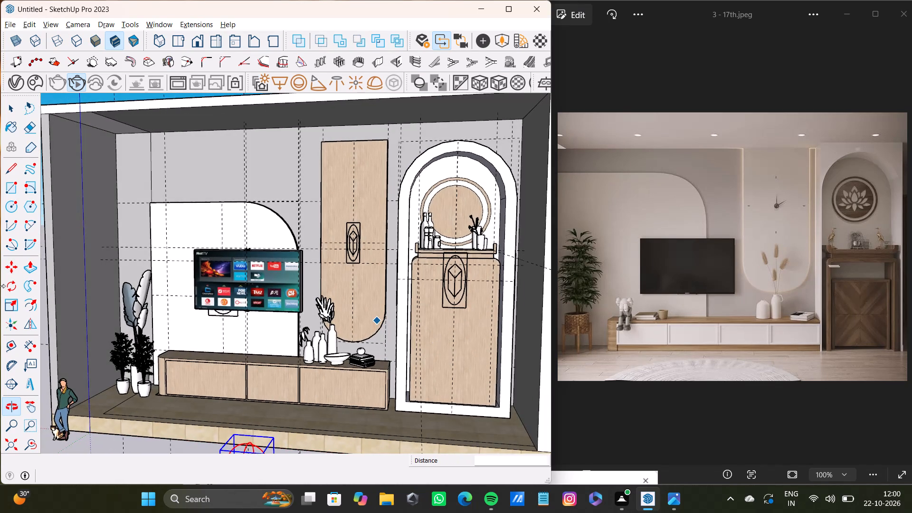
pyautogui.moveTo(227, 251); pyautogui.dragTo(282, 241, button='middle')
pyautogui.scroll(-2, 282, 241)
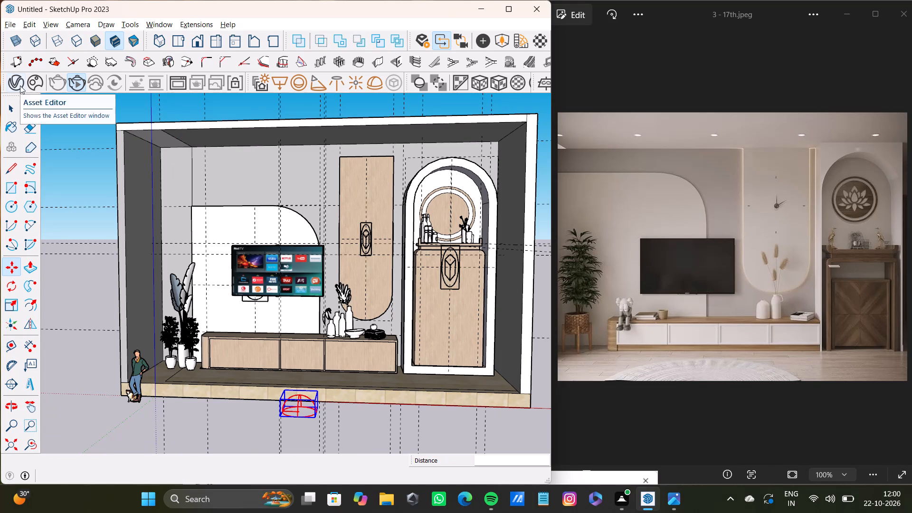
# Open the V-Ray Asset Editor and set the SunLight intensity to 1.
pyautogui.click(21, 80)
pyautogui.moveTo(362, 281); pyautogui.dragTo(337, 283)
pyautogui.press('BackSpace')
pyautogui.press('1')
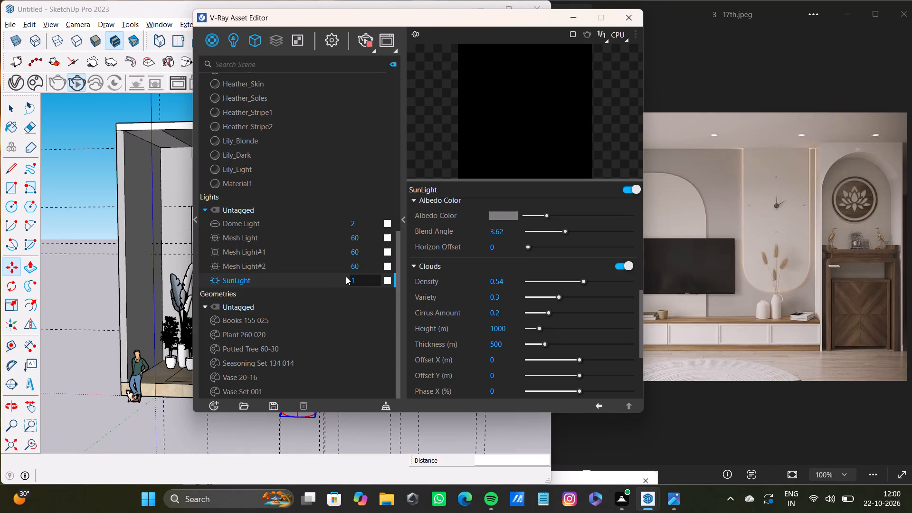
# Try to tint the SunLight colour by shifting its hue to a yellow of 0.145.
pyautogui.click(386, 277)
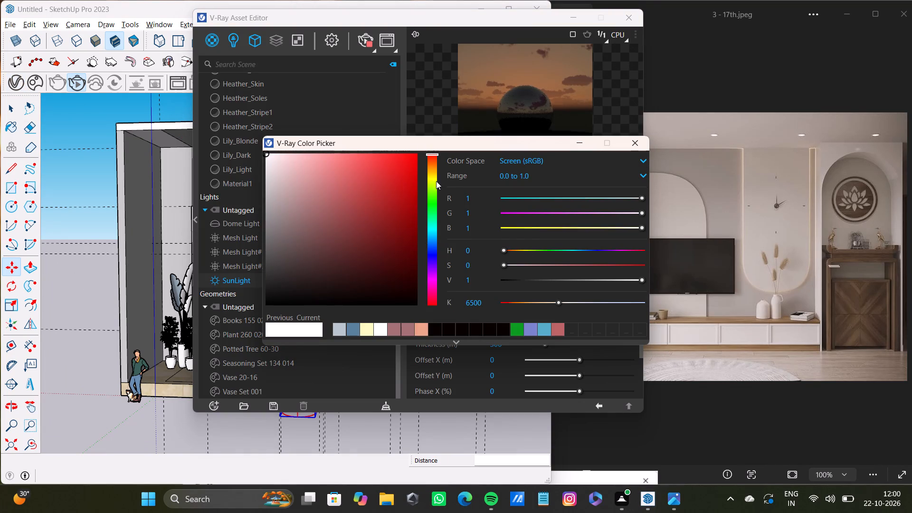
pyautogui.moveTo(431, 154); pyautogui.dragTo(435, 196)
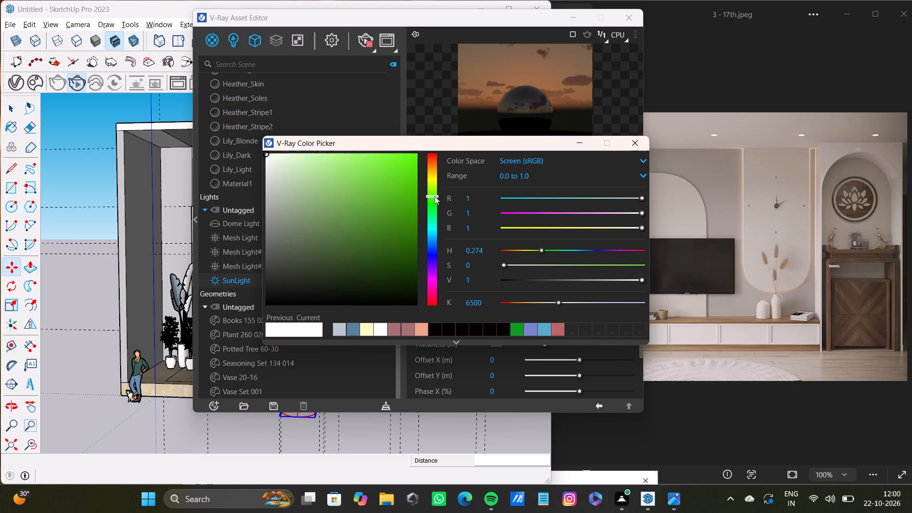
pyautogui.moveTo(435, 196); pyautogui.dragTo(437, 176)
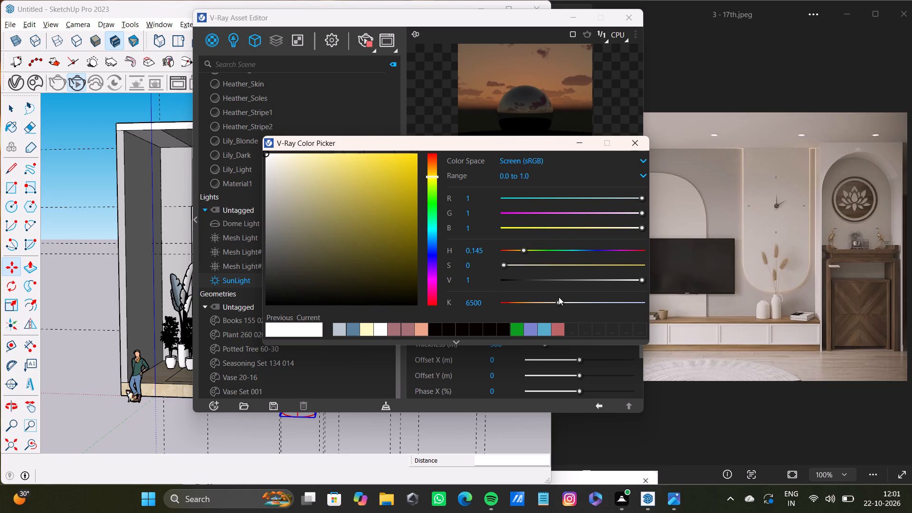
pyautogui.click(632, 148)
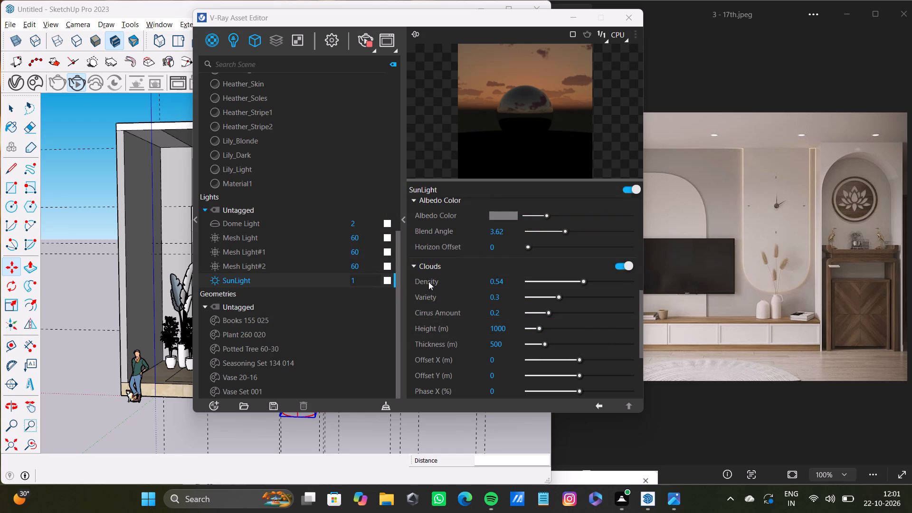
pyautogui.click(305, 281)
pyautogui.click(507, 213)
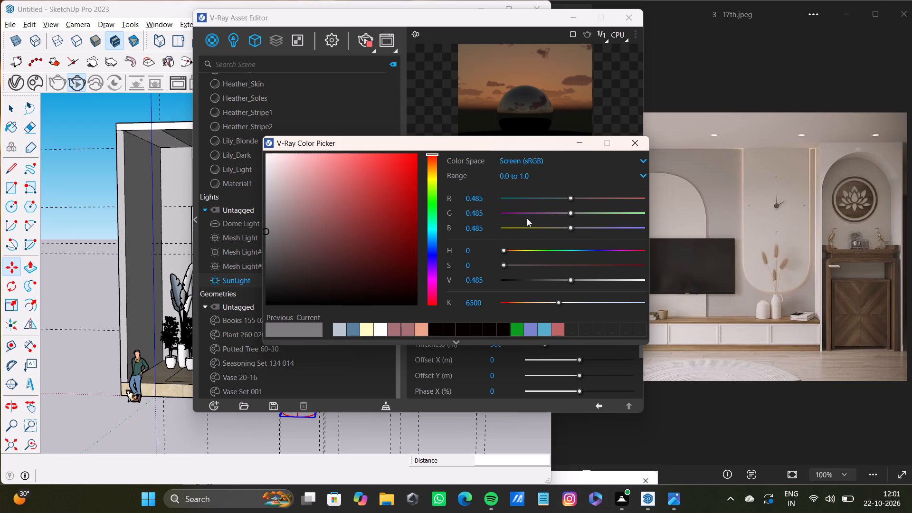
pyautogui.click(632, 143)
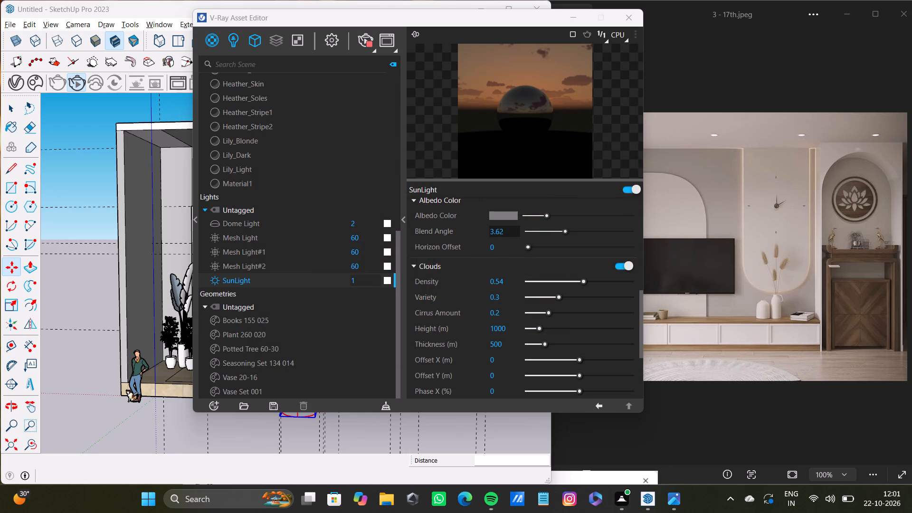
# Set SunLight's clouds to density 0.67, variety 0.43, cirrus amount 0.38 and height 1012.07 m.
pyautogui.scroll(-2, 501, 261)
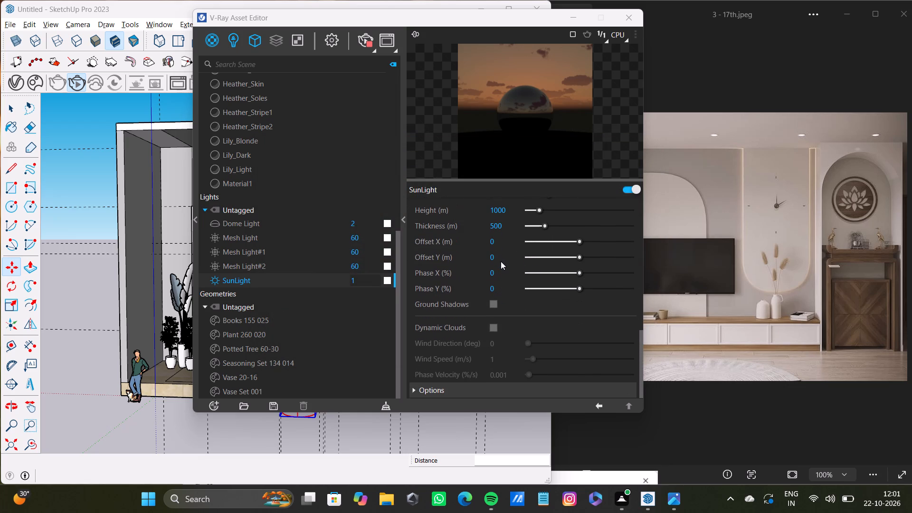
pyautogui.scroll(1, 501, 261)
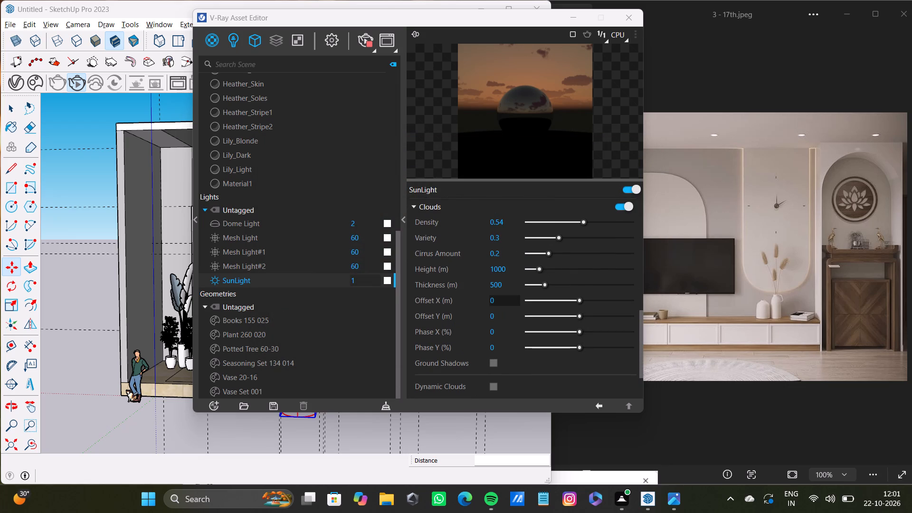
pyautogui.scroll(1, 497, 348)
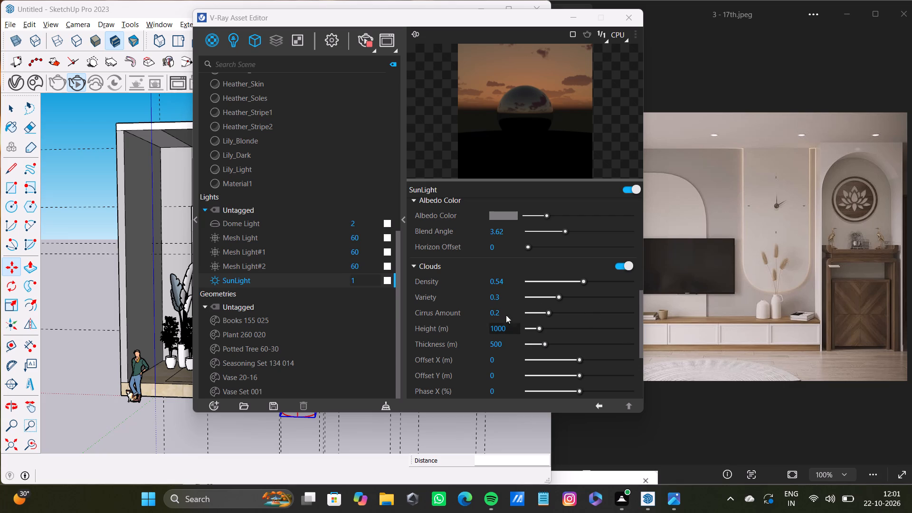
pyautogui.moveTo(586, 280); pyautogui.dragTo(598, 281)
pyautogui.moveTo(559, 298); pyautogui.dragTo(572, 298)
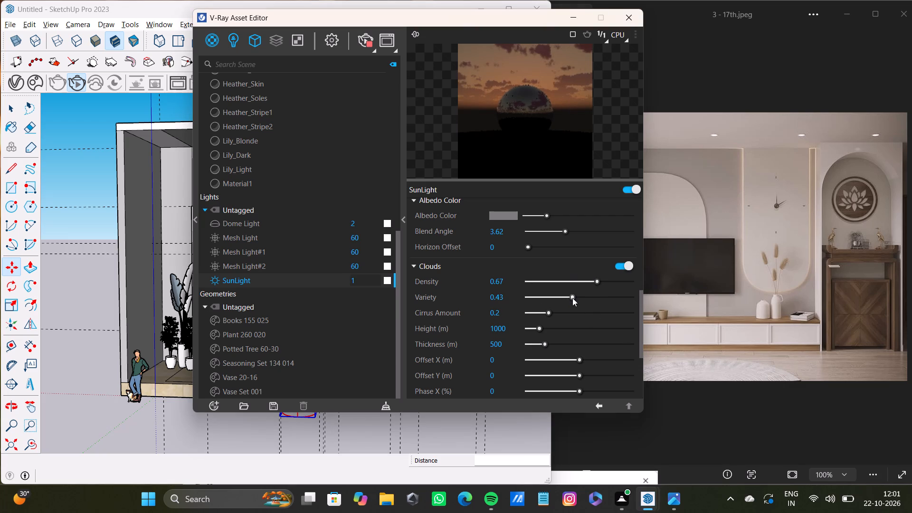
pyautogui.moveTo(548, 314); pyautogui.dragTo(567, 316)
pyautogui.moveTo(540, 329); pyautogui.dragTo(558, 330)
pyautogui.moveTo(558, 330); pyautogui.dragTo(540, 330)
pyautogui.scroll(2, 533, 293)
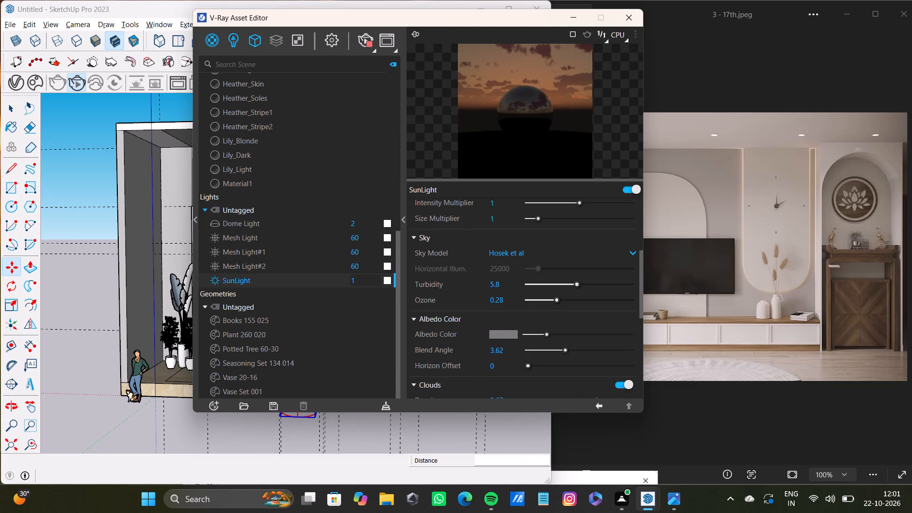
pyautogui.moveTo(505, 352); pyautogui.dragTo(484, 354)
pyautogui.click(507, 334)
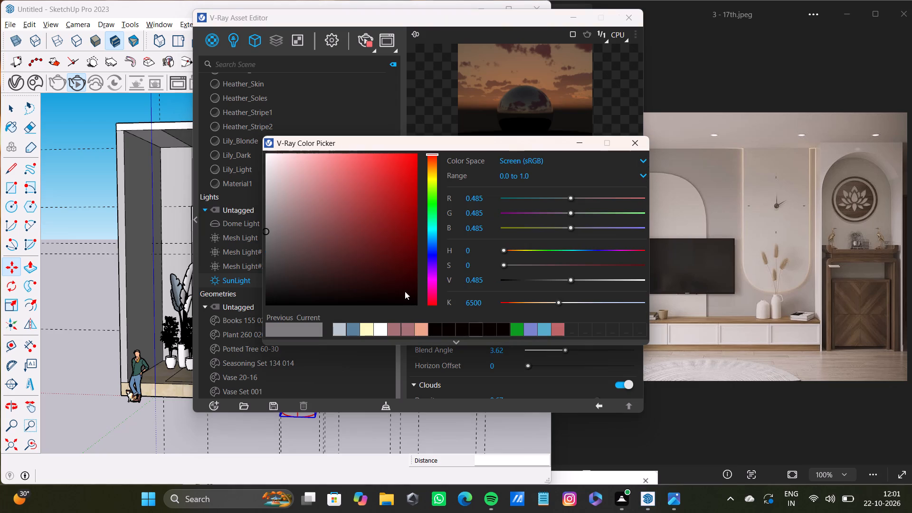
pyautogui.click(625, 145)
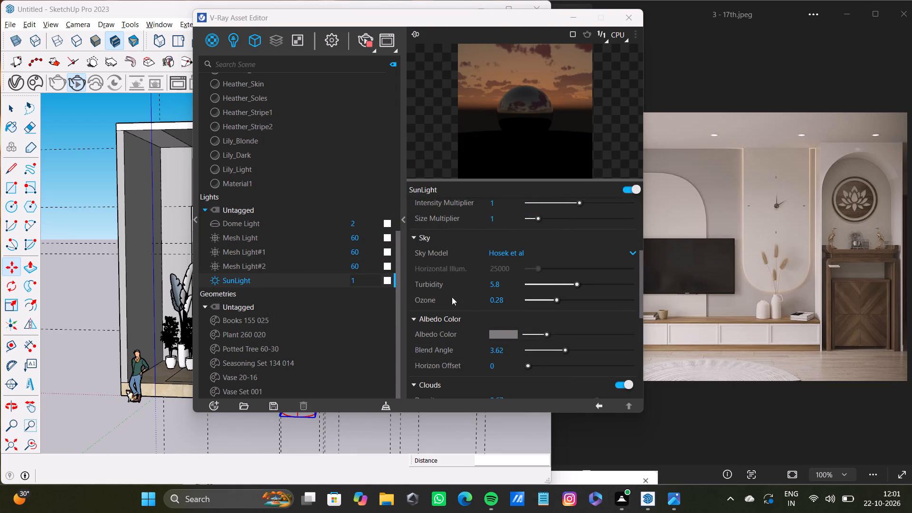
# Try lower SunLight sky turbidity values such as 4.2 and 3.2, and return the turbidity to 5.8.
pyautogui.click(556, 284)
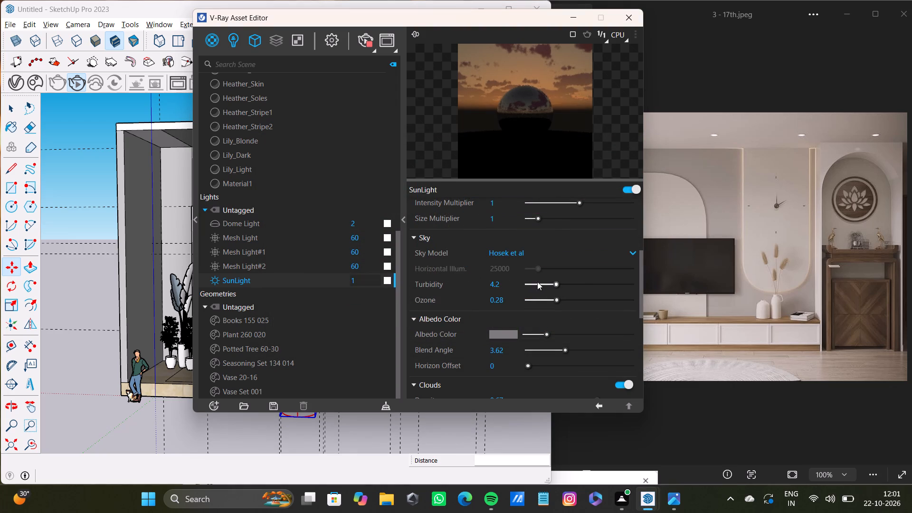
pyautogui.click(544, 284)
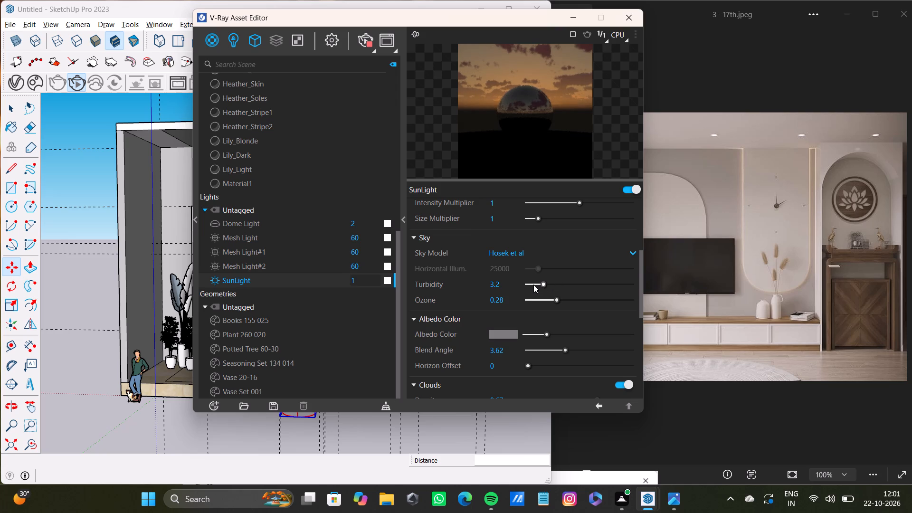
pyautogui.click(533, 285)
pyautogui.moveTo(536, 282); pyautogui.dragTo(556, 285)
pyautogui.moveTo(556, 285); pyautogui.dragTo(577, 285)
# Try the Preetham et al sky model on SunLight, and settle on CIE Clear.
pyautogui.moveTo(539, 266); pyautogui.dragTo(553, 266)
pyautogui.click(636, 250)
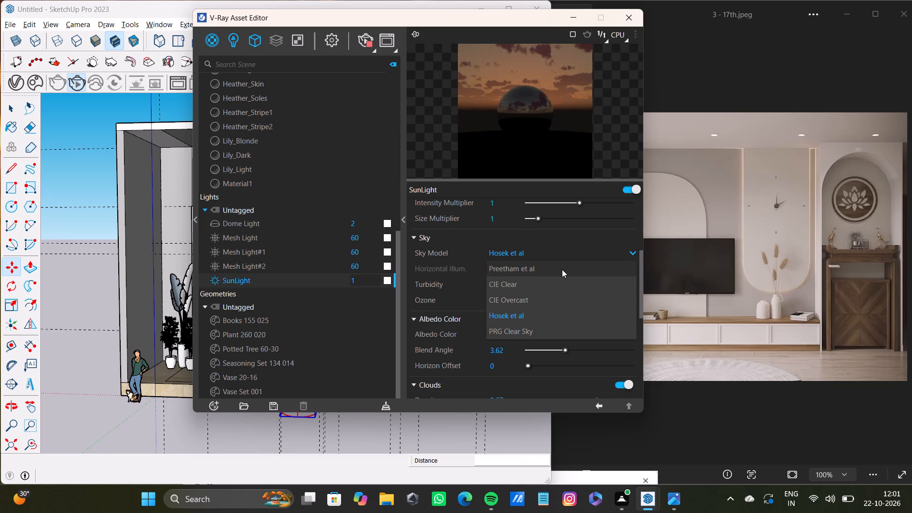
pyautogui.click(562, 269)
pyautogui.click(630, 248)
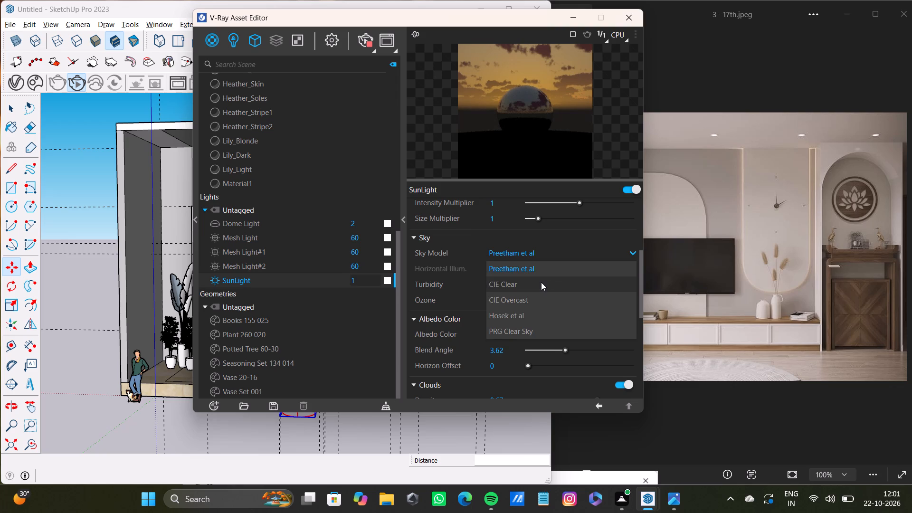
pyautogui.click(541, 282)
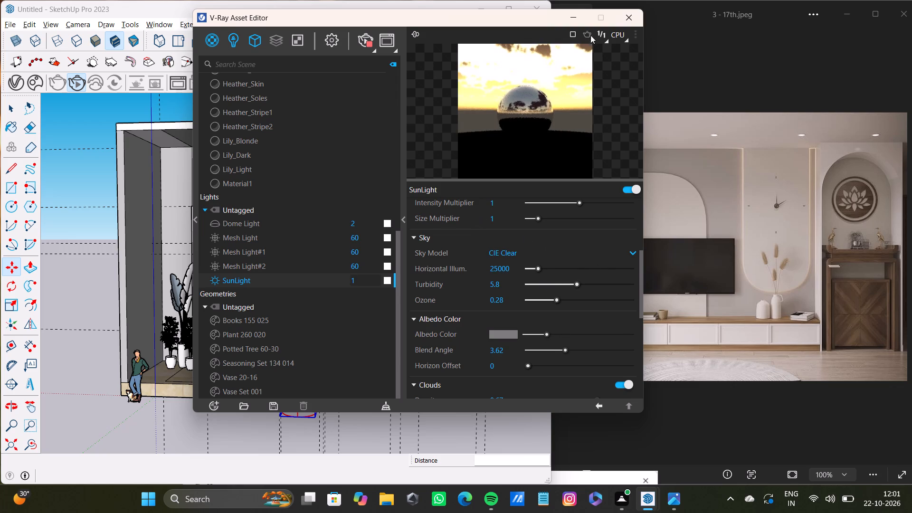
# Move the V-Ray Asset Editor clear of the model and restart the interactive render to check the new sun, sky and cloud settings.
pyautogui.moveTo(517, 14); pyautogui.dragTo(911, 184)
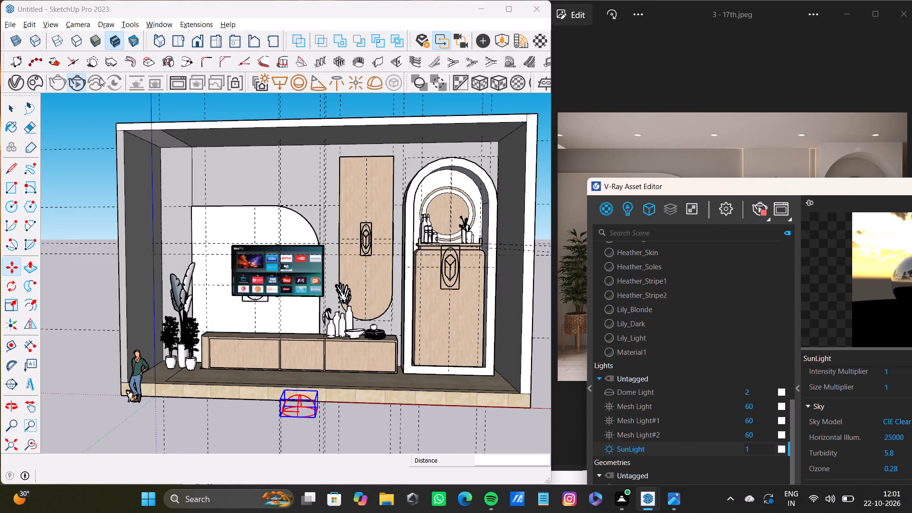
pyautogui.click(77, 85)
pyautogui.click(77, 85)
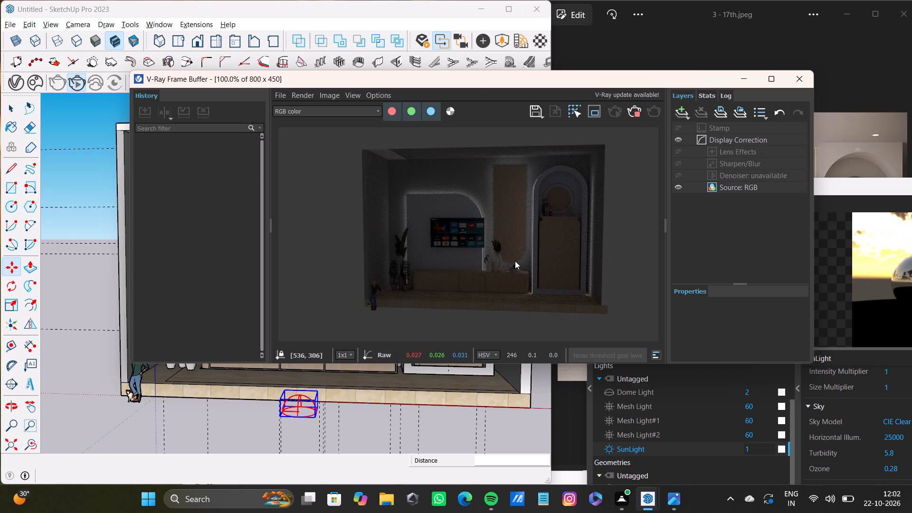
pyautogui.moveTo(525, 275); pyautogui.dragTo(569, 279, button='middle')
# Check the render's Alpha channel in the frame buffer and return to the RGB color channel.
pyautogui.click(374, 111)
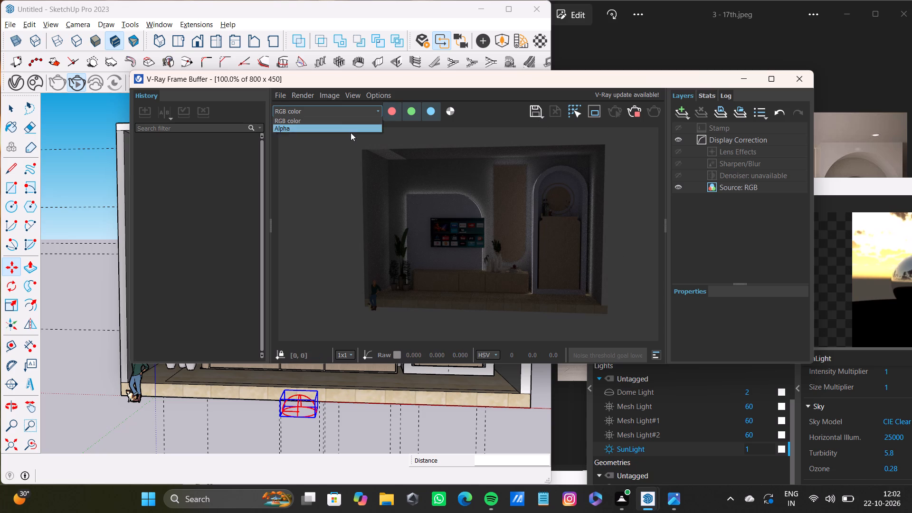
pyautogui.click(351, 125)
pyautogui.click(347, 108)
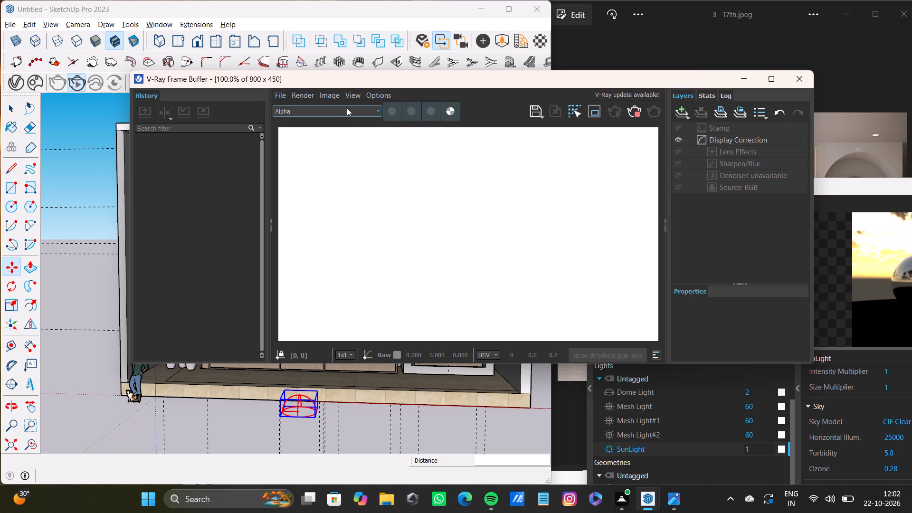
pyautogui.click(332, 123)
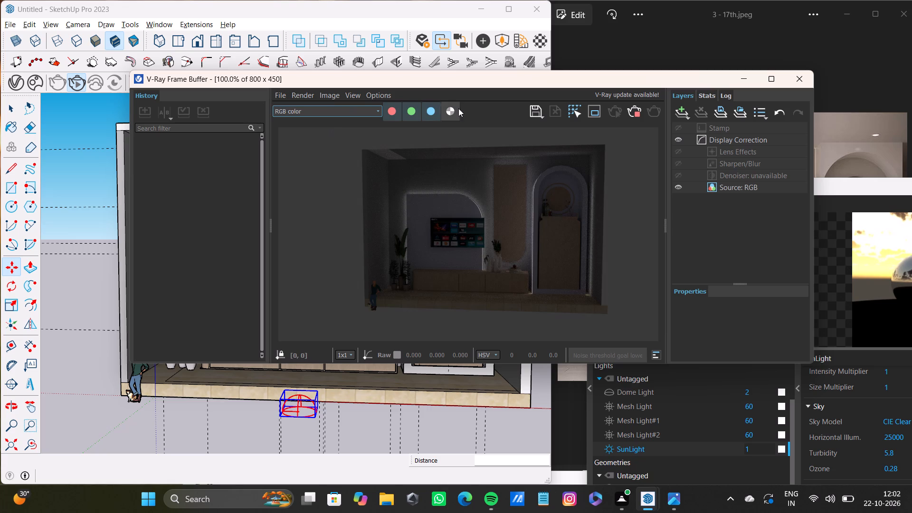
pyautogui.click(454, 108)
pyautogui.click(430, 110)
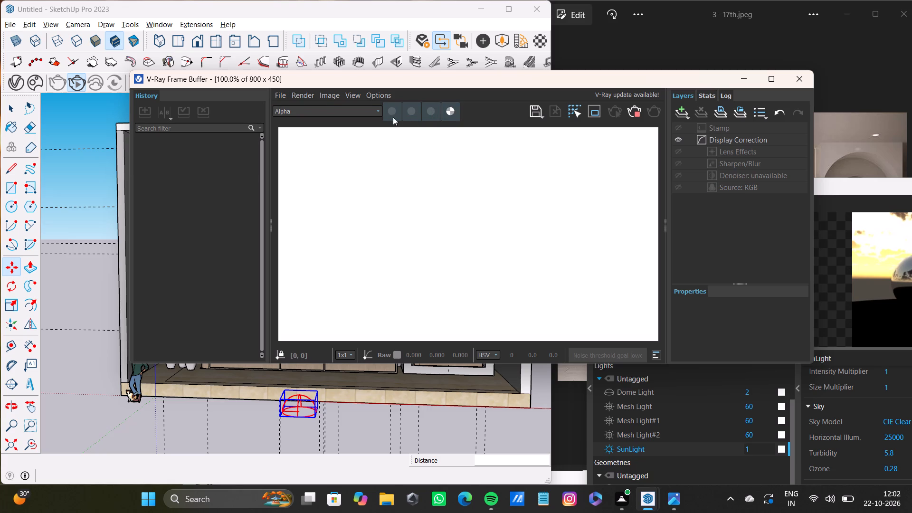
pyautogui.click(363, 111)
pyautogui.click(351, 122)
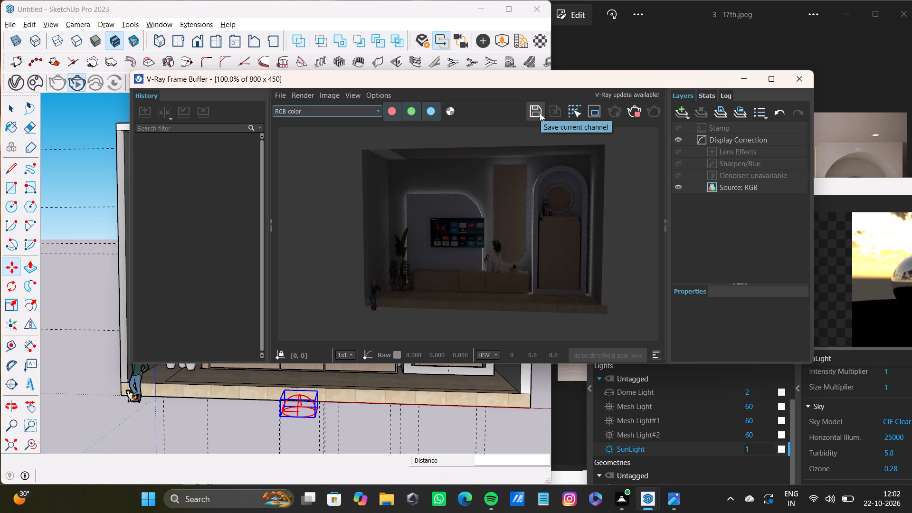
# Turn on region render in the V-Ray Frame Buffer and close the frame buffer.
pyautogui.click(597, 110)
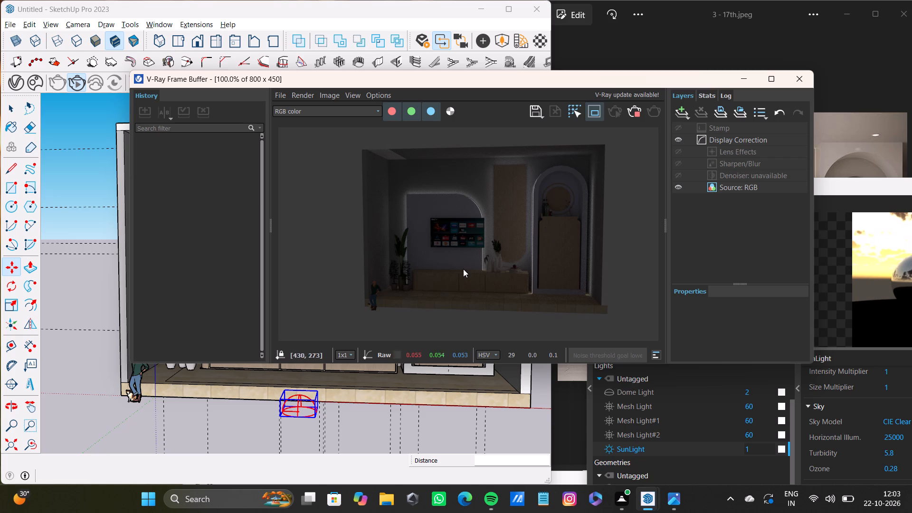
pyautogui.click(787, 79)
# Set SunLight's cloud Density to 0.2, Variety to 0.22 and Cirrus Amount to 0.2.
pyautogui.moveTo(652, 183); pyautogui.dragTo(424, 40)
pyautogui.moveTo(638, 188); pyautogui.dragTo(389, 53)
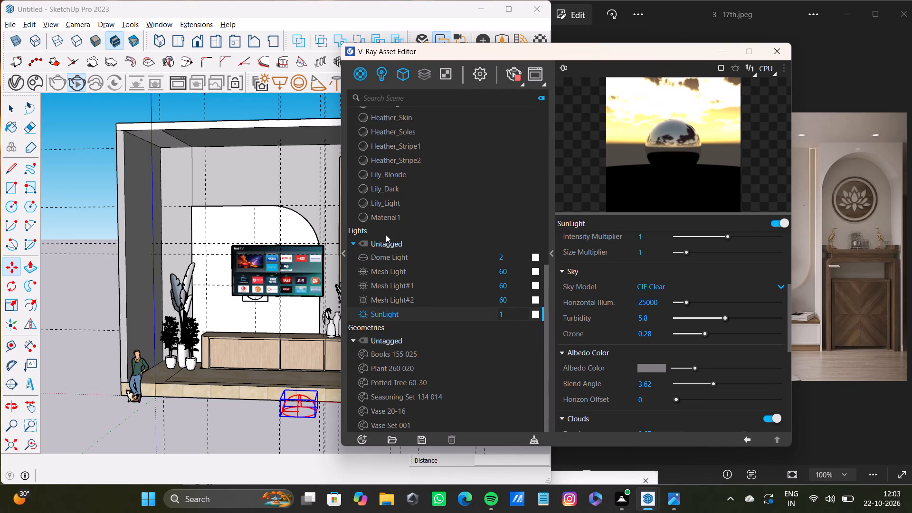
pyautogui.scroll(-2, 435, 324)
pyautogui.scroll(-1, 618, 323)
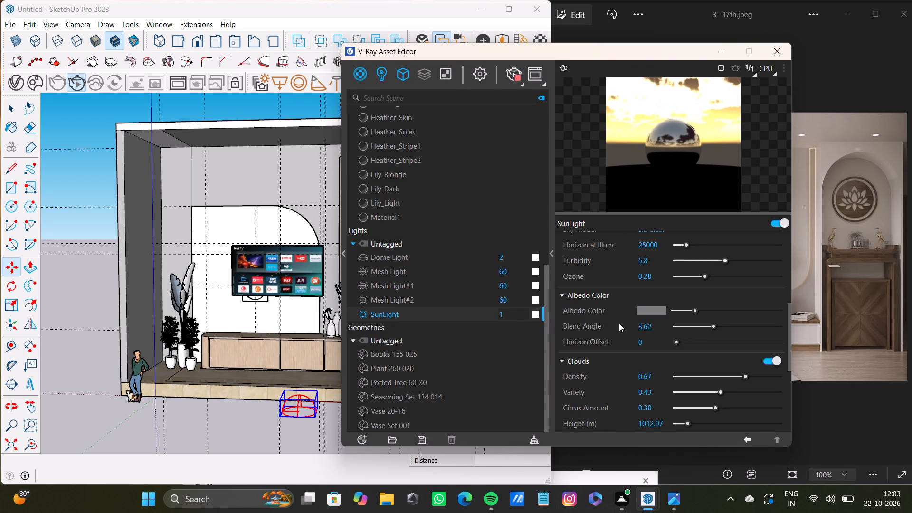
pyautogui.scroll(-2, 619, 323)
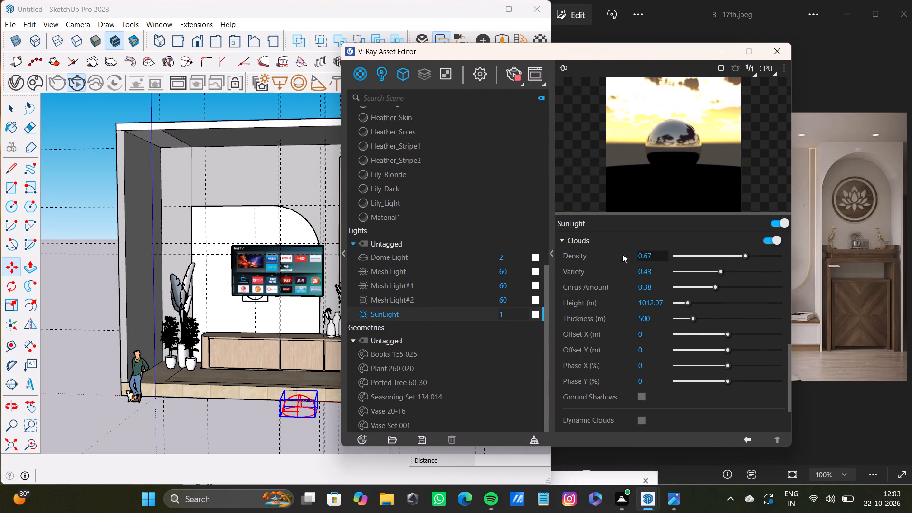
pyautogui.moveTo(714, 257); pyautogui.dragTo(697, 257)
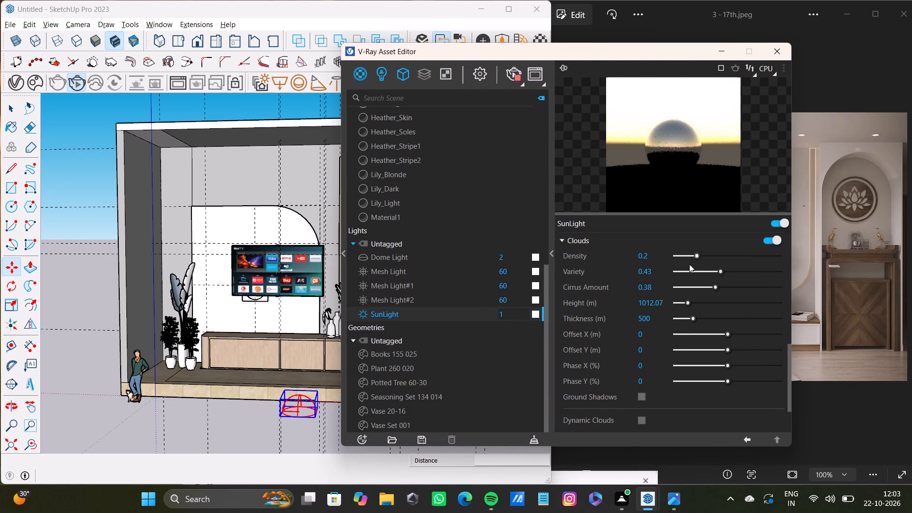
pyautogui.moveTo(718, 272); pyautogui.dragTo(699, 273)
pyautogui.moveTo(714, 288); pyautogui.dragTo(696, 288)
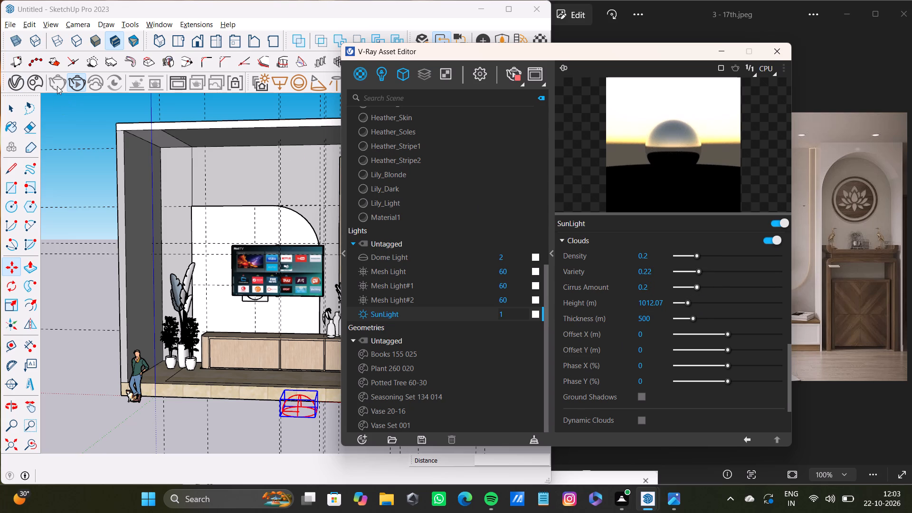
# Restart the interactive render to check the reduced clouds, and close the V-Ray Frame Buffer.
pyautogui.click(78, 83)
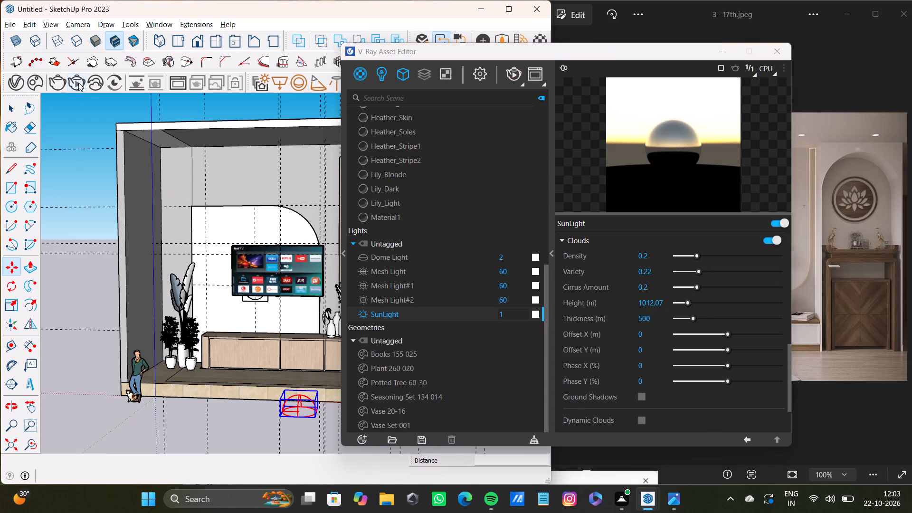
pyautogui.click(78, 83)
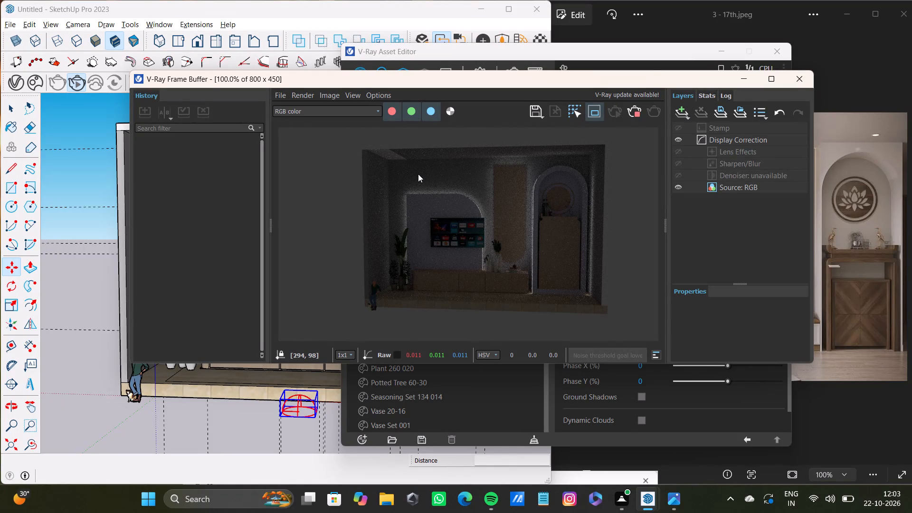
pyautogui.click(795, 82)
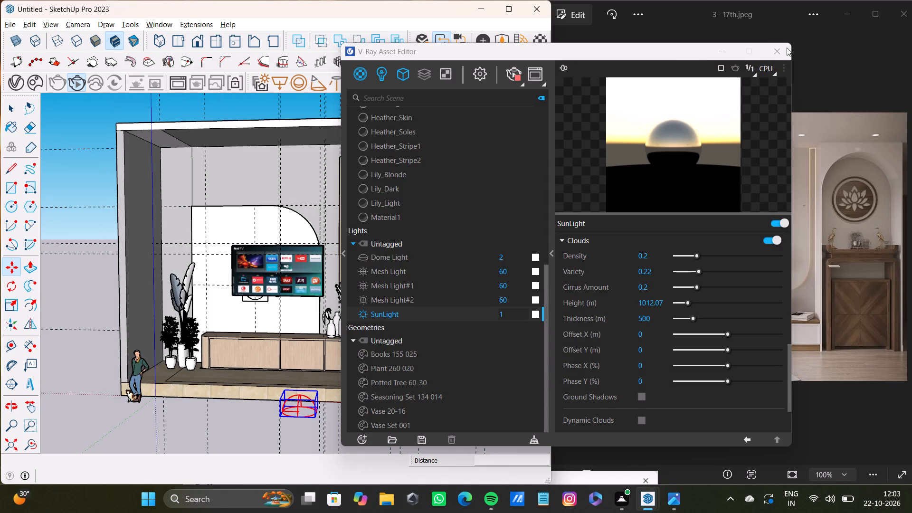
# Set SunLight's cloud Offset Y and Phase X to about -358.62 and enable Ground Shadows.
pyautogui.scroll(-4, 621, 322)
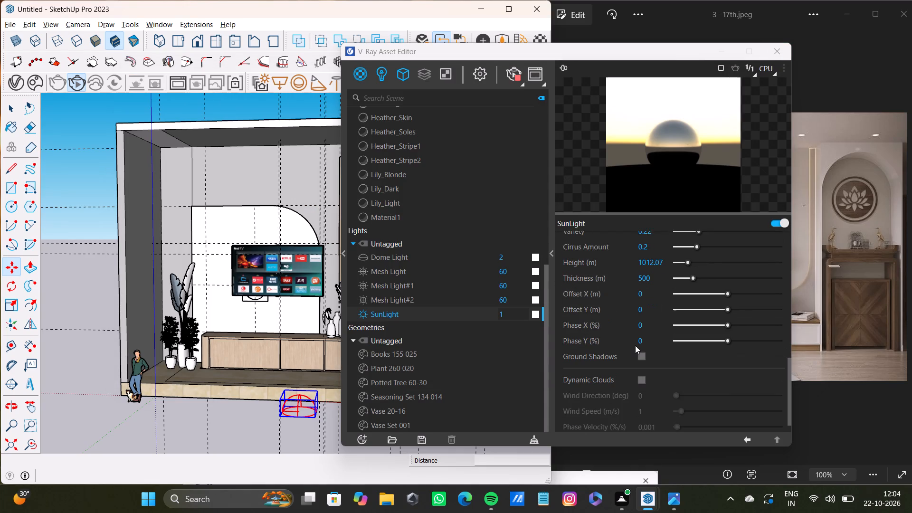
pyautogui.scroll(-5, 635, 345)
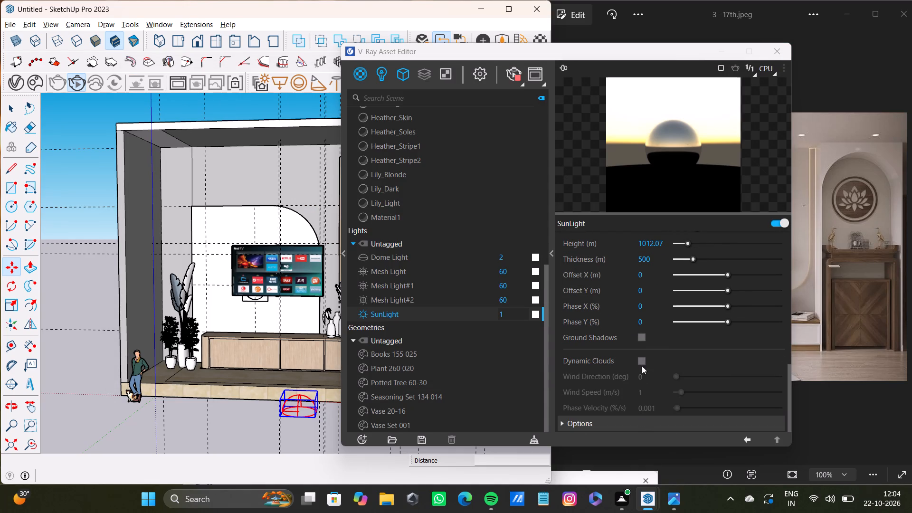
pyautogui.moveTo(726, 306); pyautogui.dragTo(709, 306)
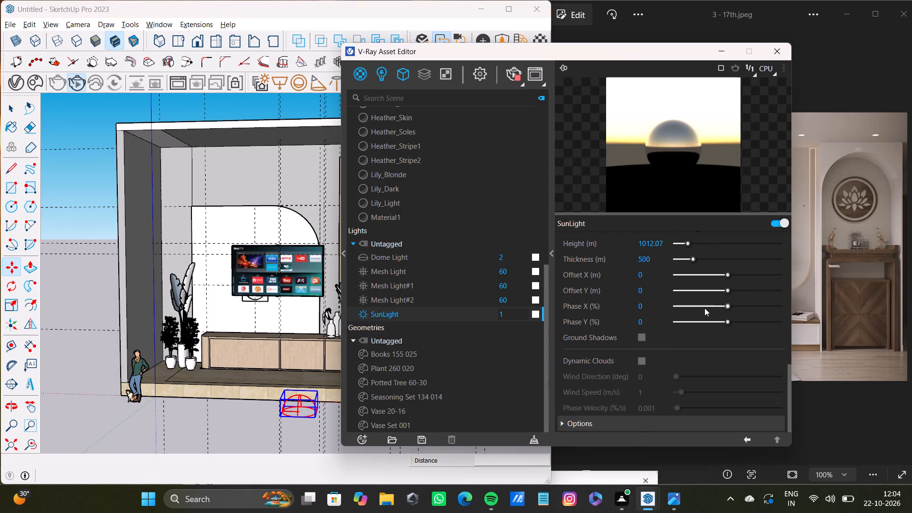
pyautogui.moveTo(724, 289); pyautogui.dragTo(709, 289)
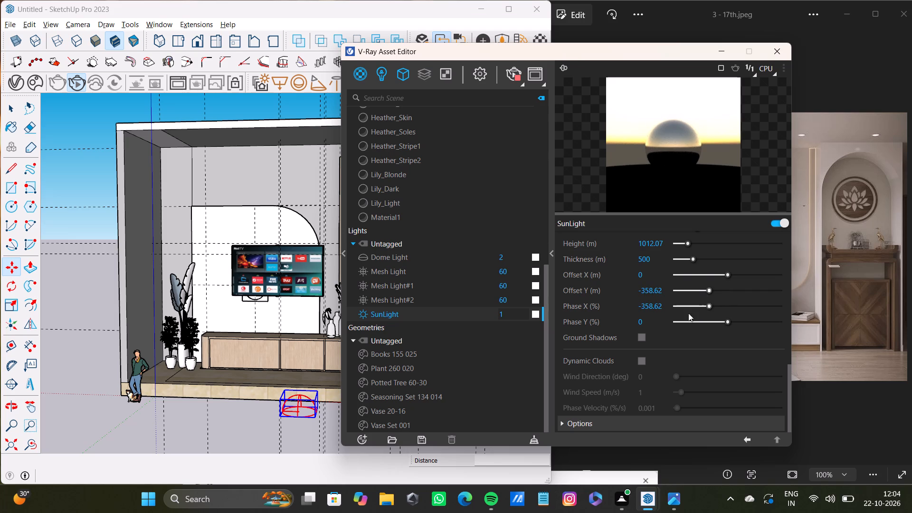
pyautogui.click(643, 337)
# Restart the interactive render to check the cloud offset and ground shadows, and close the V-Ray Frame Buffer.
pyautogui.click(79, 78)
pyautogui.click(79, 78)
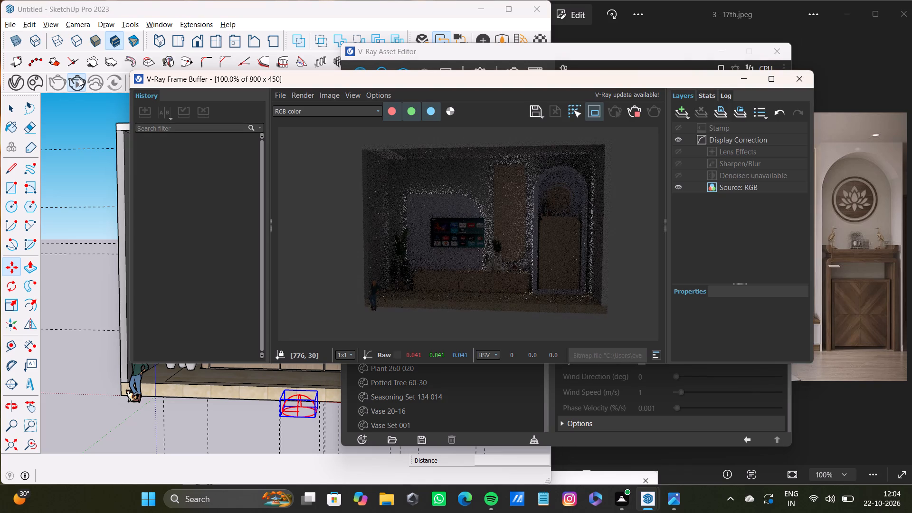
pyautogui.click(798, 81)
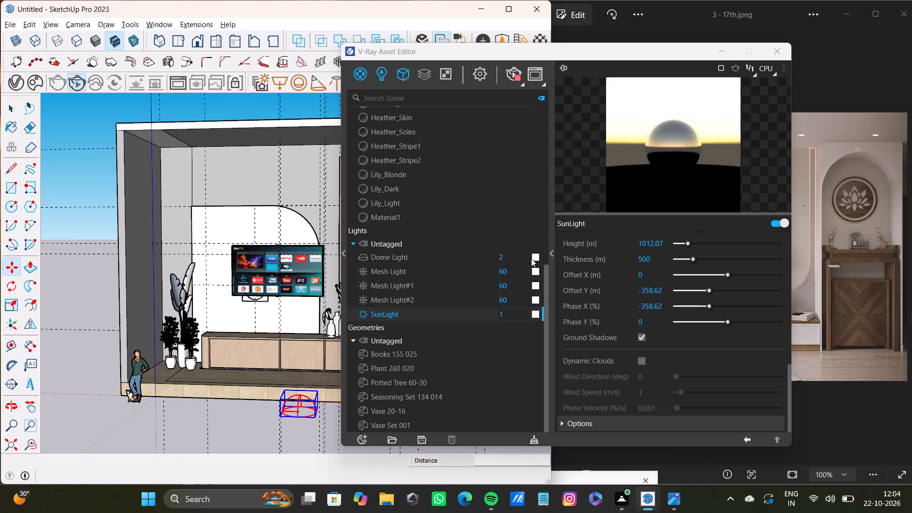
# Close the V-Ray Asset Editor and delete the dome light object in front of the TV wall's floor slab.
pyautogui.click(779, 54)
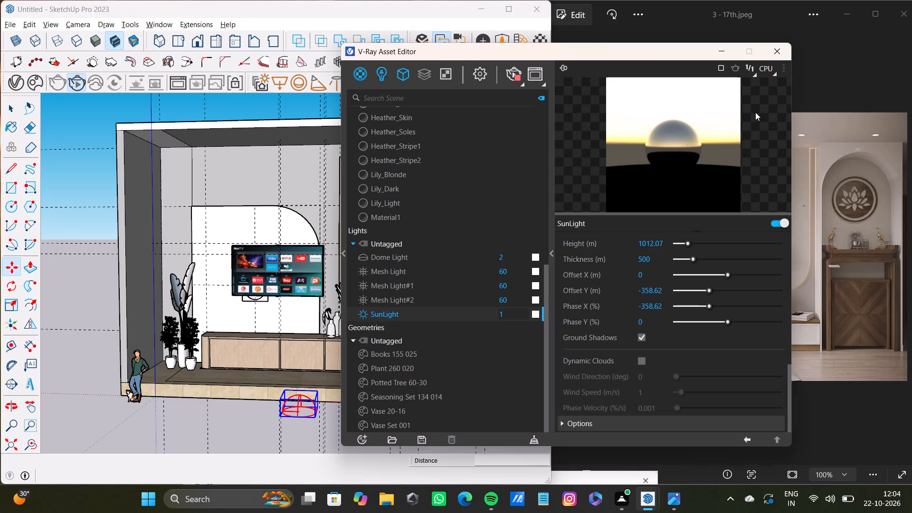
pyautogui.click(781, 55)
pyautogui.scroll(-5, 436, 332)
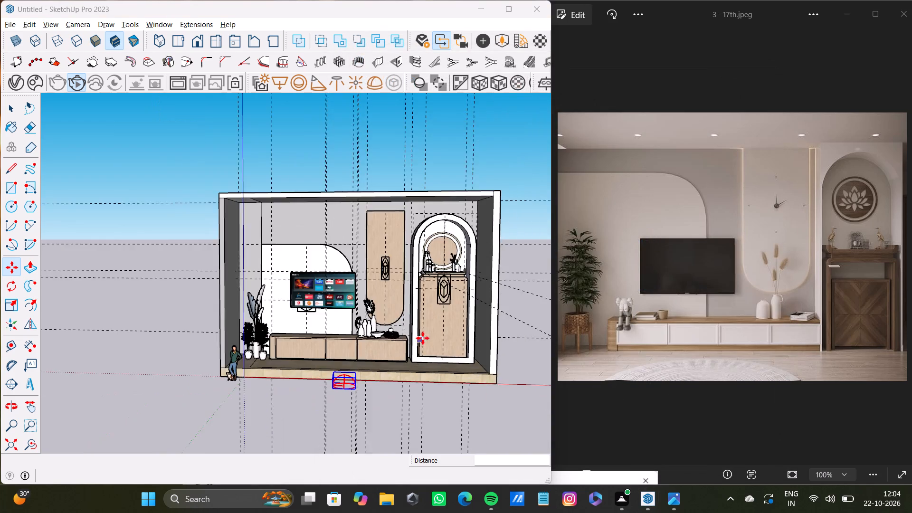
pyautogui.scroll(-5, 423, 338)
pyautogui.scroll(17, 364, 386)
pyautogui.press('space')
pyautogui.click(393, 340)
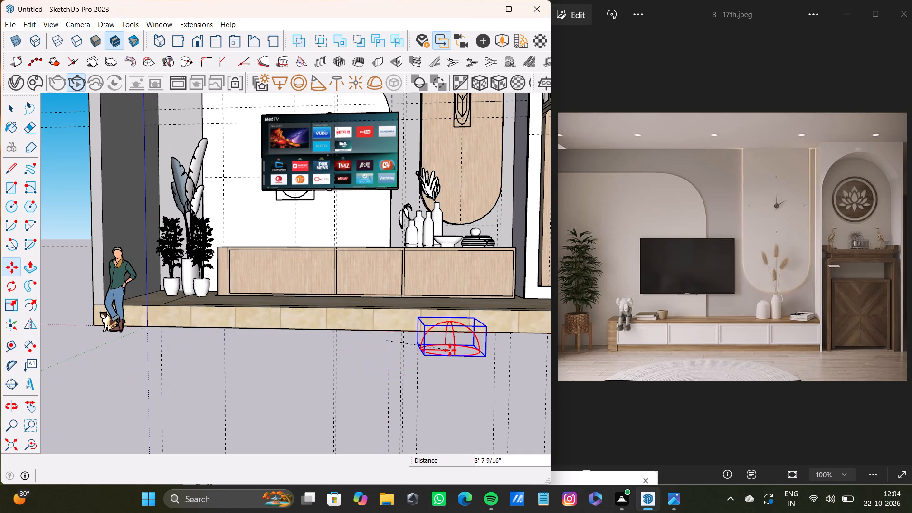
pyautogui.press('Delete')
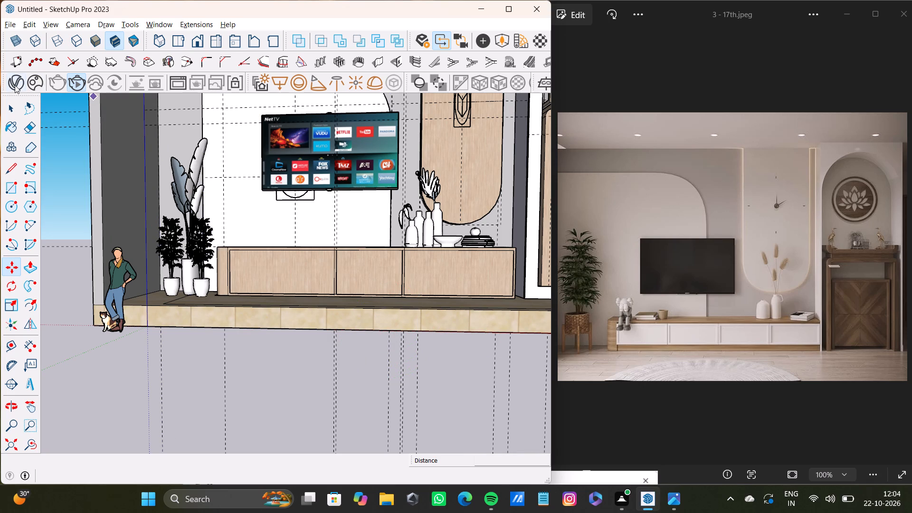
# Stop the interactive render and delete the Dome Light asset from the V-Ray Asset Editor.
pyautogui.click(81, 91)
pyautogui.click(17, 85)
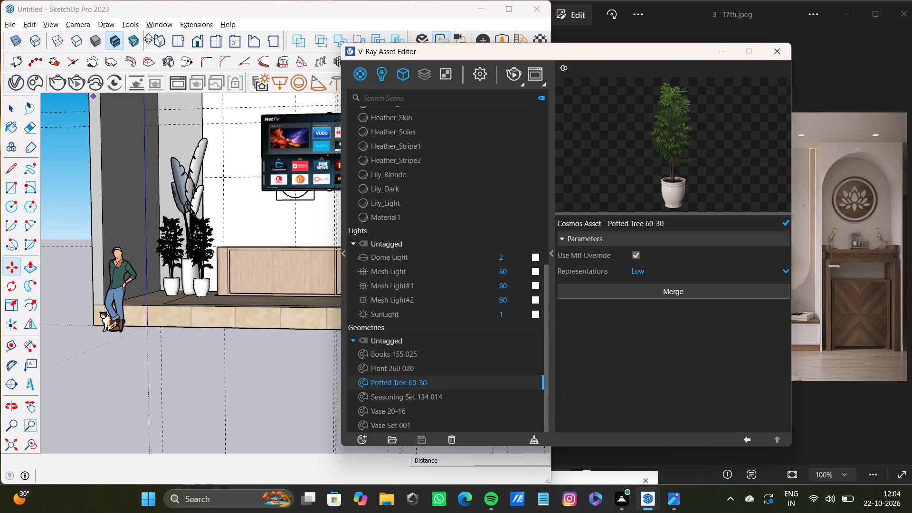
pyautogui.scroll(-3, 416, 244)
pyautogui.click(432, 313)
pyautogui.rightClick(392, 313)
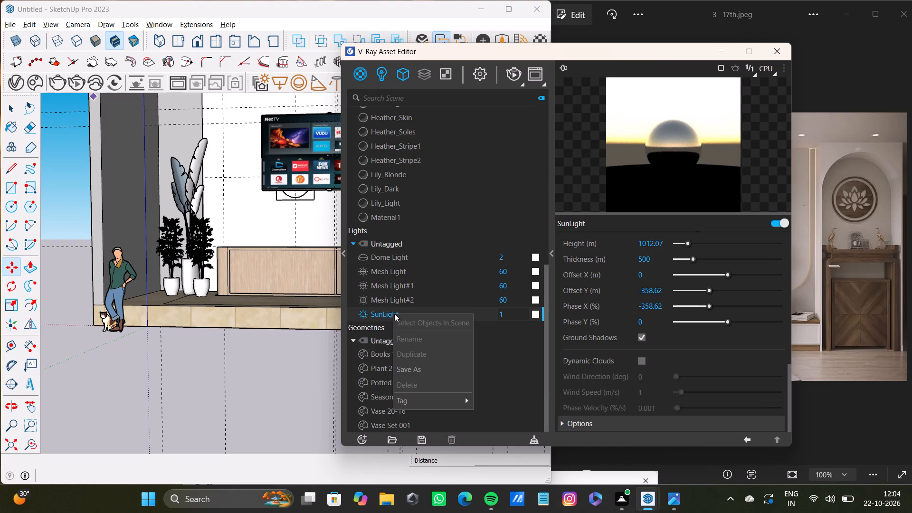
pyautogui.click(410, 289)
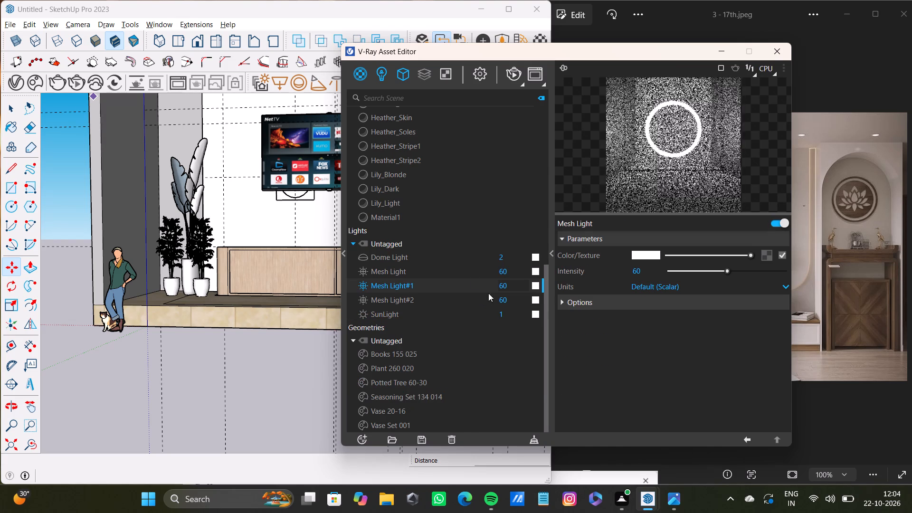
pyautogui.click(457, 256)
pyautogui.rightClick(457, 256)
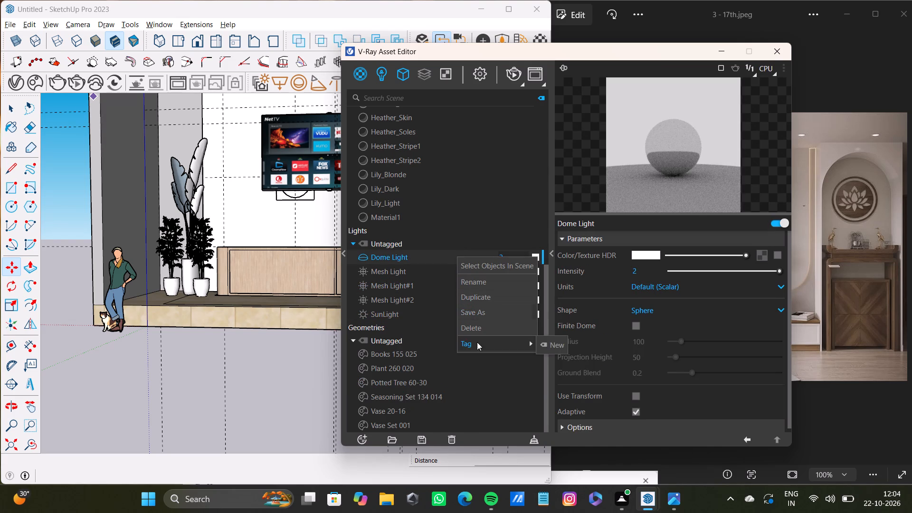
pyautogui.click(475, 331)
pyautogui.click(494, 252)
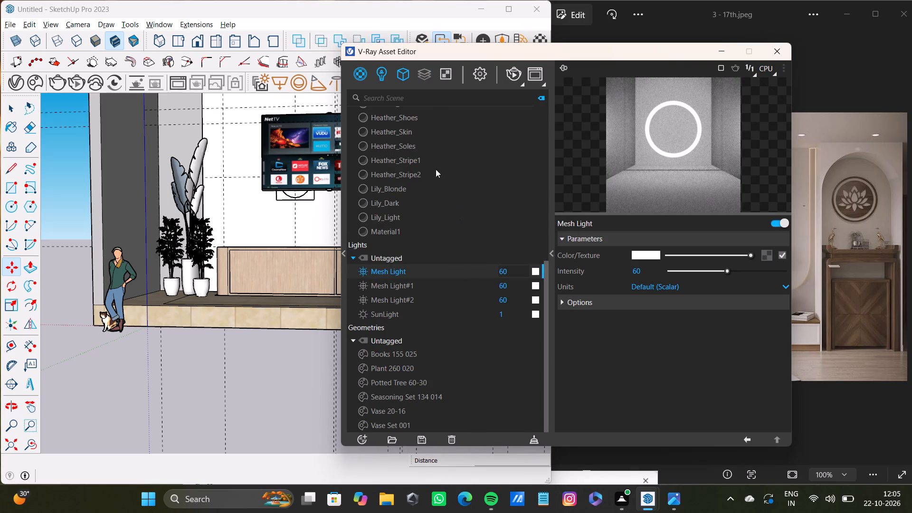
# Show only the light assets and turn SunLight's custom orientation to a horizontal angle of about 238.2.
pyautogui.click(379, 70)
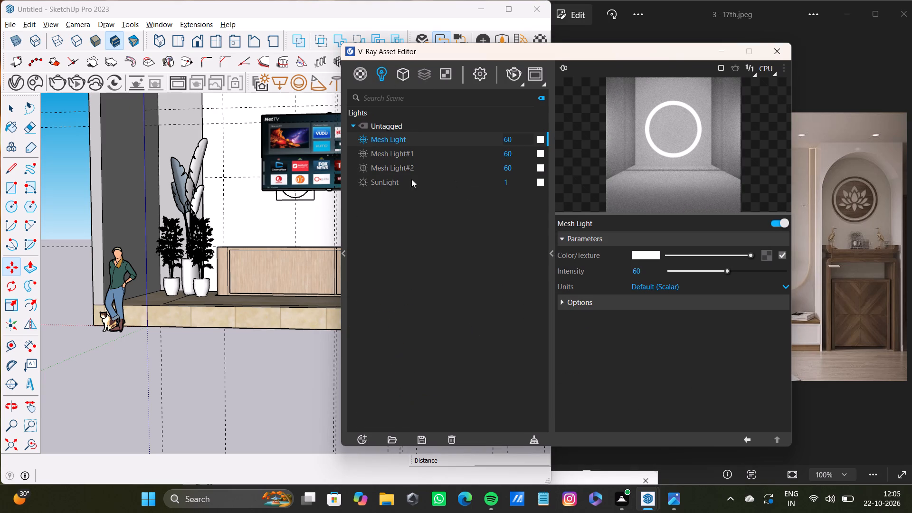
pyautogui.click(412, 180)
pyautogui.scroll(2, 670, 323)
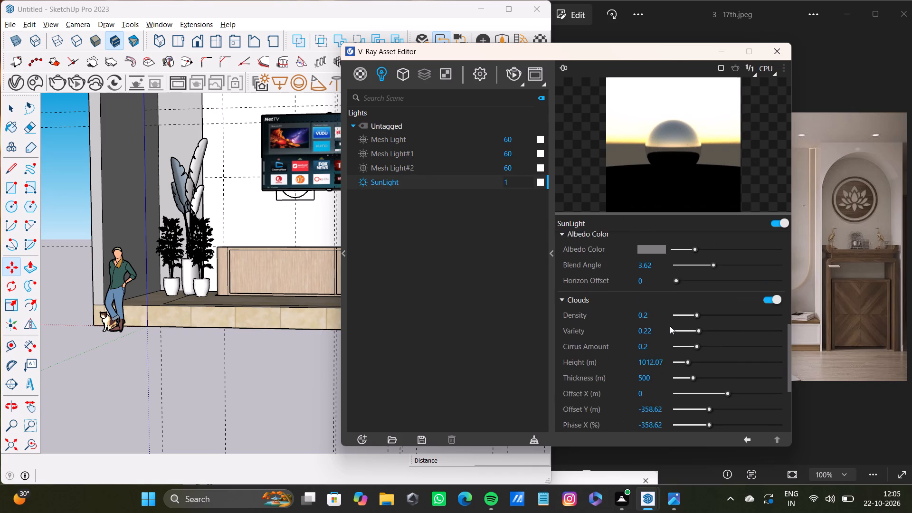
pyautogui.scroll(6, 670, 326)
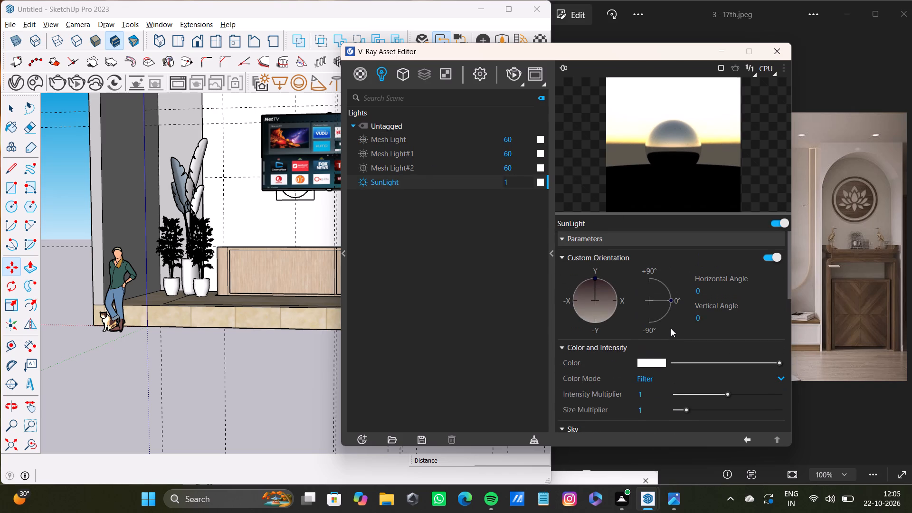
pyautogui.moveTo(594, 278); pyautogui.dragTo(610, 295)
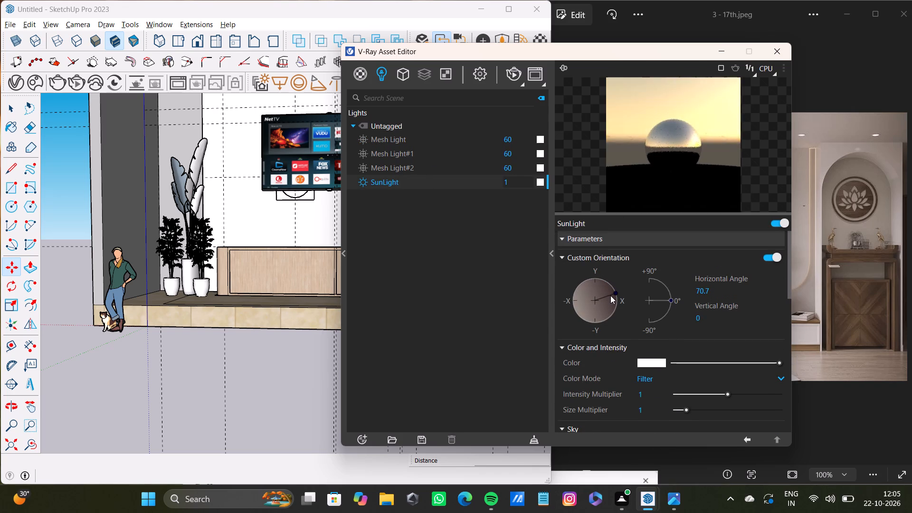
pyautogui.moveTo(610, 295); pyautogui.dragTo(578, 328)
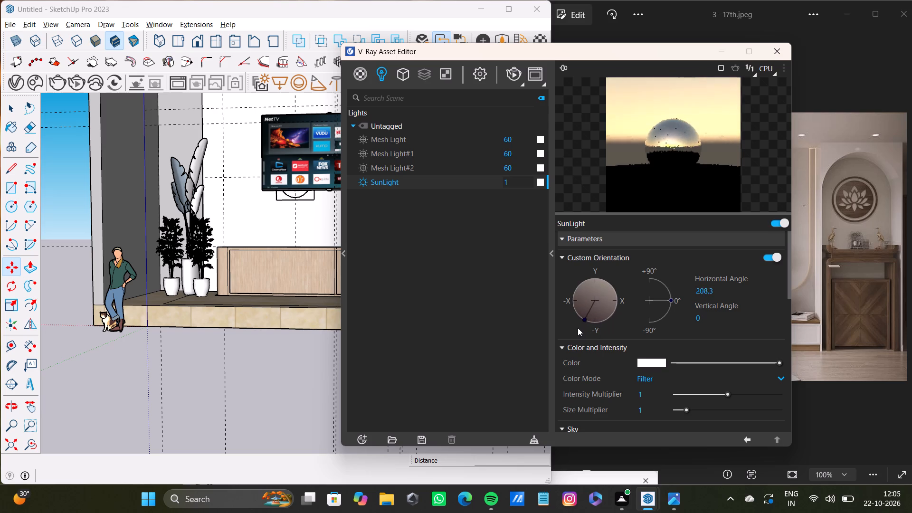
pyautogui.moveTo(578, 328); pyautogui.dragTo(574, 314)
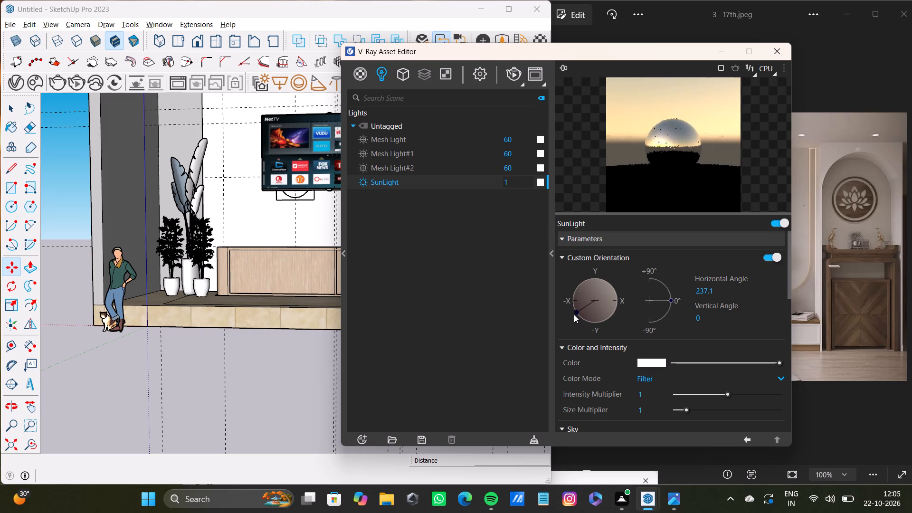
pyautogui.moveTo(574, 314); pyautogui.dragTo(574, 314)
# Sample 0132_LightGray from the ceiling and paint the selected room shell around the TV wall with it.
pyautogui.moveTo(482, 51); pyautogui.dragTo(610, 352)
pyautogui.scroll(-1, 342, 239)
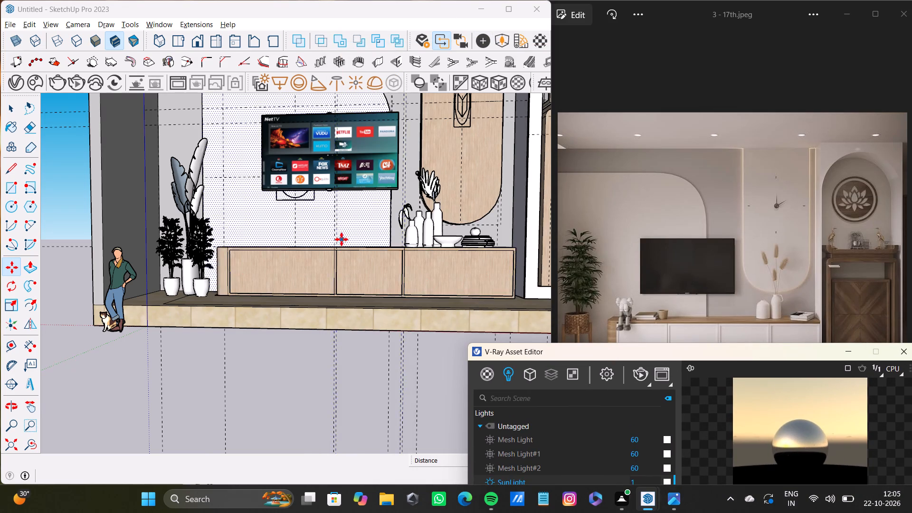
pyautogui.scroll(-2, 342, 239)
pyautogui.keyDown('shift'); pyautogui.moveTo(354, 217); pyautogui.dragTo(196, 278, button='middle'); pyautogui.keyUp('shift')
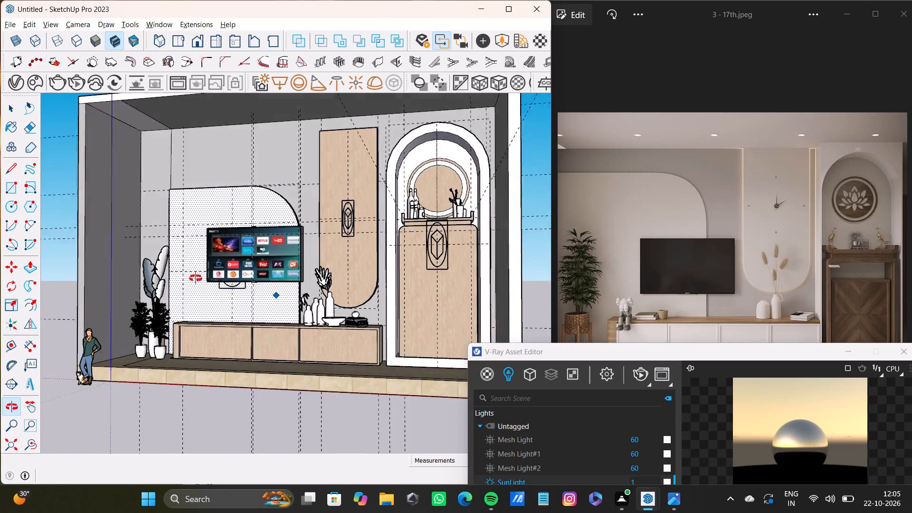
pyautogui.keyDown('shift'); pyautogui.moveTo(196, 278); pyautogui.dragTo(189, 278, button='middle'); pyautogui.keyUp('shift')
pyautogui.scroll(-3, 226, 265)
pyautogui.keyDown('shift'); pyautogui.moveTo(228, 268); pyautogui.dragTo(308, 306, button='middle'); pyautogui.keyUp('shift')
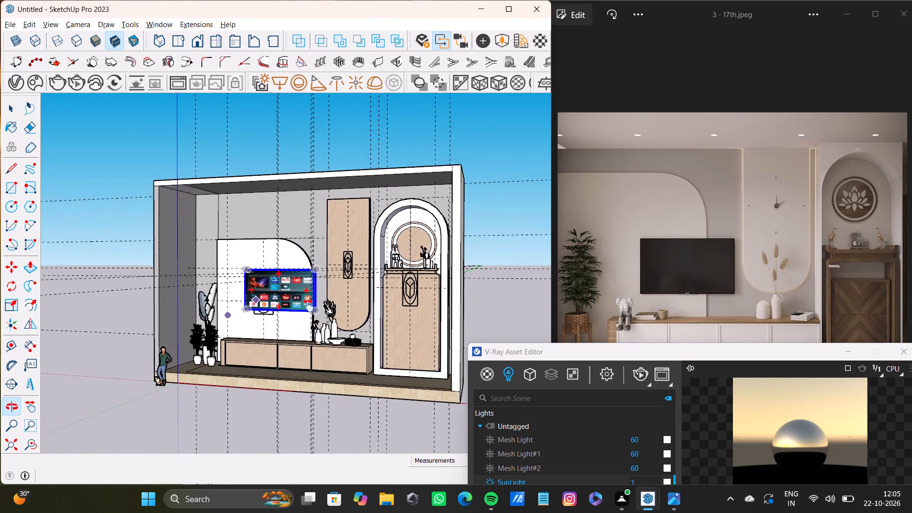
pyautogui.keyDown('shift'); pyautogui.moveTo(308, 306); pyautogui.dragTo(313, 302, button='middle'); pyautogui.keyUp('shift')
pyautogui.scroll(3, 310, 299)
pyautogui.moveTo(310, 299); pyautogui.dragTo(312, 294, button='middle')
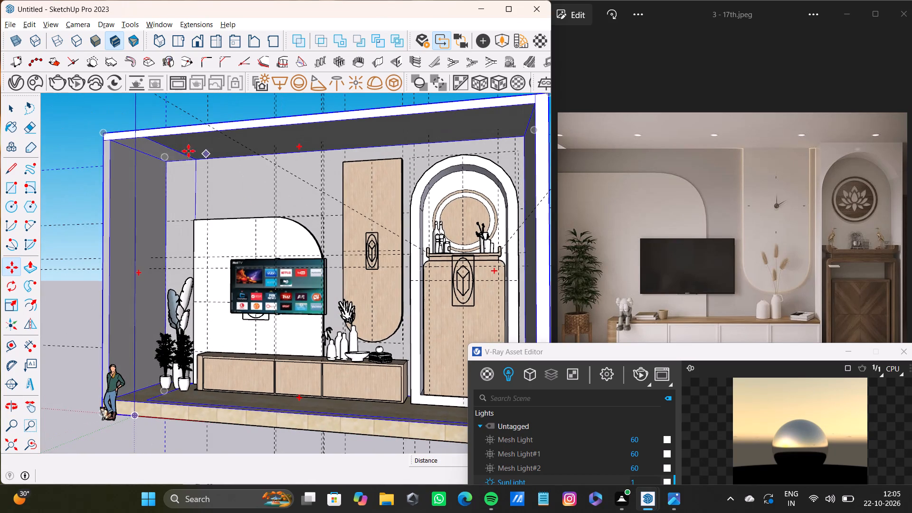
pyautogui.press('space')
pyautogui.click(197, 144)
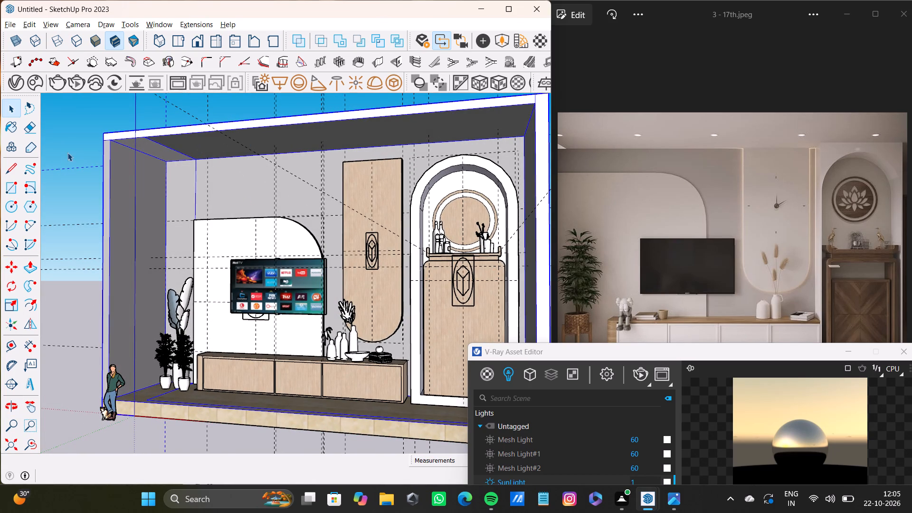
pyautogui.click(9, 129)
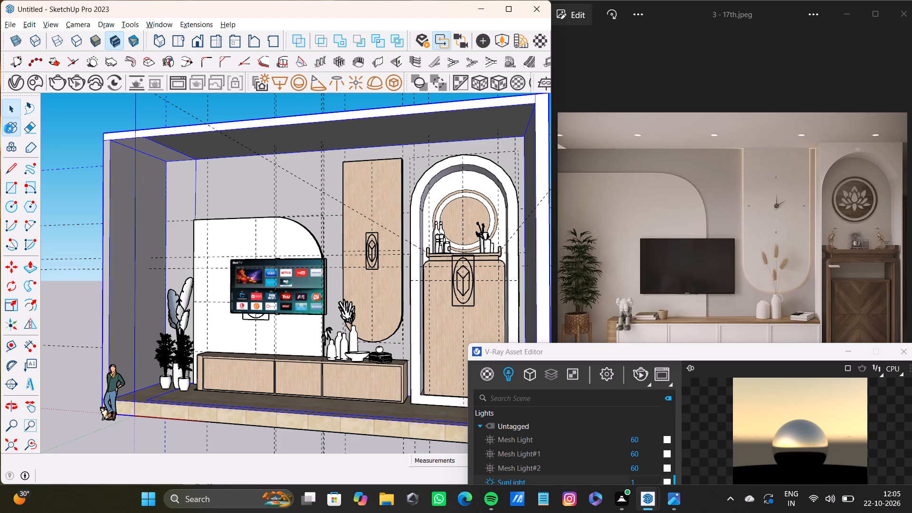
pyautogui.click(706, 277)
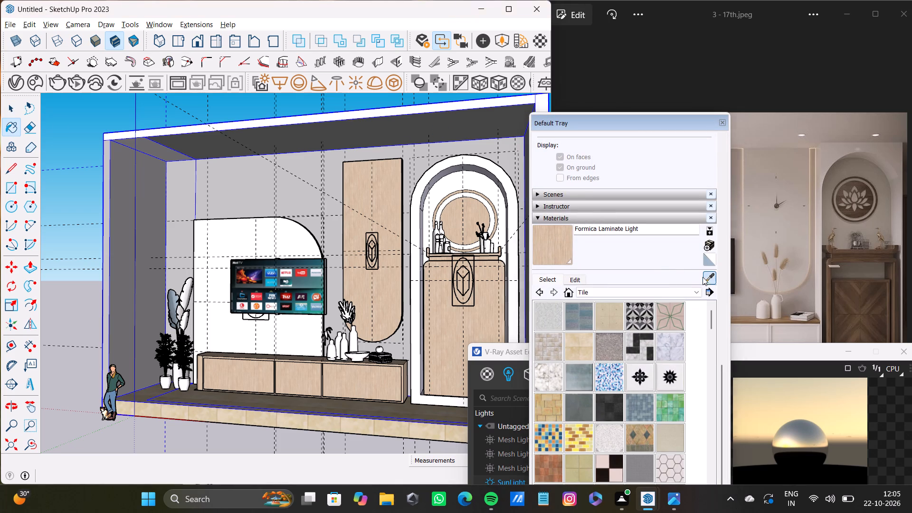
pyautogui.click(373, 127)
pyautogui.click(154, 152)
pyautogui.scroll(-3, 214, 162)
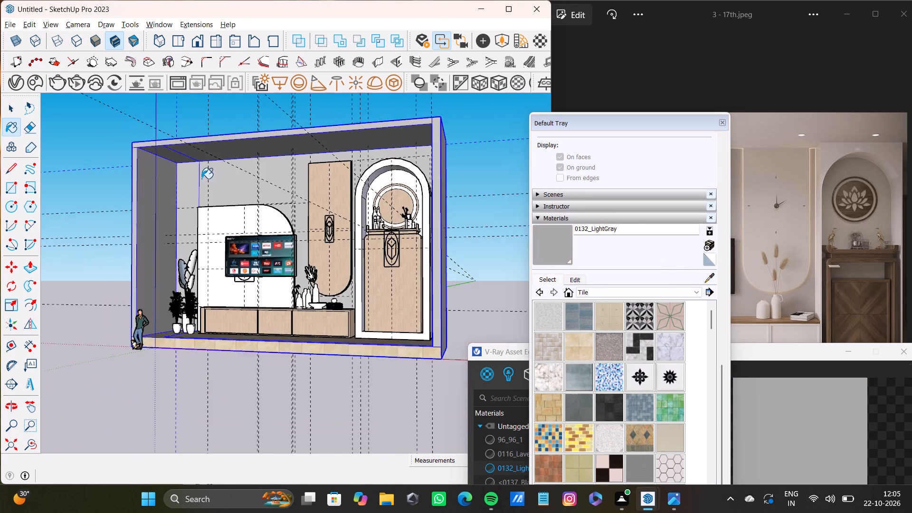
pyautogui.moveTo(203, 179); pyautogui.dragTo(264, 156, button='middle')
pyautogui.press('space')
pyautogui.click(222, 118)
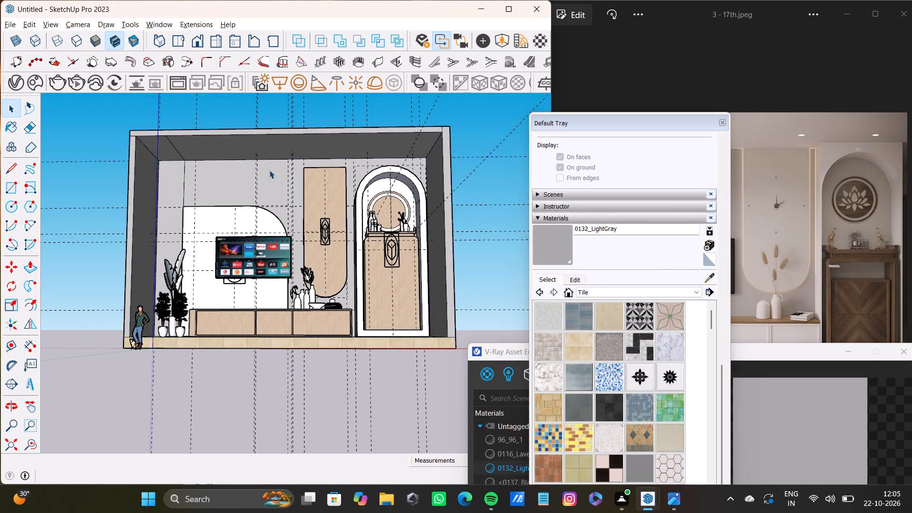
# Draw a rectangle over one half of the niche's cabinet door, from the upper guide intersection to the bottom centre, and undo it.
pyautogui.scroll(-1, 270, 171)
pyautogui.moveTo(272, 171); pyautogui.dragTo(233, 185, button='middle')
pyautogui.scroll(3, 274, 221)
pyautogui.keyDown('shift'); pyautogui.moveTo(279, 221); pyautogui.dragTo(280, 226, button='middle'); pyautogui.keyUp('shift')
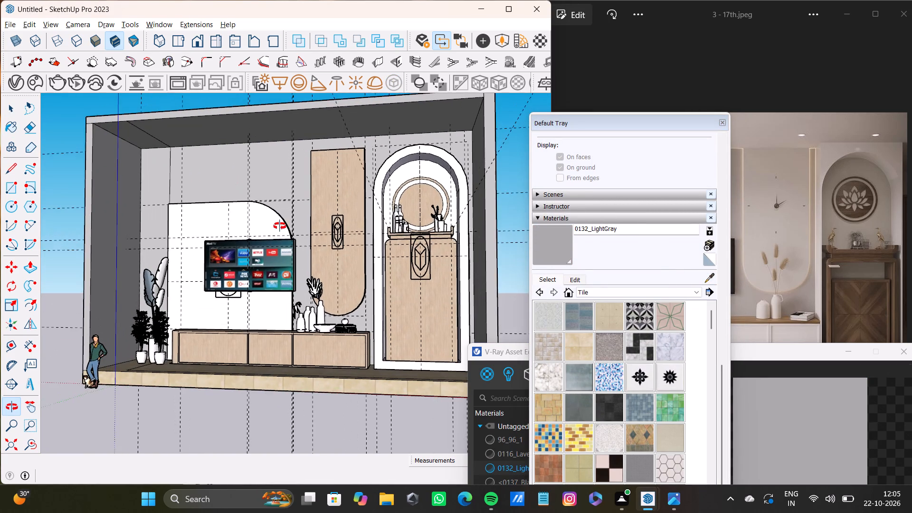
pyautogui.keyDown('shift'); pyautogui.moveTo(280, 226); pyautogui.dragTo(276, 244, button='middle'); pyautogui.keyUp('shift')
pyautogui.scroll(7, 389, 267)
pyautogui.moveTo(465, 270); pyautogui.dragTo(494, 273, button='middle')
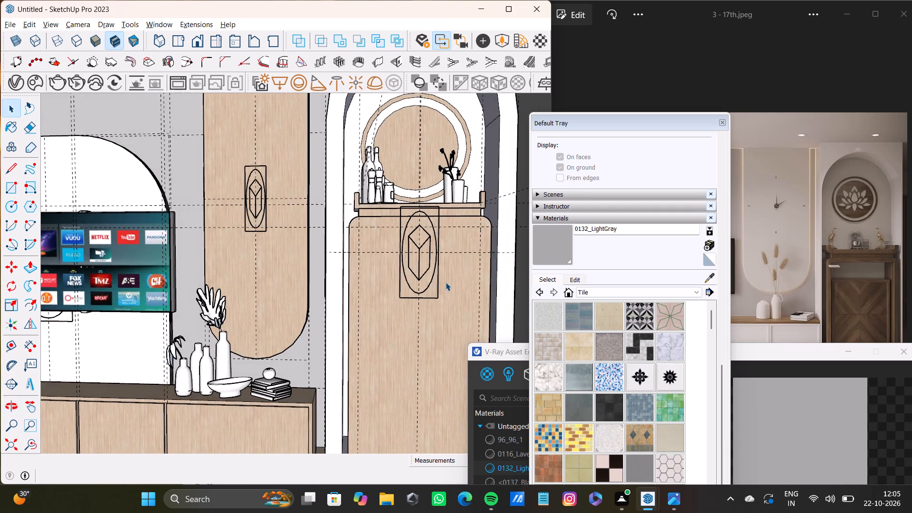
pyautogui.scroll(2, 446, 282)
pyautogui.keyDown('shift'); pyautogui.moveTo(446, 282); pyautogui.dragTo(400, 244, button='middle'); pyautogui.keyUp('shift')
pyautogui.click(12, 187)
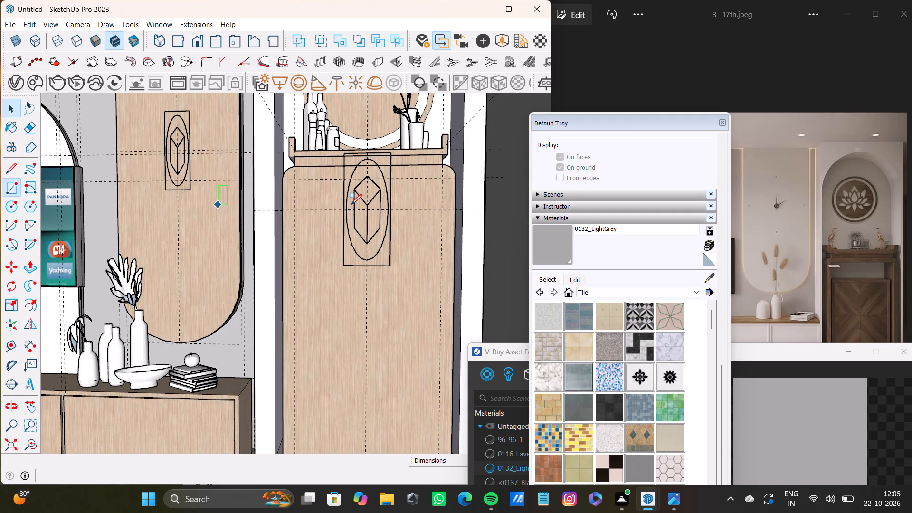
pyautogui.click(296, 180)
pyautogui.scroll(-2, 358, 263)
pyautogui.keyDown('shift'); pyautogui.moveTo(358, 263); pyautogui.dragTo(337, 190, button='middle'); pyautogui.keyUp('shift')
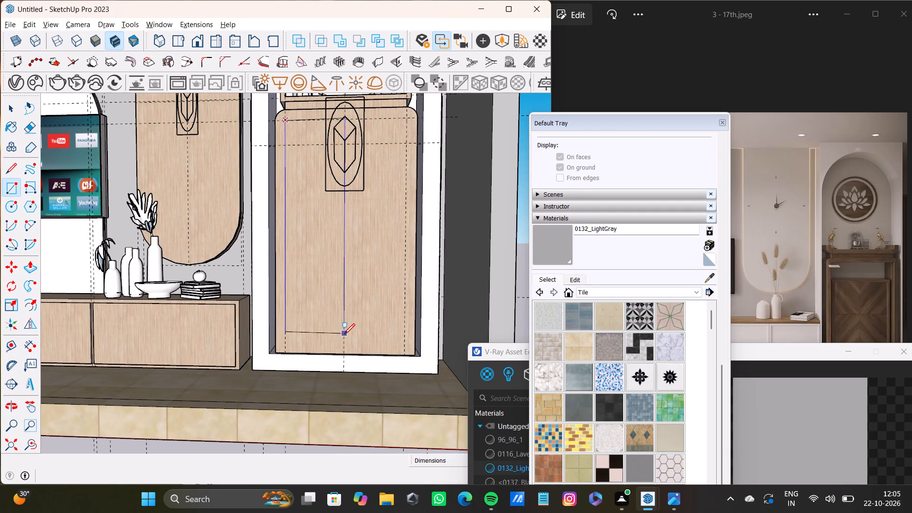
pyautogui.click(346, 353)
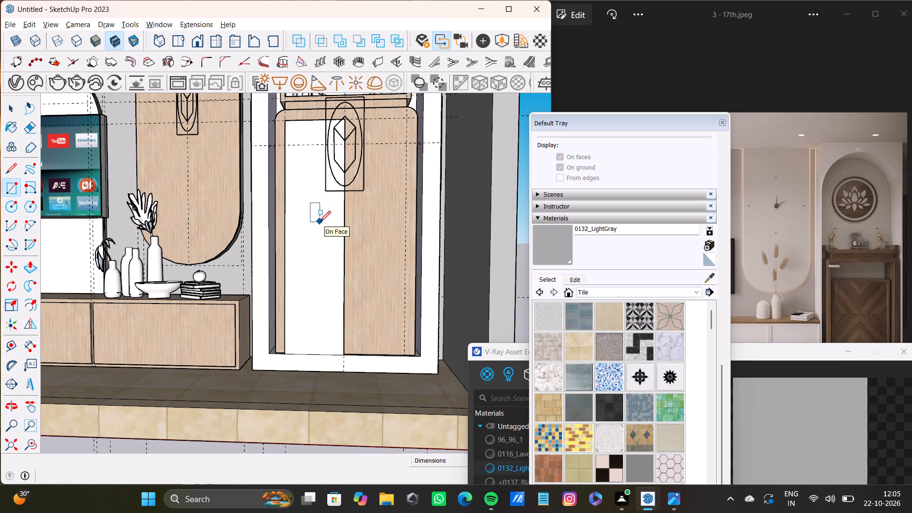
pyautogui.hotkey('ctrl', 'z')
# Place a vertical guide just beside the centre guide of the niche's cabinet door, on the side away from the TV unit.
pyautogui.scroll(7, 359, 248)
pyautogui.scroll(-2, 330, 236)
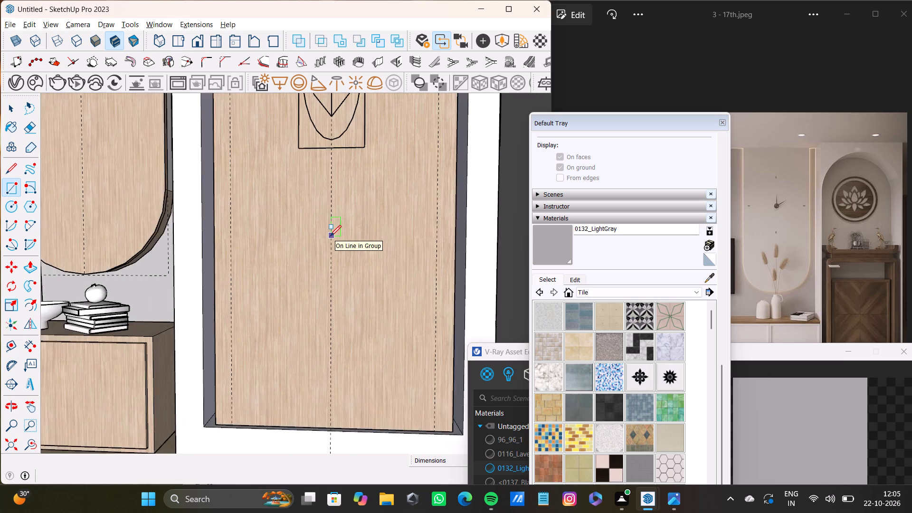
pyautogui.keyDown('shift'); pyautogui.moveTo(330, 236); pyautogui.dragTo(328, 299, button='middle'); pyautogui.keyUp('shift')
pyautogui.press('space')
pyautogui.press('t')
pyautogui.click(330, 329)
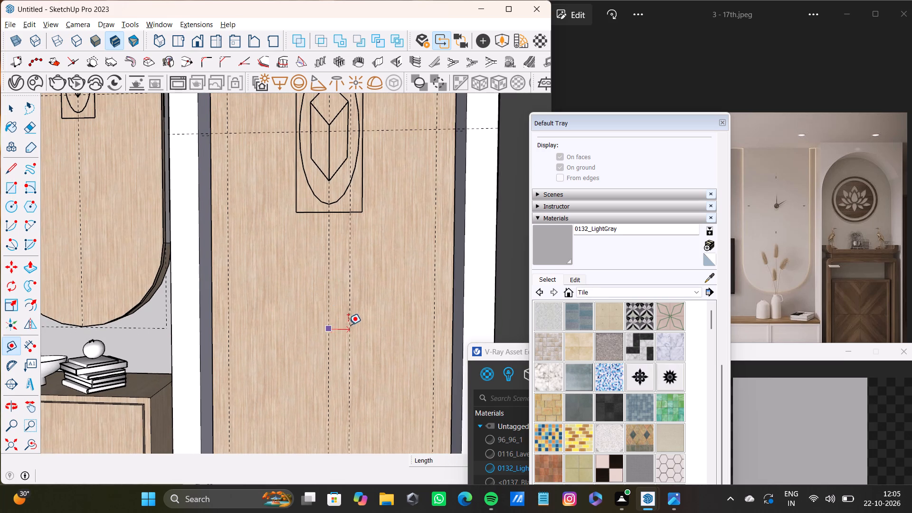
pyautogui.scroll(-6, 347, 325)
pyautogui.scroll(1, 340, 319)
pyautogui.moveTo(340, 319); pyautogui.dragTo(350, 338, button='middle')
pyautogui.scroll(5, 347, 334)
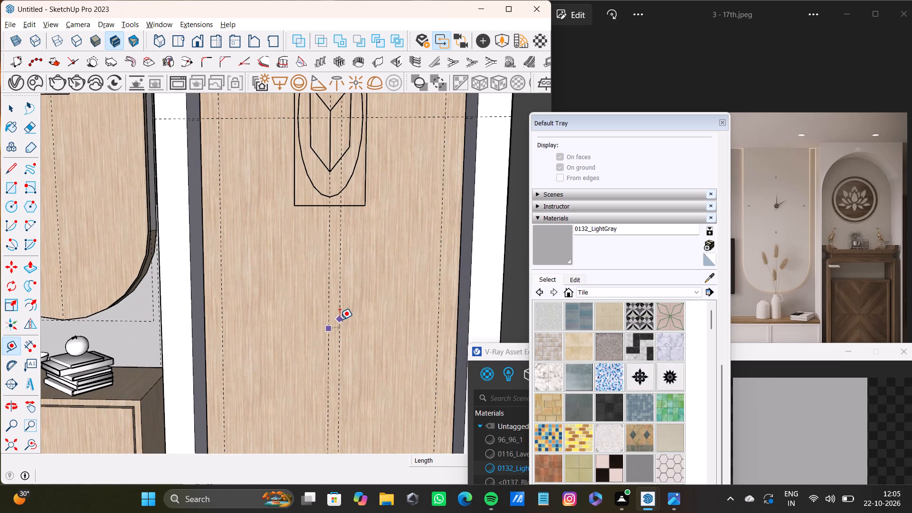
pyautogui.click(337, 319)
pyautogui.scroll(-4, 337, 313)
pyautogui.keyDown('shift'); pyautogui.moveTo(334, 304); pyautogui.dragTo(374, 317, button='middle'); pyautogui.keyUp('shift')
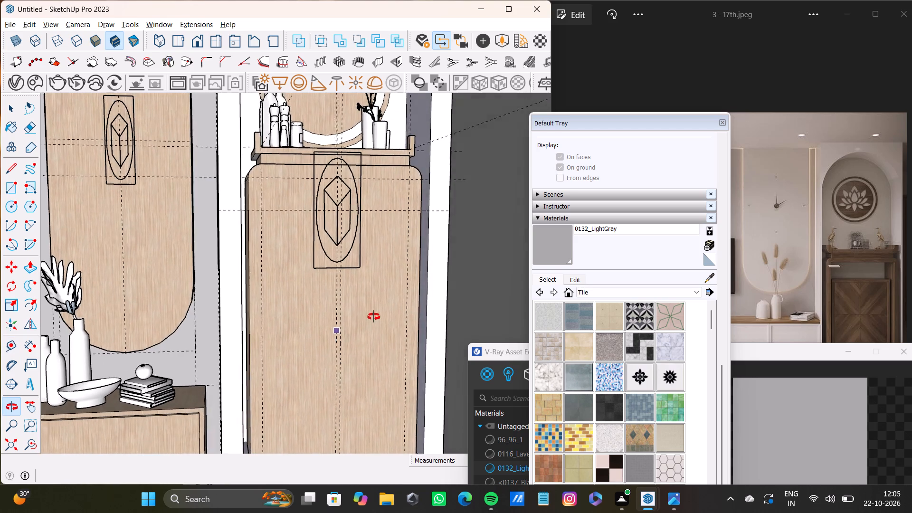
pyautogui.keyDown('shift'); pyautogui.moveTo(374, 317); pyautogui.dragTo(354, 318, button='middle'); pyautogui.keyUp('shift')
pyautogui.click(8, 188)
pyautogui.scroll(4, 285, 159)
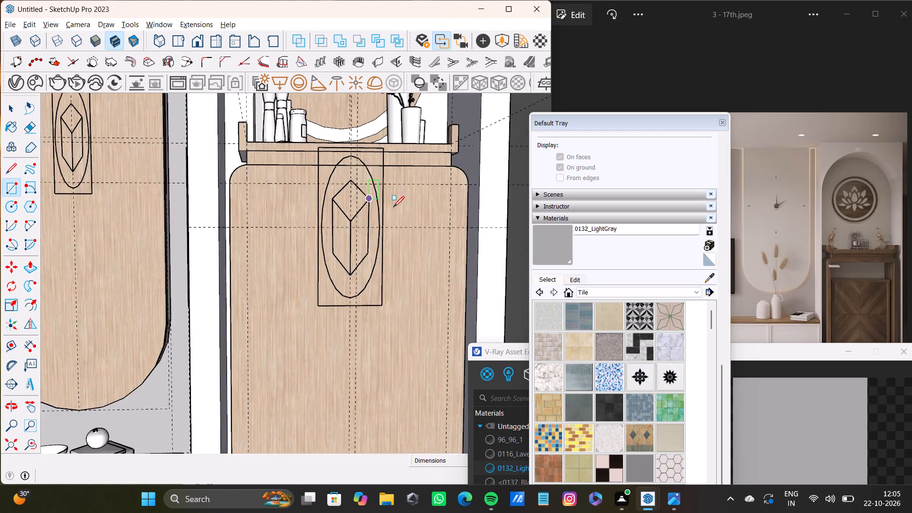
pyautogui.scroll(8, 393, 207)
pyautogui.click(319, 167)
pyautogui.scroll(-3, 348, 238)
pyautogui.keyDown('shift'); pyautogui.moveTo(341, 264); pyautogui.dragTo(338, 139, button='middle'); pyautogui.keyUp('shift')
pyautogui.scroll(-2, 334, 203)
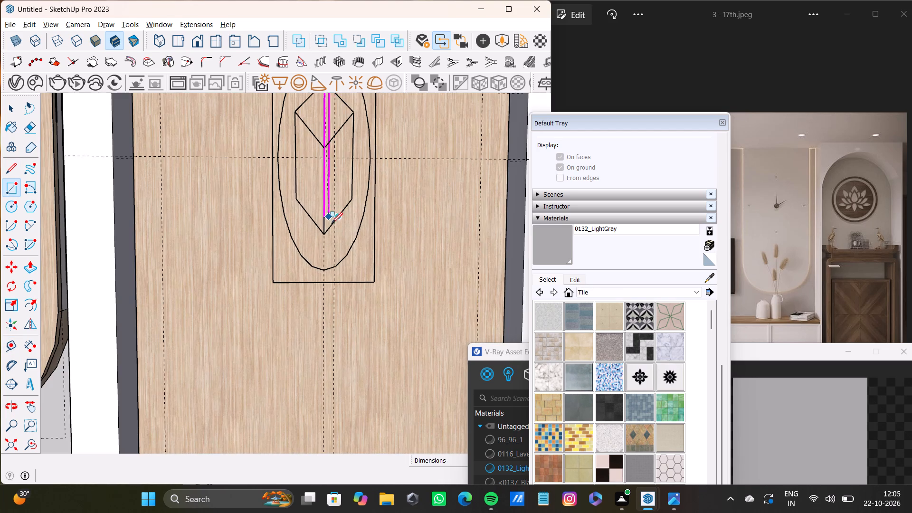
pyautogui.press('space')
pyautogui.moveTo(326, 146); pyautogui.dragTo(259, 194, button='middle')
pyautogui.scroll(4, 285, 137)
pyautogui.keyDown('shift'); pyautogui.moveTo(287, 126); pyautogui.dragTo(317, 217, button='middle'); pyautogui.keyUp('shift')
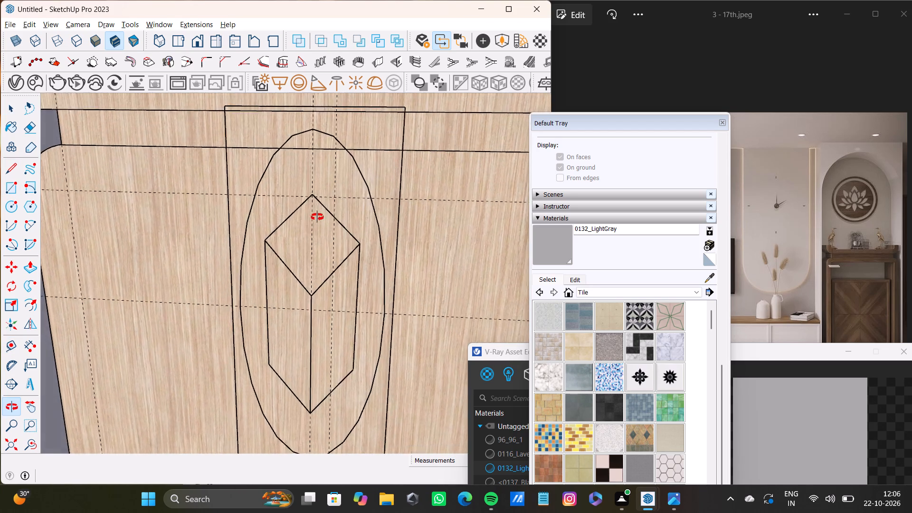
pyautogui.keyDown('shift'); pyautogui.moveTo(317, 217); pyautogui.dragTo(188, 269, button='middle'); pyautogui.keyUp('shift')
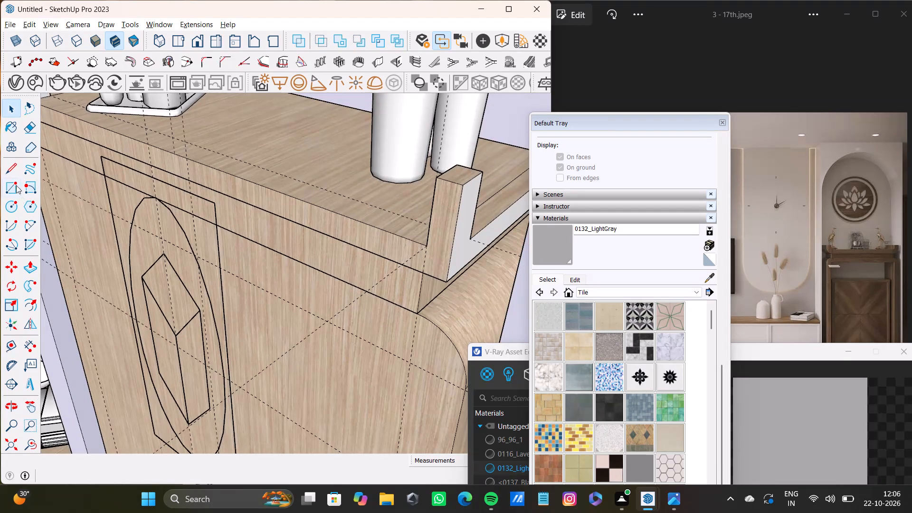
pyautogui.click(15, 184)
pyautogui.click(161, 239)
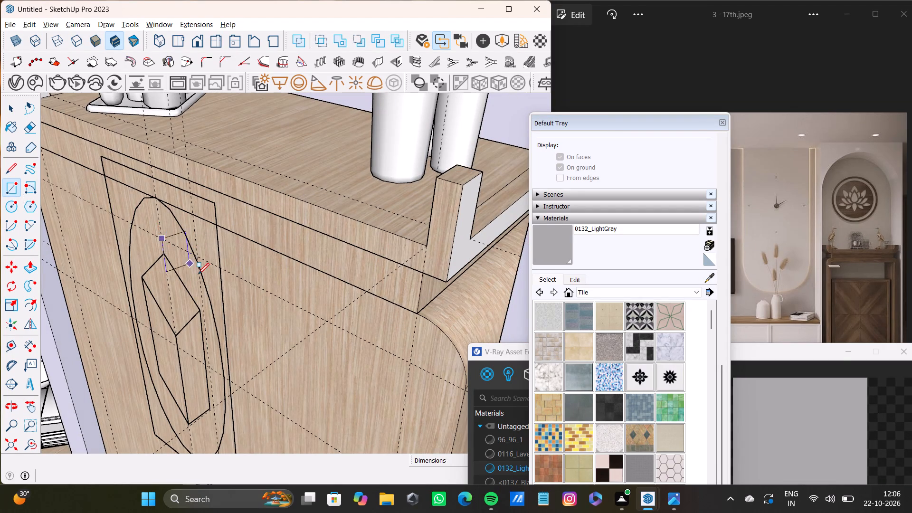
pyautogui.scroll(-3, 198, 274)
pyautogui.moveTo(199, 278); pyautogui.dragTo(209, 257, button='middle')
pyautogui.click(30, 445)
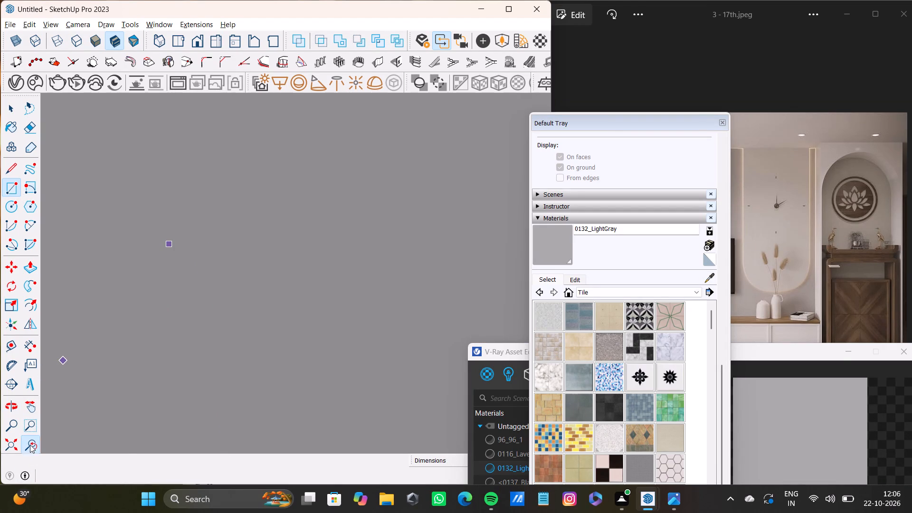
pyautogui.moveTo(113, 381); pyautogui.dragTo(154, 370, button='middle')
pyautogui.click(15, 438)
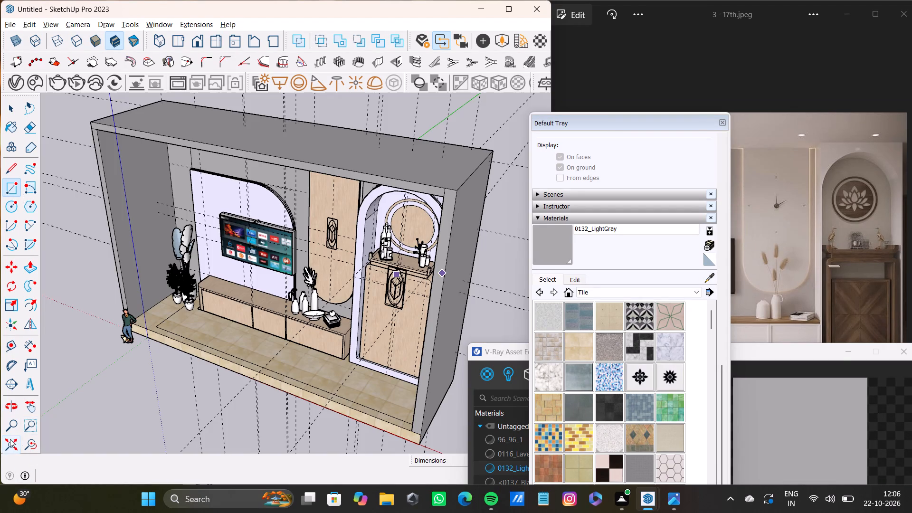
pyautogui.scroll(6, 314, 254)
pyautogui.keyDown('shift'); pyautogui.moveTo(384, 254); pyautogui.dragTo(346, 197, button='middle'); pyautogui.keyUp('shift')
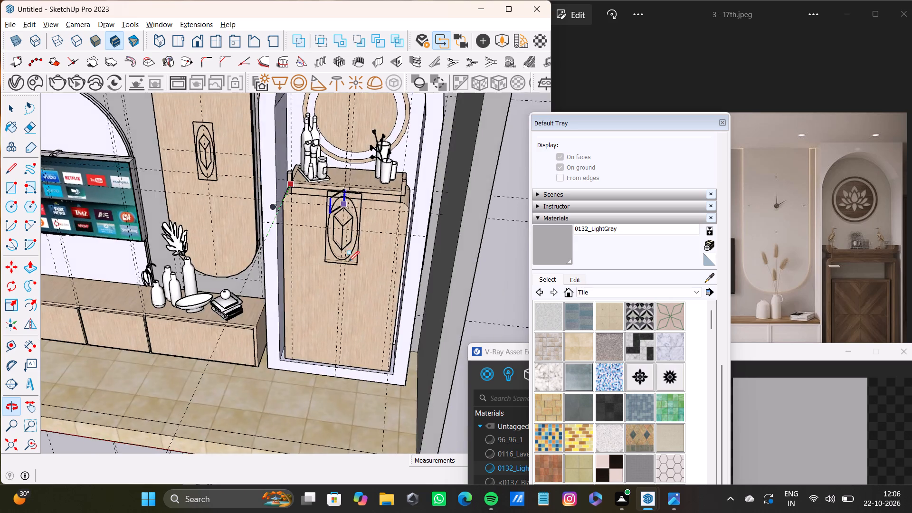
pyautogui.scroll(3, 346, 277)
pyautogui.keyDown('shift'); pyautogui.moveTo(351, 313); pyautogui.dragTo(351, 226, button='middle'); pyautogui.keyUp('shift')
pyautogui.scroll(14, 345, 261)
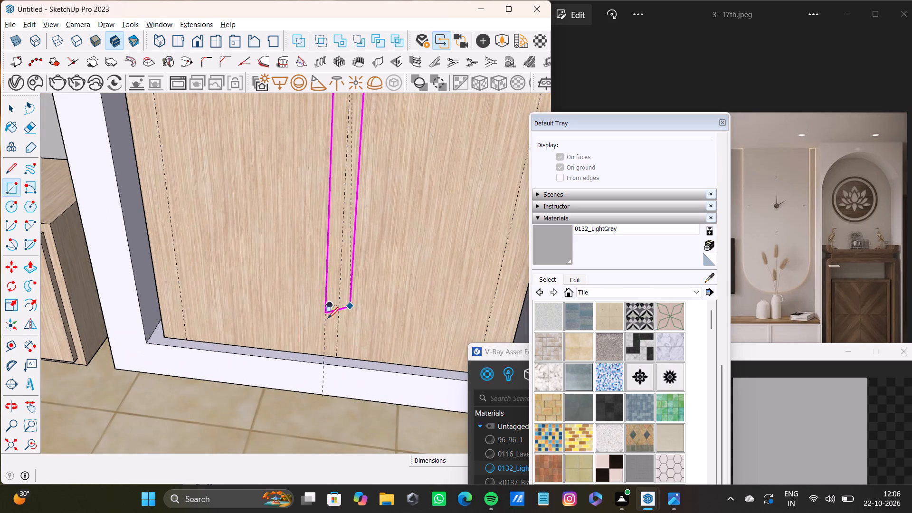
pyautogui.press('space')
# Delete the group holding the centre guide and diamond motif on the niche's cabinet door.
pyautogui.scroll(-7, 323, 329)
pyautogui.moveTo(327, 325); pyautogui.dragTo(359, 322, button='middle')
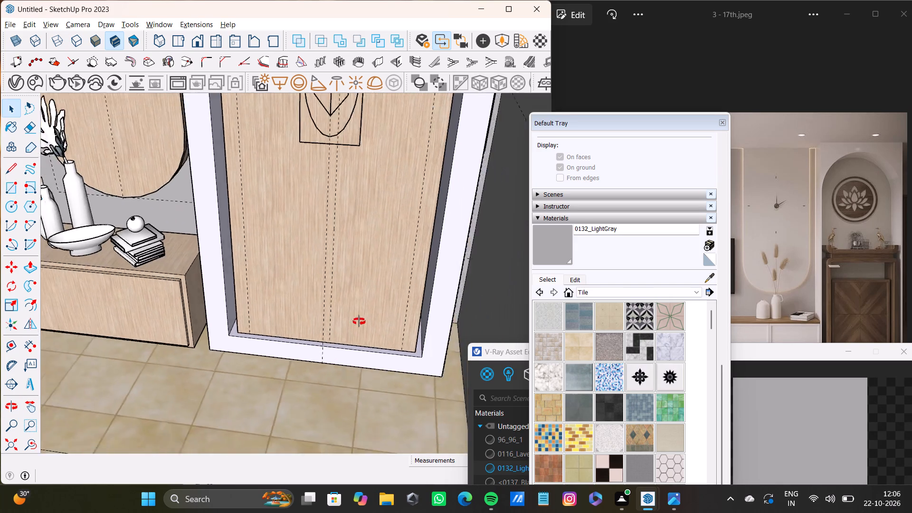
pyautogui.moveTo(359, 322); pyautogui.dragTo(289, 325, button='middle')
pyautogui.scroll(5, 289, 327)
pyautogui.click(319, 349)
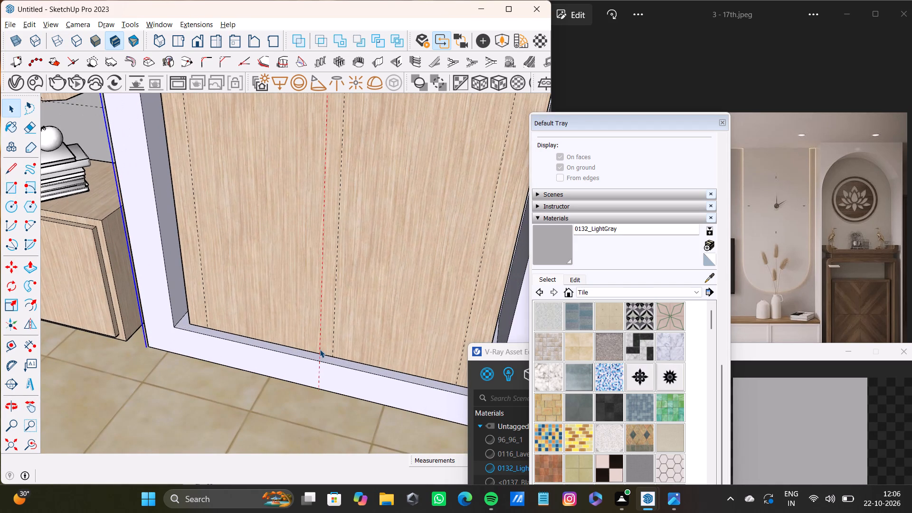
pyautogui.press('Delete')
# Place a vertical guide about 3" from the remaining middle guide on the niche's cabinet door, toward the TV unit.
pyautogui.press('t')
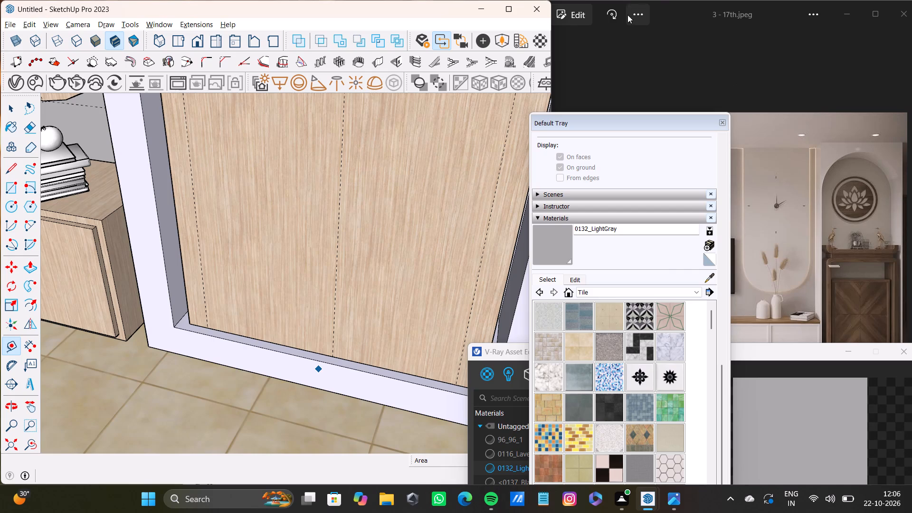
pyautogui.scroll(6, 381, 227)
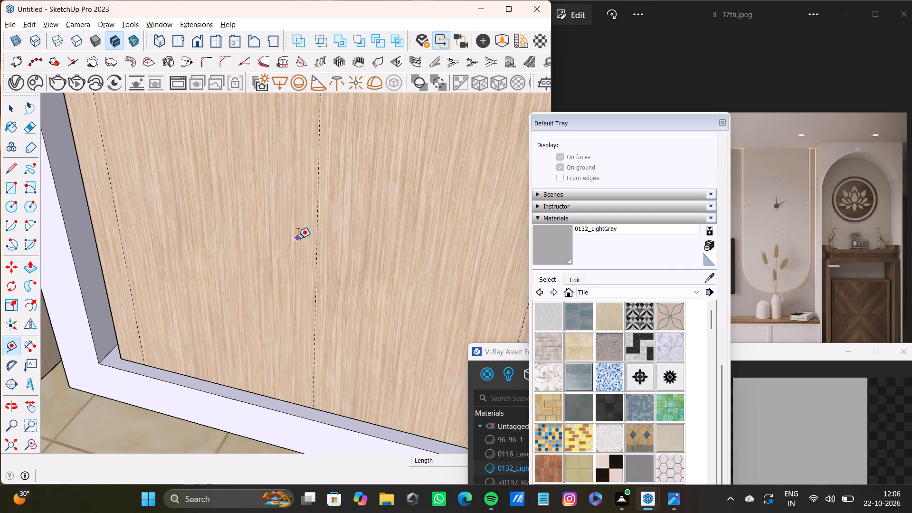
pyautogui.moveTo(318, 242); pyautogui.dragTo(313, 240)
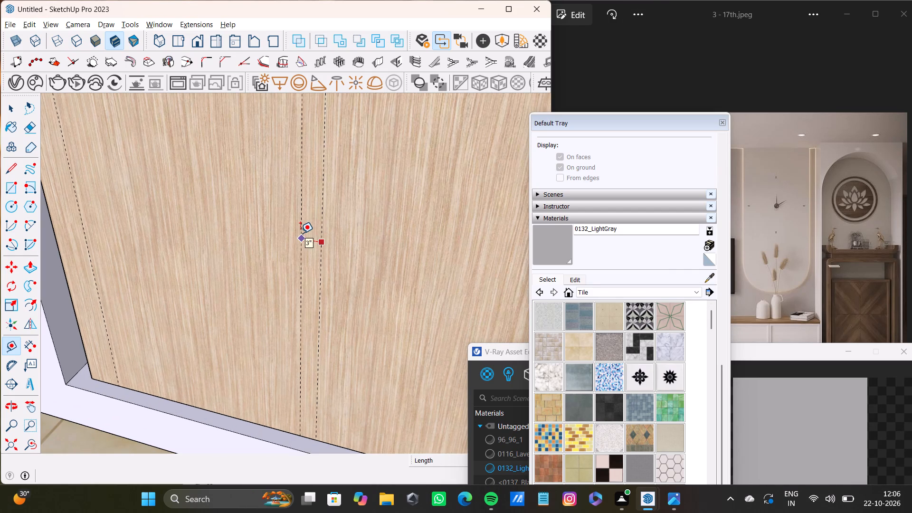
pyautogui.click(300, 233)
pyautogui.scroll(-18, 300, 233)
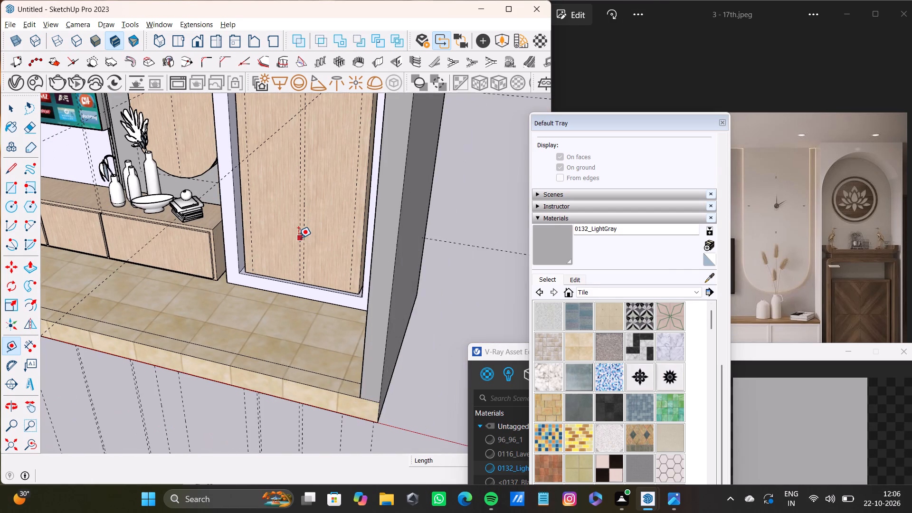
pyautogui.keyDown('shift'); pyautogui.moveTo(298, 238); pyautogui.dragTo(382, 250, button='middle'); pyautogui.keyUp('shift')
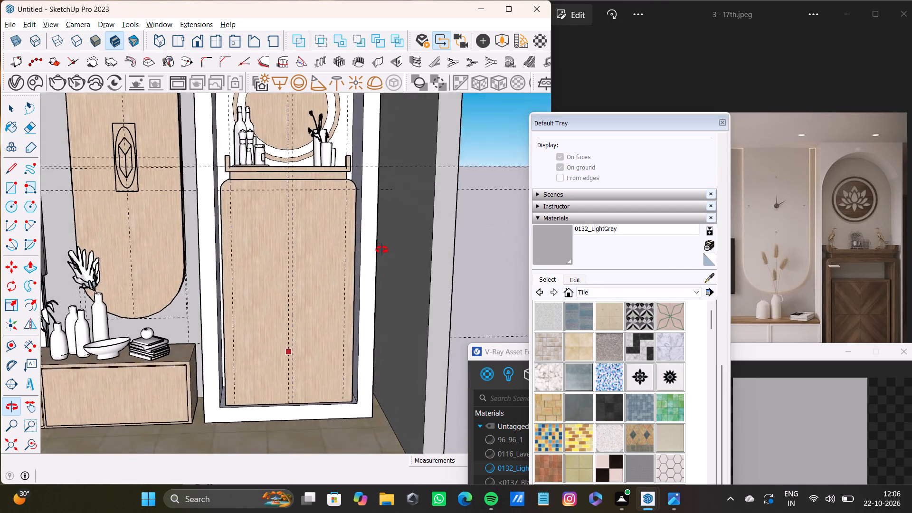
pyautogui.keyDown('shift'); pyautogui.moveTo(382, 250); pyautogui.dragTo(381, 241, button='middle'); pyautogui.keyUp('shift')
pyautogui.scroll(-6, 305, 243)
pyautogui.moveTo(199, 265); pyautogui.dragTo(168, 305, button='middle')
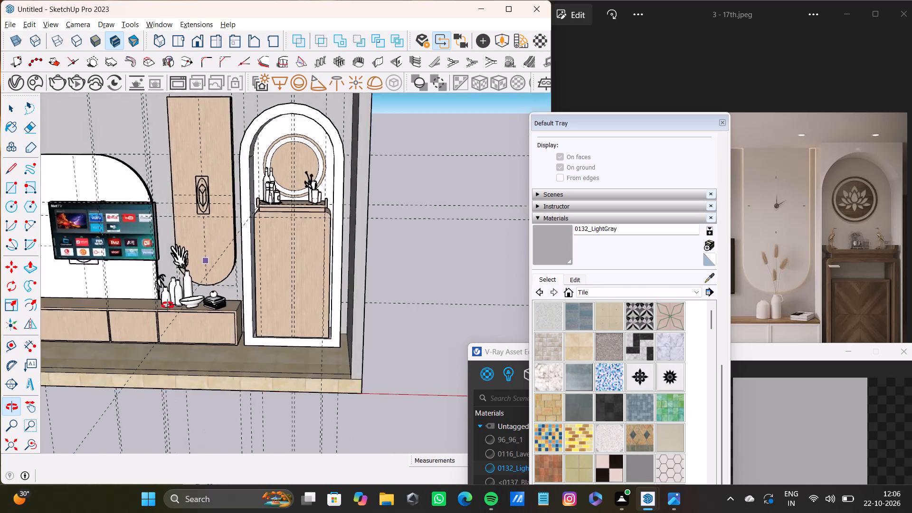
# Undo the last guide placement and the deletion of the group with the centre guide and diamond motif on the niche's cabinet door.
pyautogui.moveTo(168, 305); pyautogui.dragTo(321, 312, button='middle')
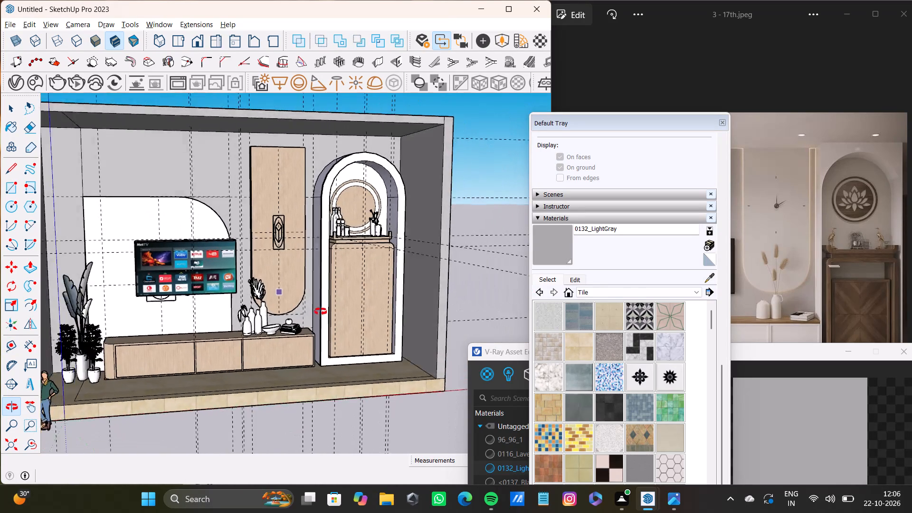
pyautogui.moveTo(321, 312); pyautogui.dragTo(305, 316, button='middle')
pyautogui.hotkey('ctrl', 'z')
pyautogui.press('z')
pyautogui.hotkey('ctrl', 'z')
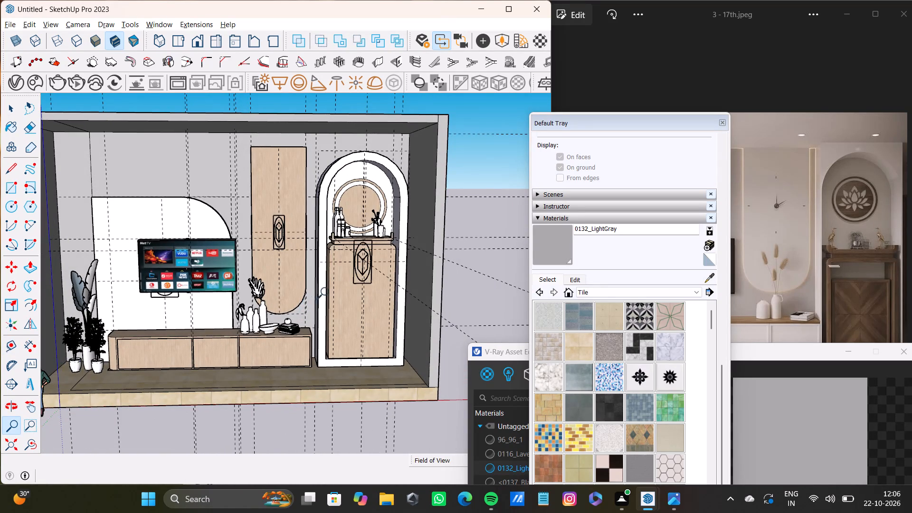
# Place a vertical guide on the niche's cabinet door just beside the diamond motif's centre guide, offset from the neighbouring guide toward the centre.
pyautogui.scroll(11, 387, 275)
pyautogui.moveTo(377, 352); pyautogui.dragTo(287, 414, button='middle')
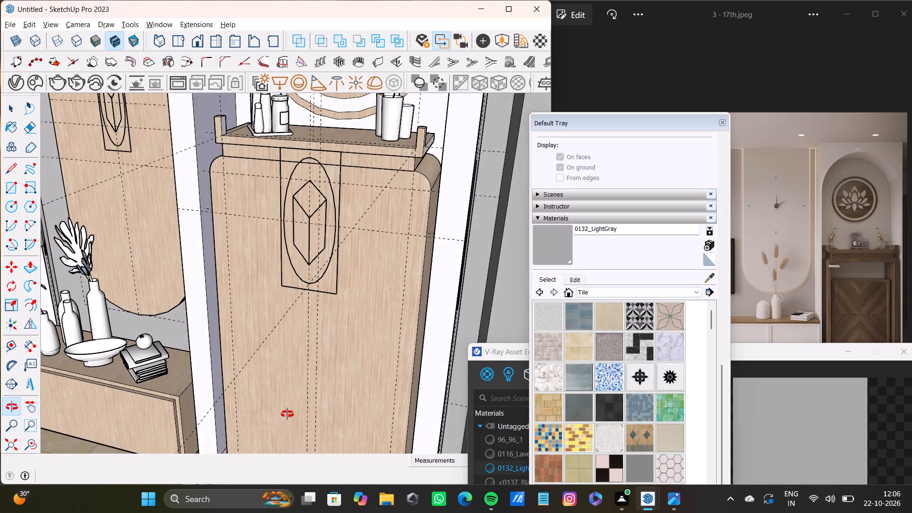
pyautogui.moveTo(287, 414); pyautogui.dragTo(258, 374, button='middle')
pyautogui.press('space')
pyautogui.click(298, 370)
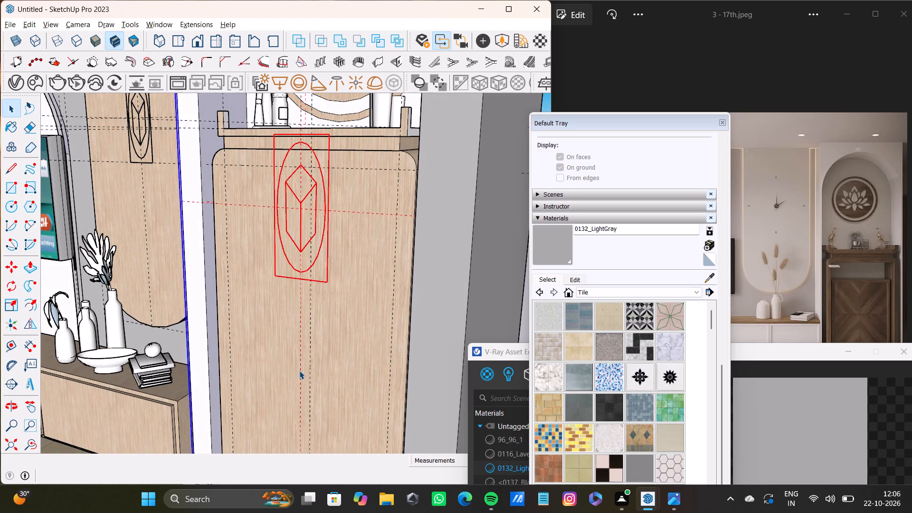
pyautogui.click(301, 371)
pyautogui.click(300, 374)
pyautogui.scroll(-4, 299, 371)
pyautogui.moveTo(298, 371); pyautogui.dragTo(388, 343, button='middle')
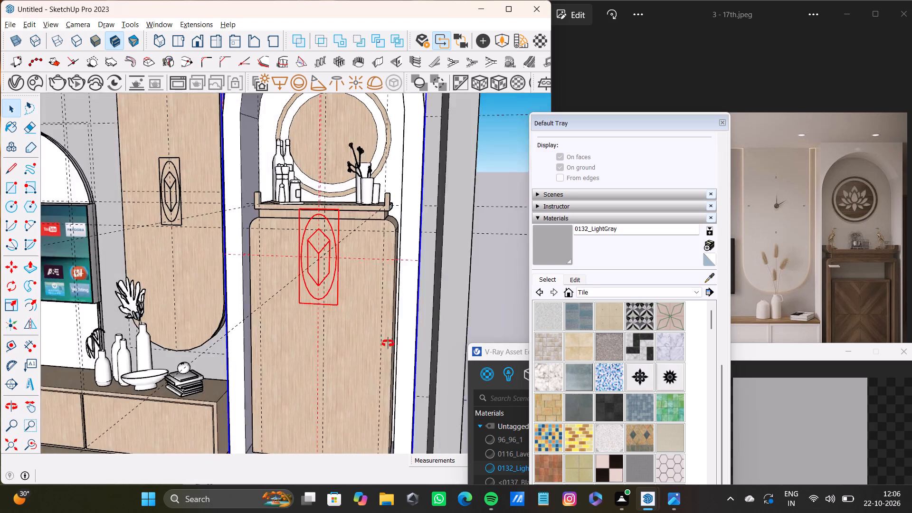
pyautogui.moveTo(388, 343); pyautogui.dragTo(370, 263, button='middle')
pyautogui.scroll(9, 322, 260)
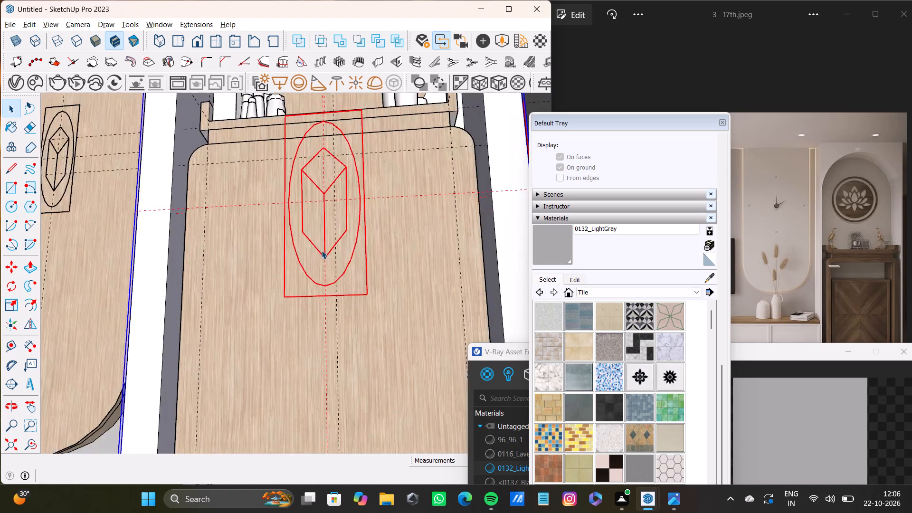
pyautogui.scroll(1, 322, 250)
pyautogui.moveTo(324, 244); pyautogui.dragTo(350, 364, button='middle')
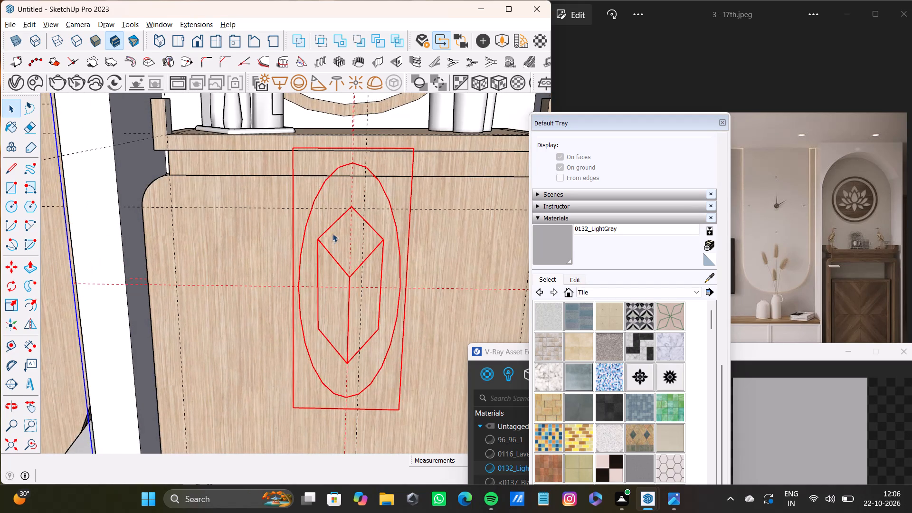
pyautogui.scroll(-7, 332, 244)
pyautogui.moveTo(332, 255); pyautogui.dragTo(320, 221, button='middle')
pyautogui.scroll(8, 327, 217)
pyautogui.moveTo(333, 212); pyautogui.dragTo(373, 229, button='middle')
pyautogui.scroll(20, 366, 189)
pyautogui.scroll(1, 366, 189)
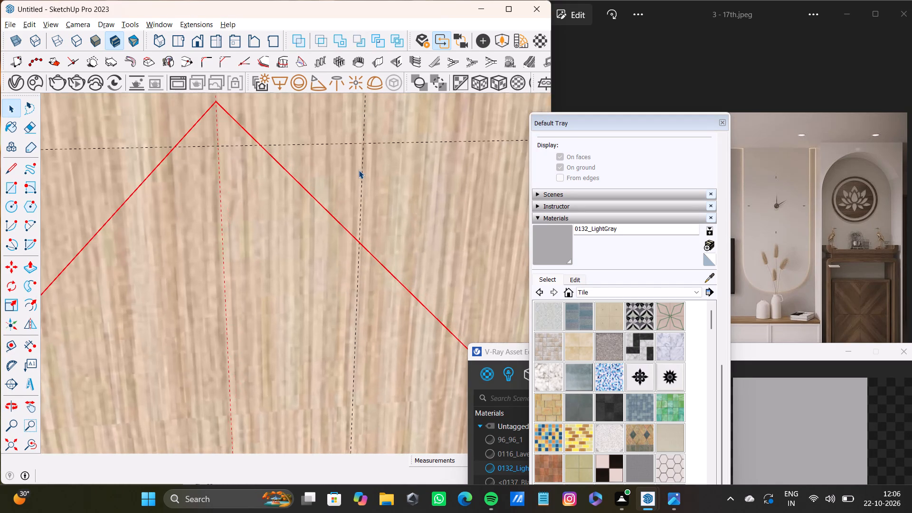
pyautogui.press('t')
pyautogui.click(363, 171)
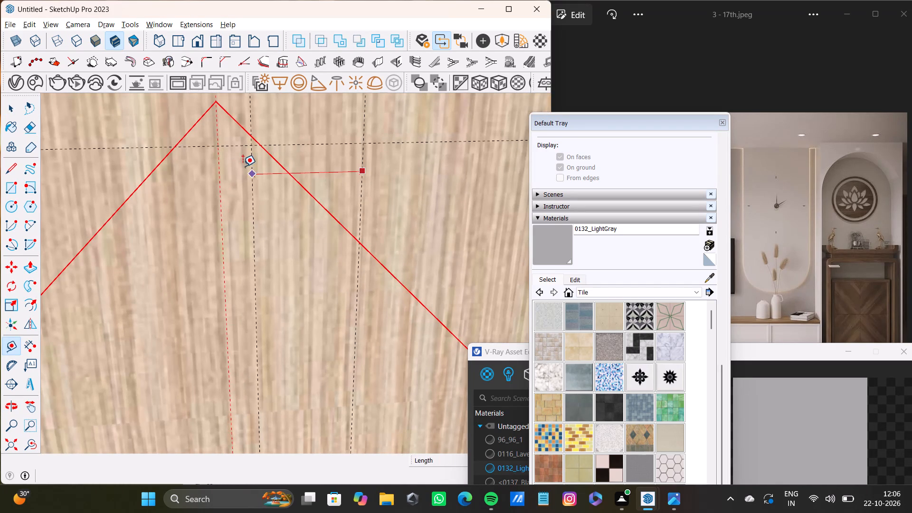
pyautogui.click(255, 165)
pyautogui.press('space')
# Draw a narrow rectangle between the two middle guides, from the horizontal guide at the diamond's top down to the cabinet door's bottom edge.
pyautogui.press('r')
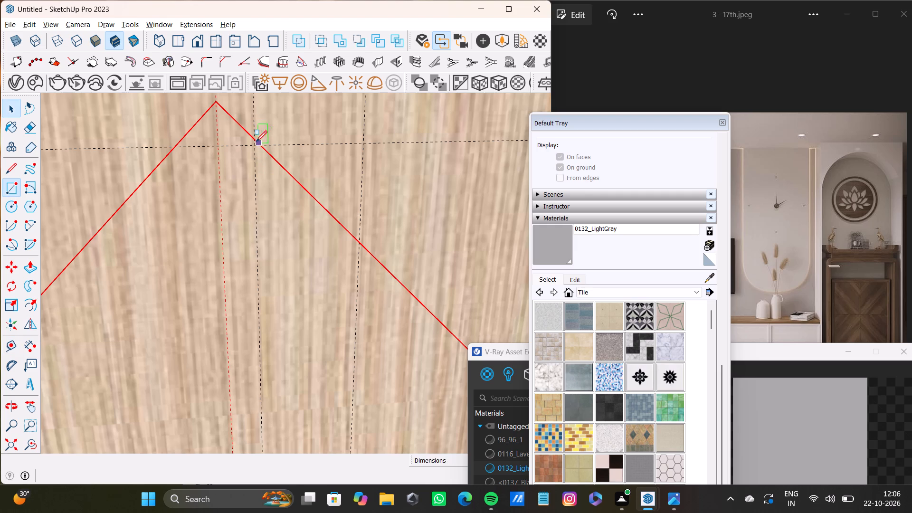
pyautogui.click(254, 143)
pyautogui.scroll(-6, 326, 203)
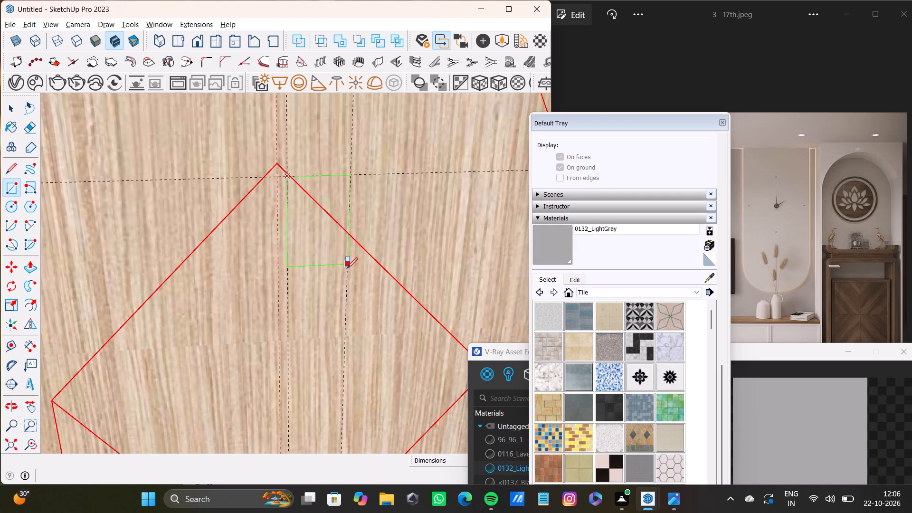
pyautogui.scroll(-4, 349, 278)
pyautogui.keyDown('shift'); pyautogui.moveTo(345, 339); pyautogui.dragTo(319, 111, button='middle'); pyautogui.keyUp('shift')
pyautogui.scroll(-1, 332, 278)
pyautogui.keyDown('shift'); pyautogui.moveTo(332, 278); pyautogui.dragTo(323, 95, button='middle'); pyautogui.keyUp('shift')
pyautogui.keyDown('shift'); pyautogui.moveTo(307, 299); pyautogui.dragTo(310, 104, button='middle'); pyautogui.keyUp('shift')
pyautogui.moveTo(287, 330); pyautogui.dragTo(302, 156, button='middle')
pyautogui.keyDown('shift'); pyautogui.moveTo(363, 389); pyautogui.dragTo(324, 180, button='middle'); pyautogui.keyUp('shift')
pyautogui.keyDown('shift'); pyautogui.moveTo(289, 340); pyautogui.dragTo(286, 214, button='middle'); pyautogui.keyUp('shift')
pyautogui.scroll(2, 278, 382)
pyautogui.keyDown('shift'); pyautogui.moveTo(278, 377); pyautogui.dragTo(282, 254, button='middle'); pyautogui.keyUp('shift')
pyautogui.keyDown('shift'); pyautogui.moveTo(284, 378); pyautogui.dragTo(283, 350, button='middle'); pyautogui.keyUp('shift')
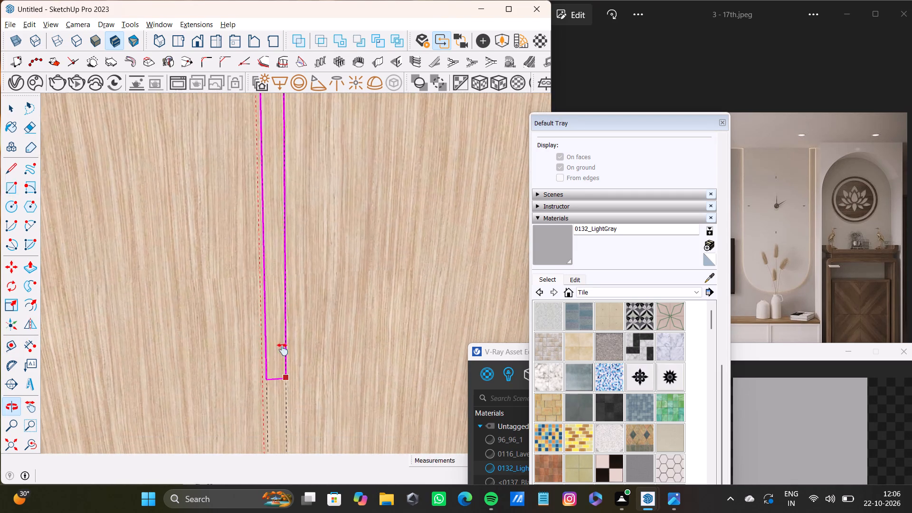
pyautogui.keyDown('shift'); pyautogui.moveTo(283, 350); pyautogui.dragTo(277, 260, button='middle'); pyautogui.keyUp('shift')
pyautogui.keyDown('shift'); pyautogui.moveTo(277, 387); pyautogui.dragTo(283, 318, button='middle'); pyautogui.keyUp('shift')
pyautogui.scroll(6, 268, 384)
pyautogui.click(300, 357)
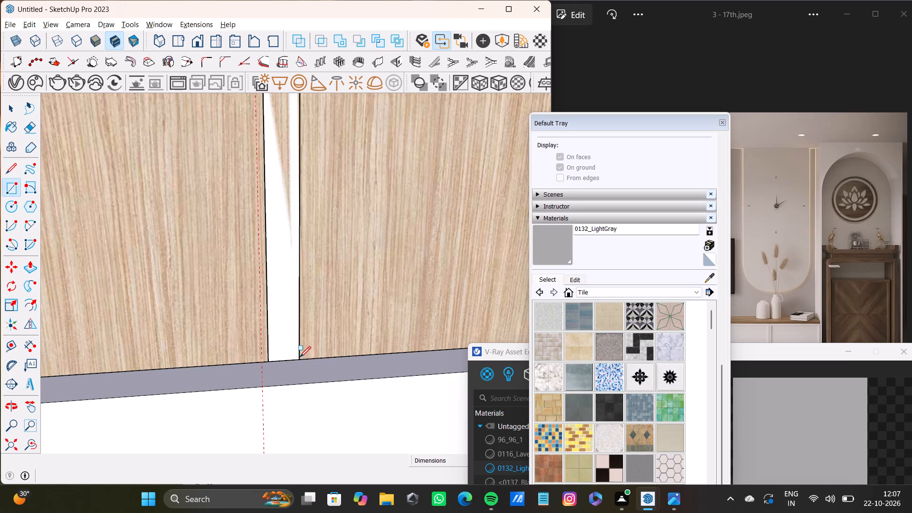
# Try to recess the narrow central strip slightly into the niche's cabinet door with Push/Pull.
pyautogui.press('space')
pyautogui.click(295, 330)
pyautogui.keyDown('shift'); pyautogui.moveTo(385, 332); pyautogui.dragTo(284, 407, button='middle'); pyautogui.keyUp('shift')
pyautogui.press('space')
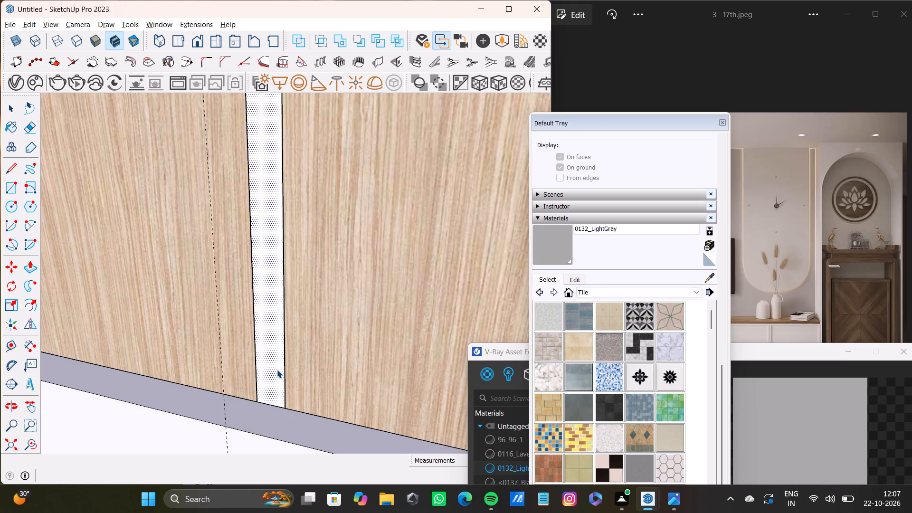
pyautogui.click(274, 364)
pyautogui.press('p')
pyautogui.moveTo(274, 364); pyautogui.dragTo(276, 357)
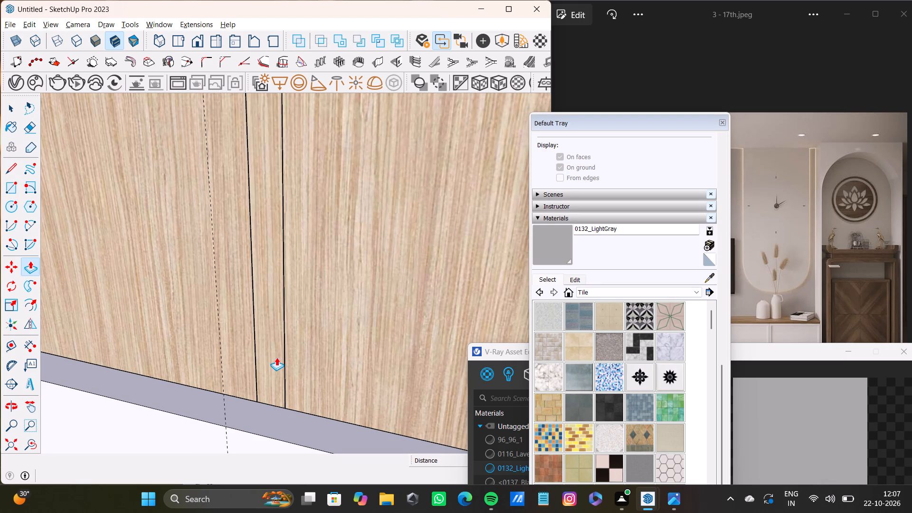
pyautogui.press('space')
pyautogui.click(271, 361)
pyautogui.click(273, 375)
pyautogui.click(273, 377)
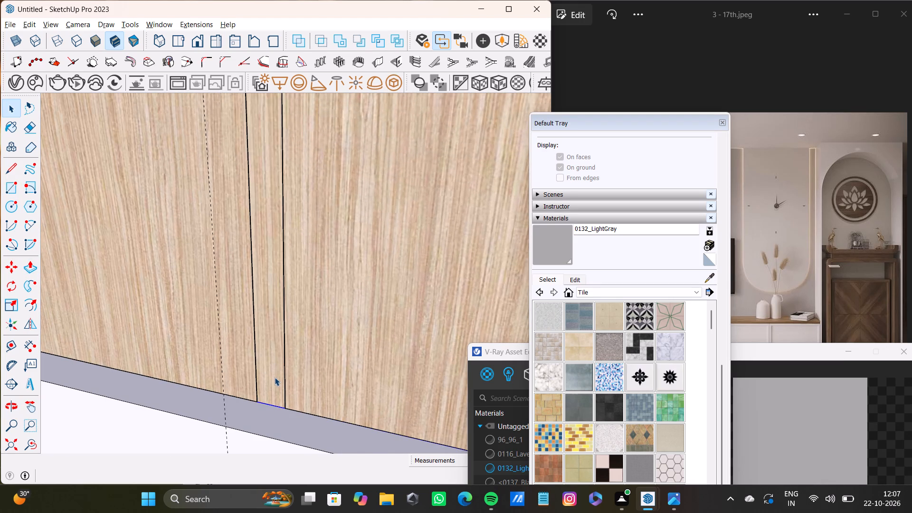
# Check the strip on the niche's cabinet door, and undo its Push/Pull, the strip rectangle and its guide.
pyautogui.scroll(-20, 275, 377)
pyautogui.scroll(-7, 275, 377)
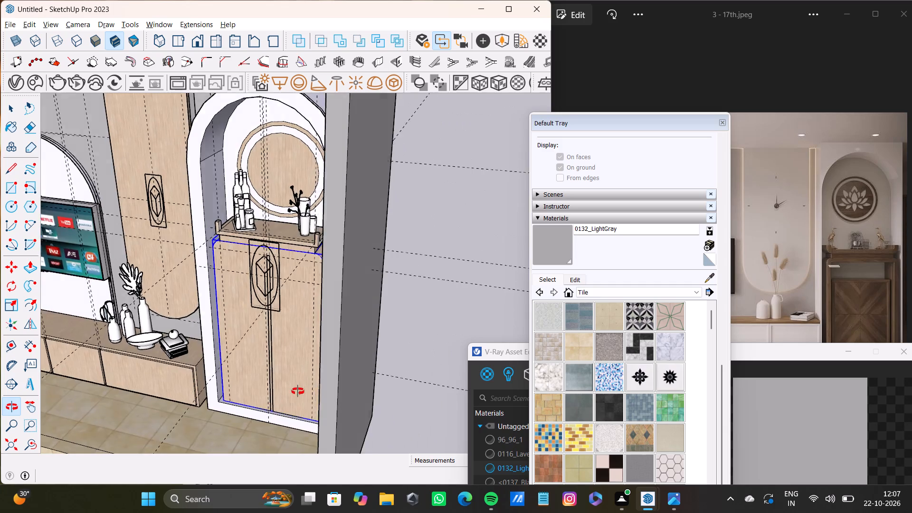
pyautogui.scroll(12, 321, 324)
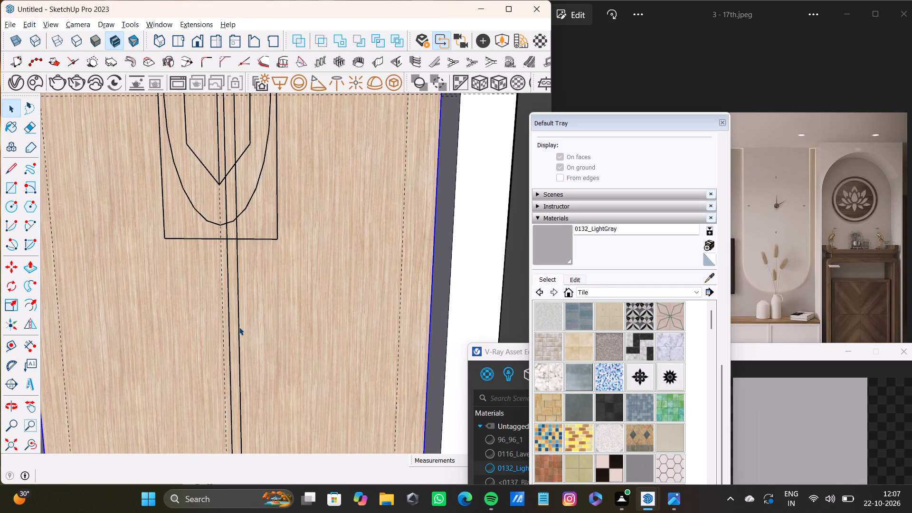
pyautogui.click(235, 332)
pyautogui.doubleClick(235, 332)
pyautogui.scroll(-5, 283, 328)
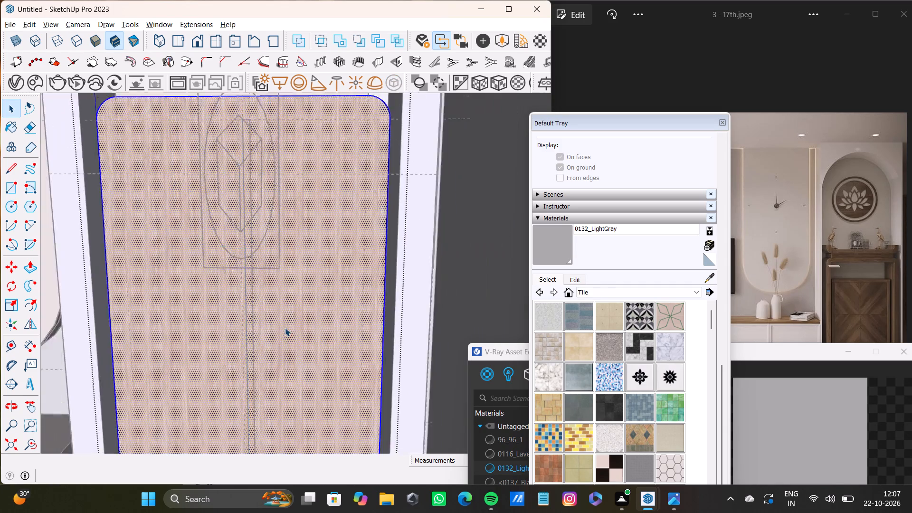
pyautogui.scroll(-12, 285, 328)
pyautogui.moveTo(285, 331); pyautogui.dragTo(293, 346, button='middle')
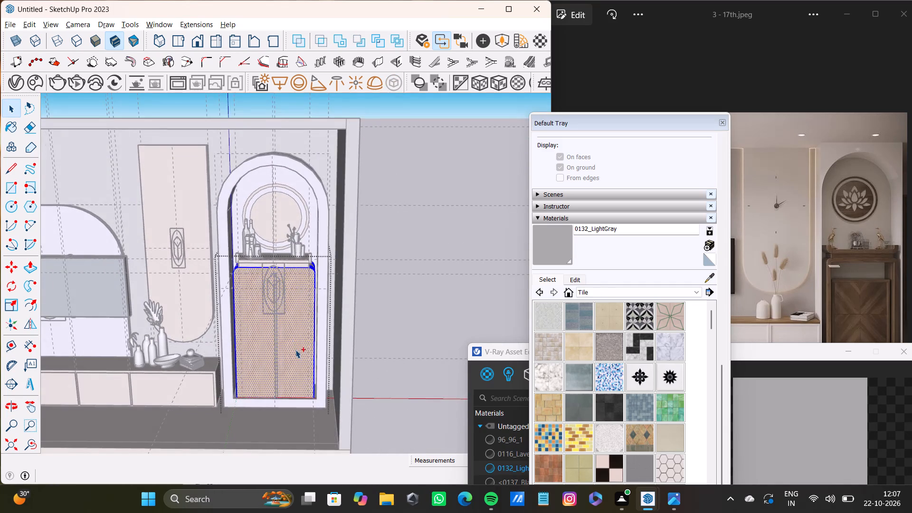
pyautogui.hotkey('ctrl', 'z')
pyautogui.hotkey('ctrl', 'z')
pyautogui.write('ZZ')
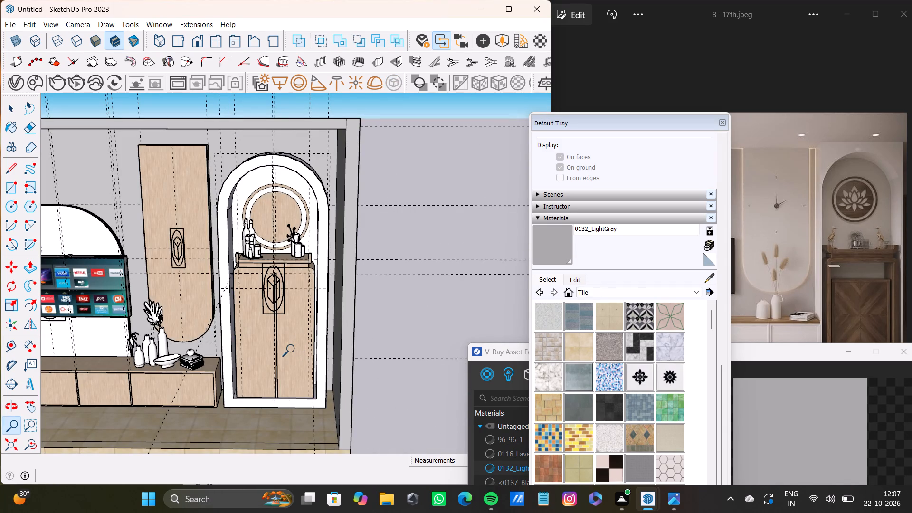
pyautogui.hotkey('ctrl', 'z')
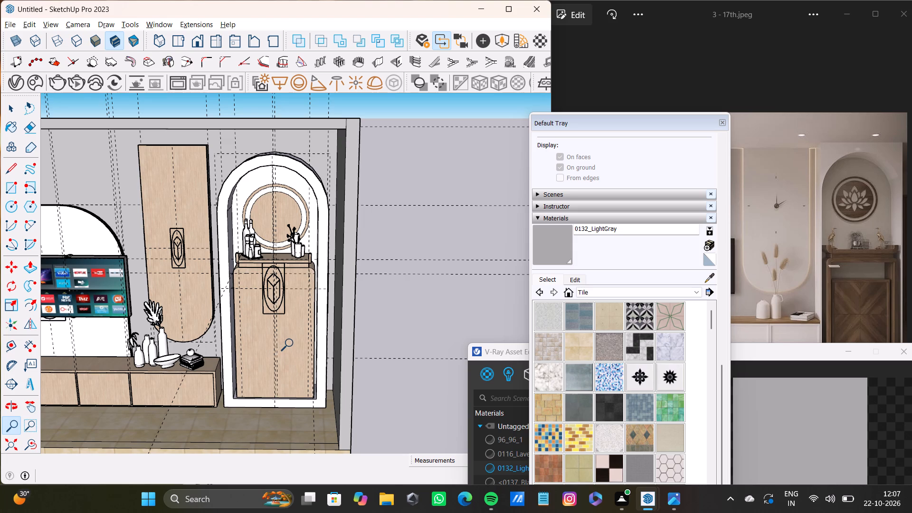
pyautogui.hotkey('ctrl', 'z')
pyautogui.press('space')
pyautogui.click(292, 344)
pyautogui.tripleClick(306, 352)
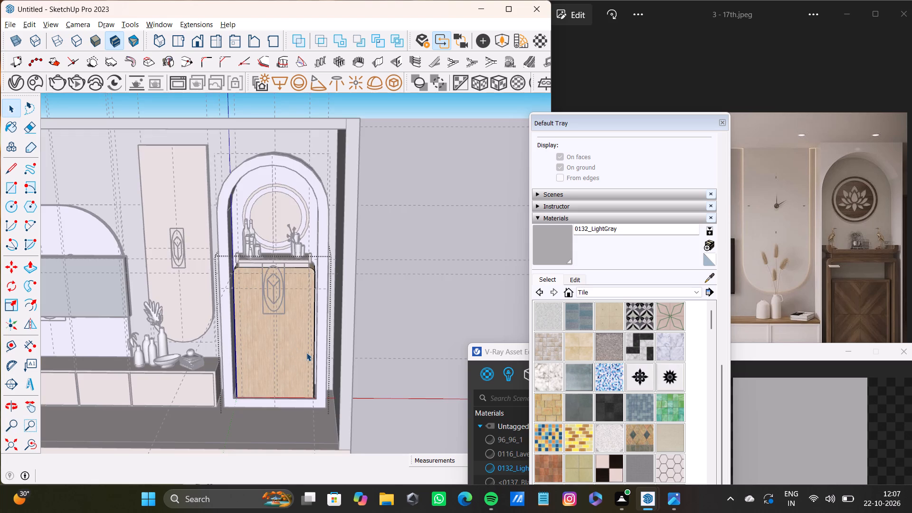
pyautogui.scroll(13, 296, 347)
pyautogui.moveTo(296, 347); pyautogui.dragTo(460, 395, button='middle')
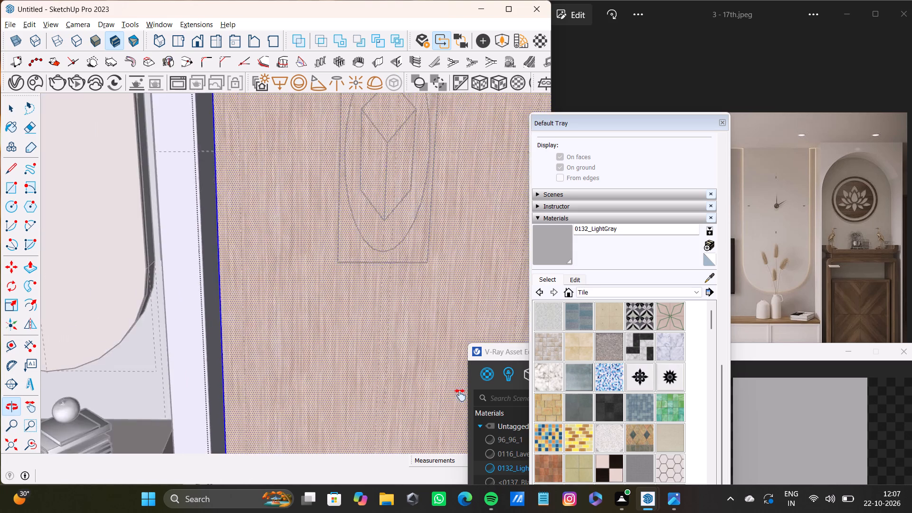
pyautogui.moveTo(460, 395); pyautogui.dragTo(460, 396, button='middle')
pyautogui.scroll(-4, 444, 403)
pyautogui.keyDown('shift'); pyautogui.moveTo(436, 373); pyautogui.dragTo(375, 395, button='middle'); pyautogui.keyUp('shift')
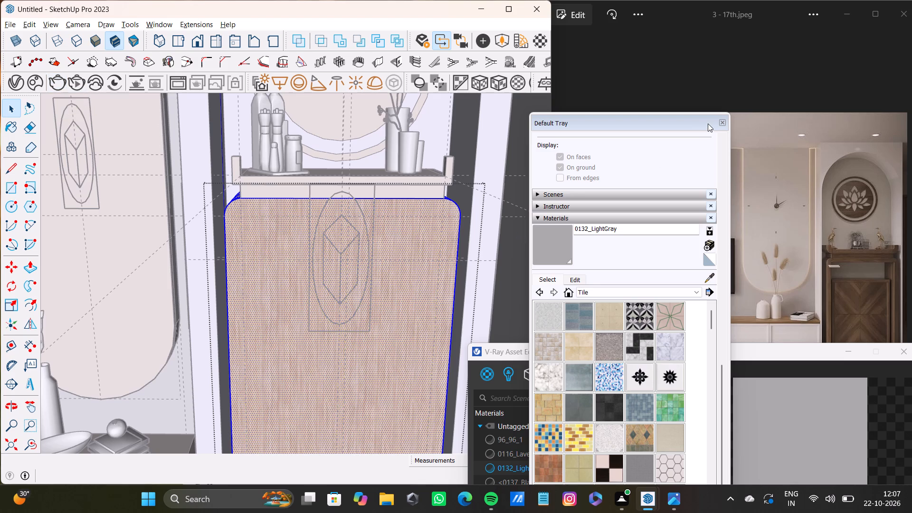
# Close the Default Tray covering the reference image and exit editing of the niche's cabinet door group.
pyautogui.click(722, 121)
pyautogui.scroll(-13, 380, 272)
pyautogui.moveTo(377, 291); pyautogui.dragTo(377, 284, button='middle')
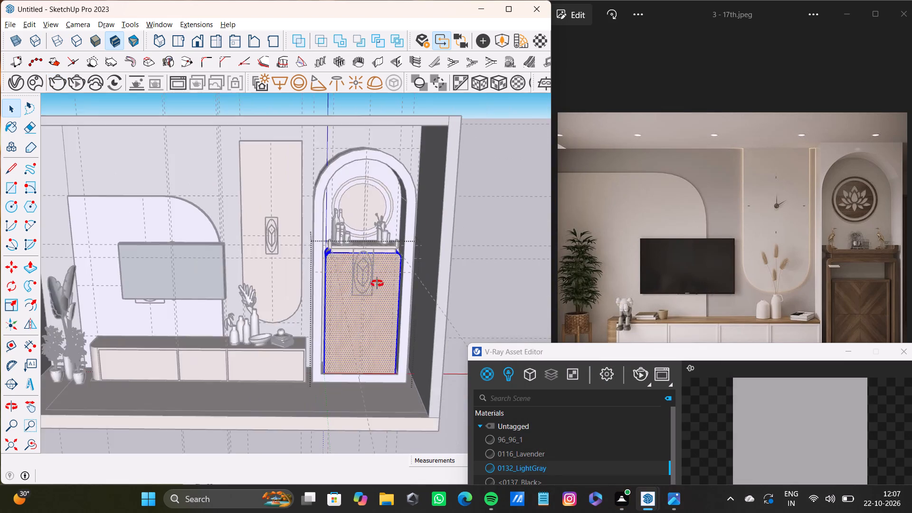
pyautogui.moveTo(377, 284); pyautogui.dragTo(359, 218, button='middle')
pyautogui.press('space')
pyautogui.scroll(-4, 316, 249)
pyautogui.moveTo(315, 250); pyautogui.dragTo(327, 275, button='middle')
pyautogui.scroll(2, 327, 275)
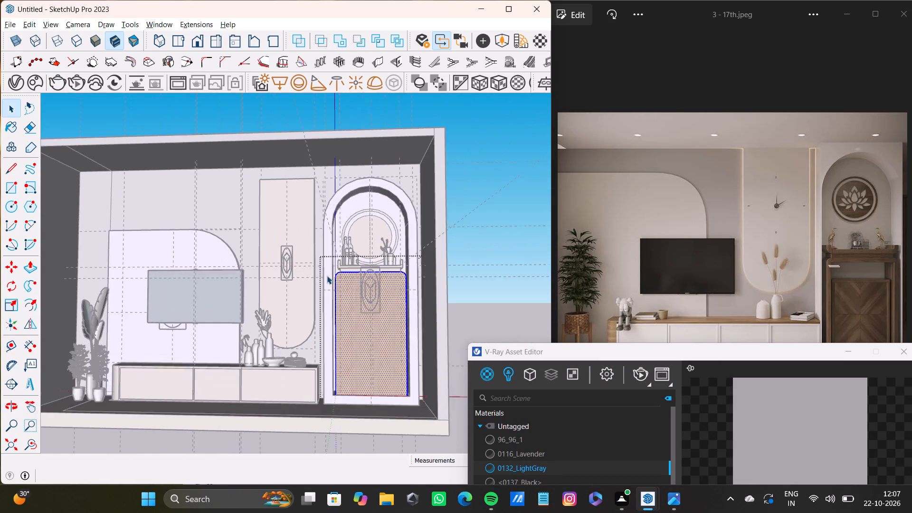
pyautogui.scroll(2, 327, 275)
pyautogui.keyDown('shift'); pyautogui.moveTo(327, 275); pyautogui.dragTo(395, 289, button='middle'); pyautogui.keyUp('shift')
pyautogui.click(227, 114)
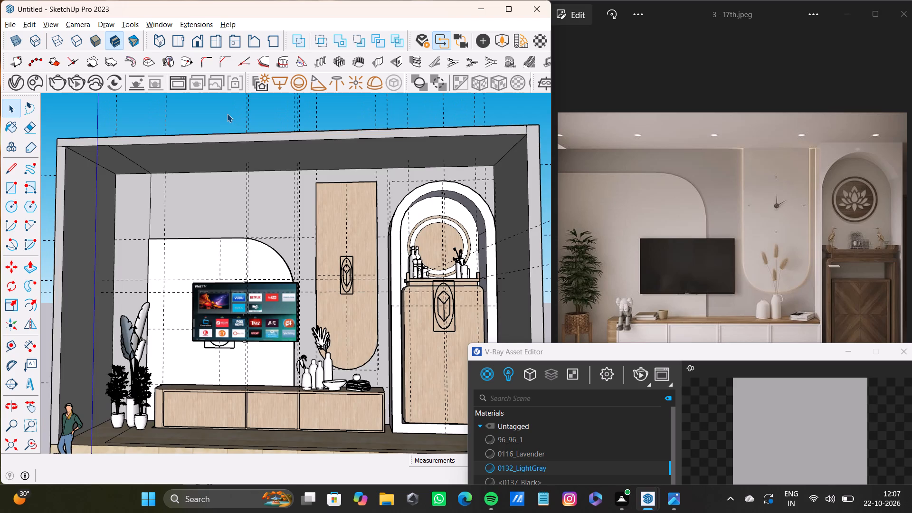
pyautogui.scroll(-2, 297, 144)
pyautogui.moveTo(310, 149); pyautogui.dragTo(270, 170, button='middle')
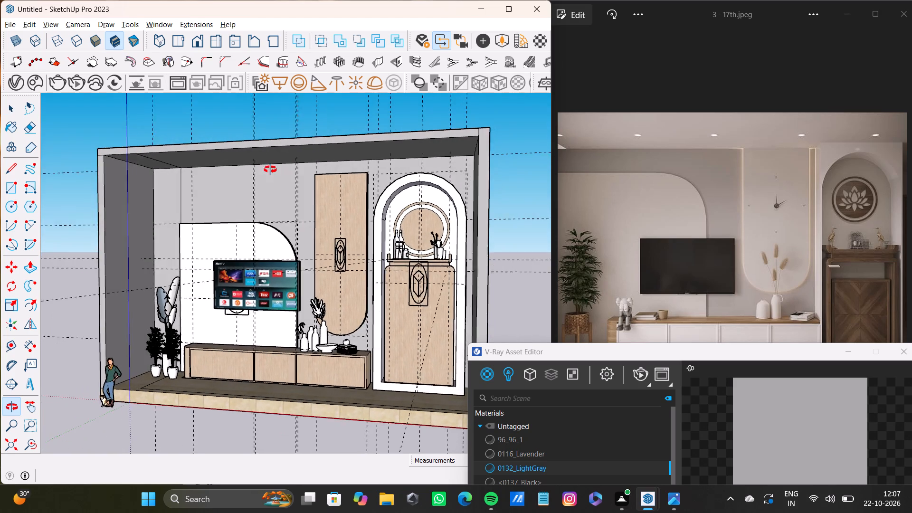
pyautogui.moveTo(270, 170); pyautogui.dragTo(262, 174, button='middle')
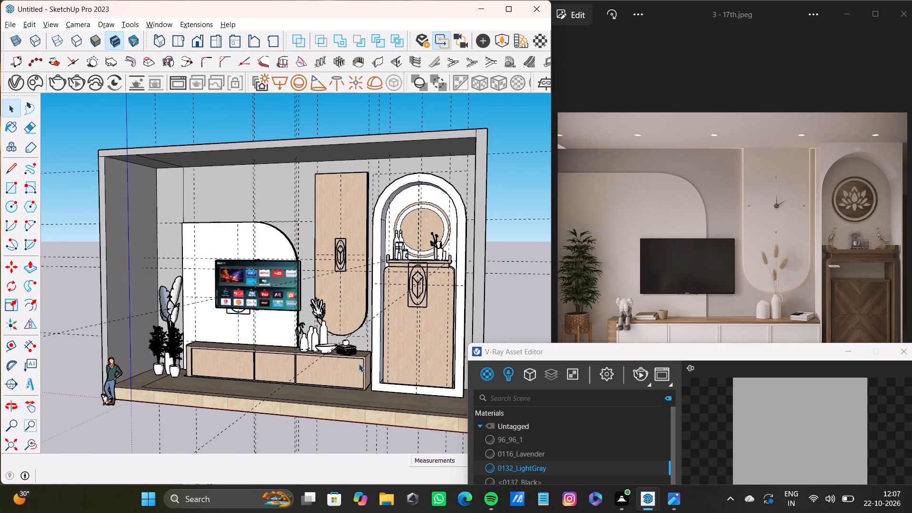
# Enlarge the wall-mounted TV uniformly with Scale from its upper corner on the plant side.
pyautogui.scroll(6, 241, 275)
pyautogui.click(240, 273)
pyautogui.moveTo(261, 318); pyautogui.dragTo(354, 355, button='middle')
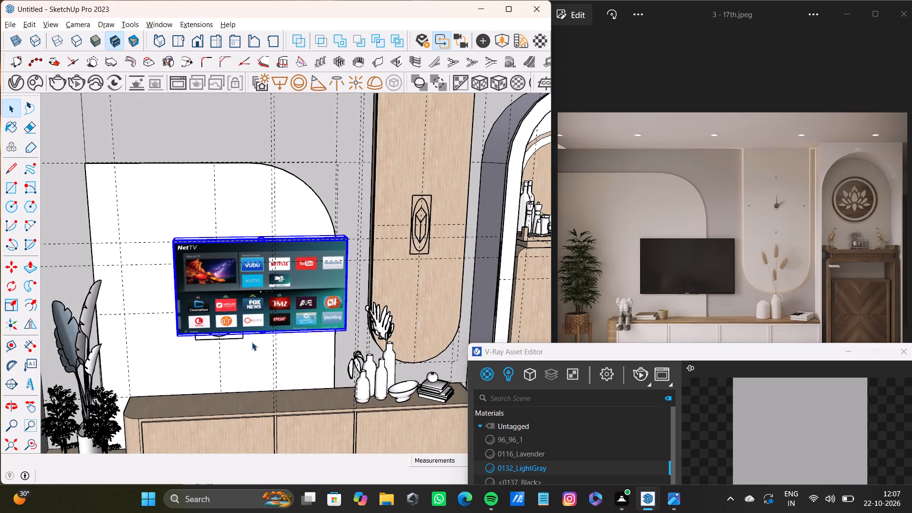
pyautogui.moveTo(254, 333); pyautogui.dragTo(274, 381, button='middle')
pyautogui.press('s')
pyautogui.moveTo(209, 289); pyautogui.dragTo(234, 292, button='middle')
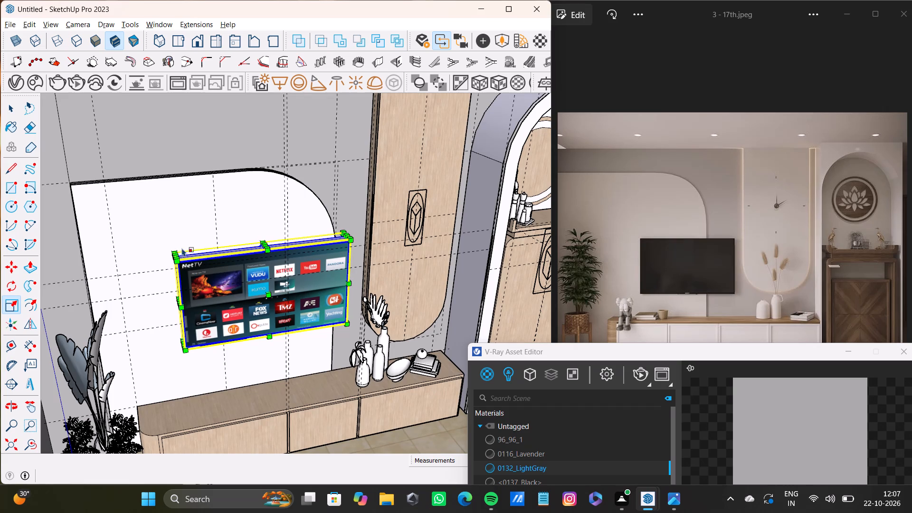
pyautogui.moveTo(176, 249); pyautogui.dragTo(130, 239)
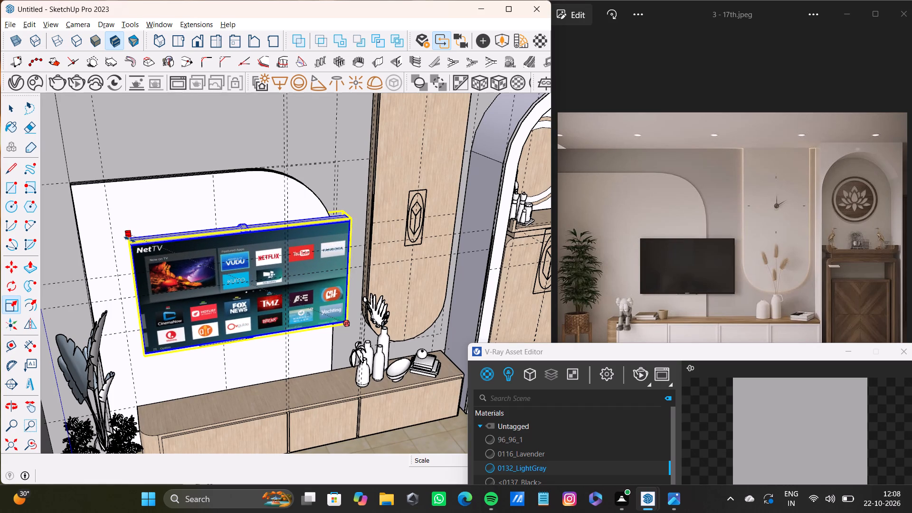
pyautogui.moveTo(130, 239); pyautogui.dragTo(126, 240)
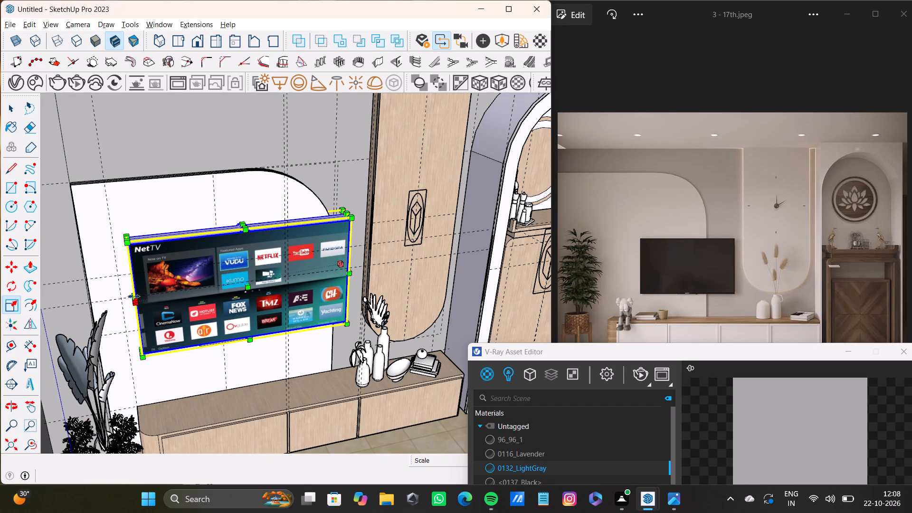
# Widen the wall-mounted TV slightly along the red axis with Scale from its plant-side edge, and deselect it.
pyautogui.scroll(5, 132, 295)
pyautogui.moveTo(137, 299); pyautogui.dragTo(130, 300)
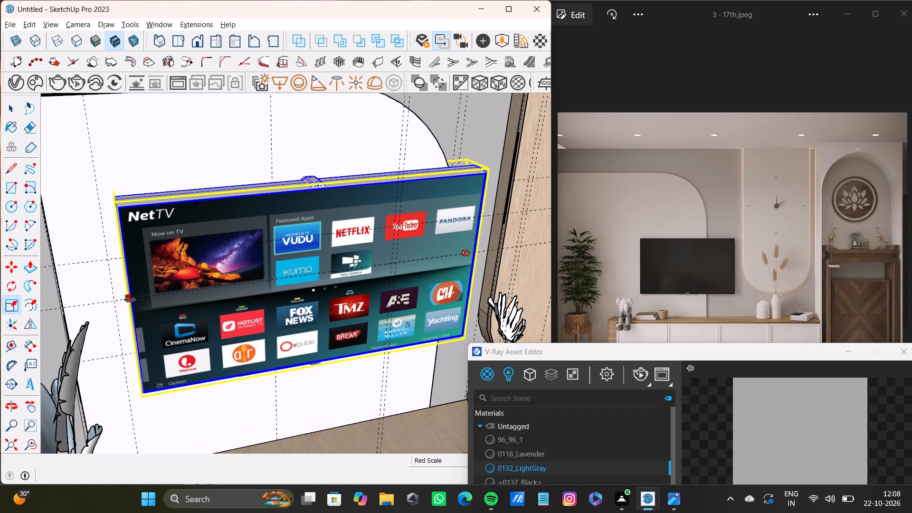
pyautogui.moveTo(130, 300); pyautogui.dragTo(130, 299)
pyautogui.scroll(-13, 130, 299)
pyautogui.click(193, 296)
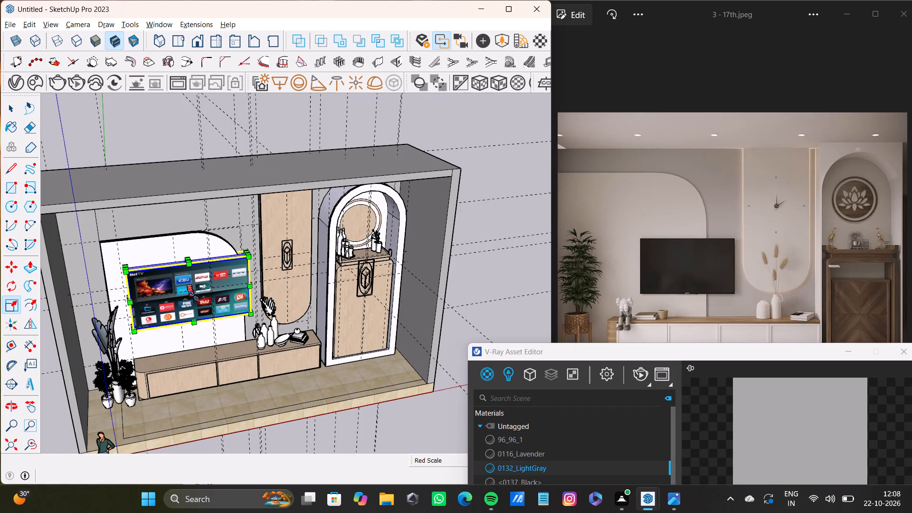
pyautogui.press('space')
pyautogui.scroll(-4, 214, 296)
pyautogui.moveTo(234, 310); pyautogui.dragTo(143, 291, button='middle')
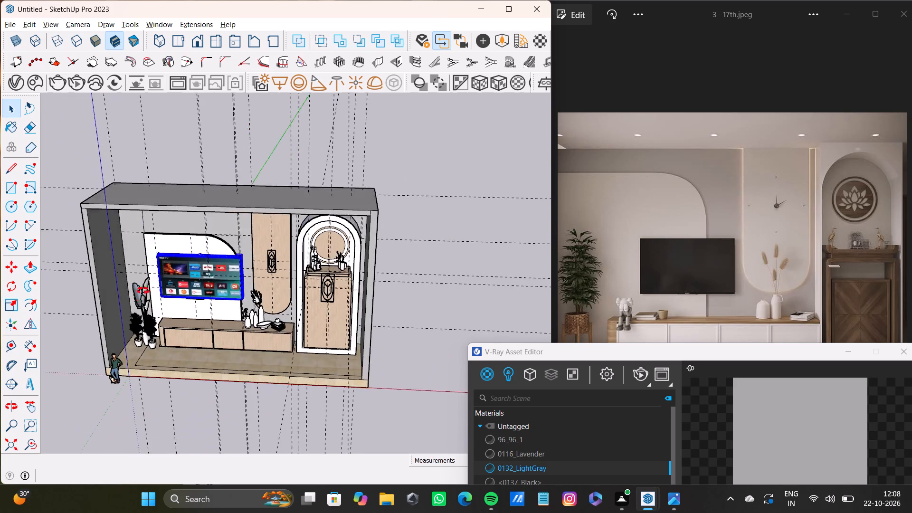
pyautogui.moveTo(143, 291); pyautogui.dragTo(150, 228, button='middle')
pyautogui.press('space')
pyautogui.click(173, 139)
# Examine the resized TV's proportions against the curved wall panel, the wooden panel and the niche.
pyautogui.scroll(7, 234, 256)
pyautogui.moveTo(214, 263); pyautogui.dragTo(253, 270, button='middle')
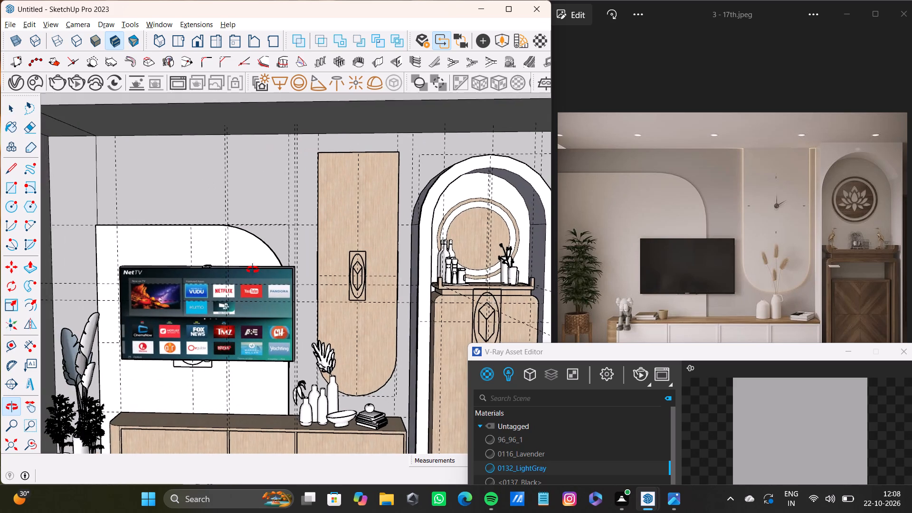
pyautogui.moveTo(253, 270); pyautogui.dragTo(248, 254, button='middle')
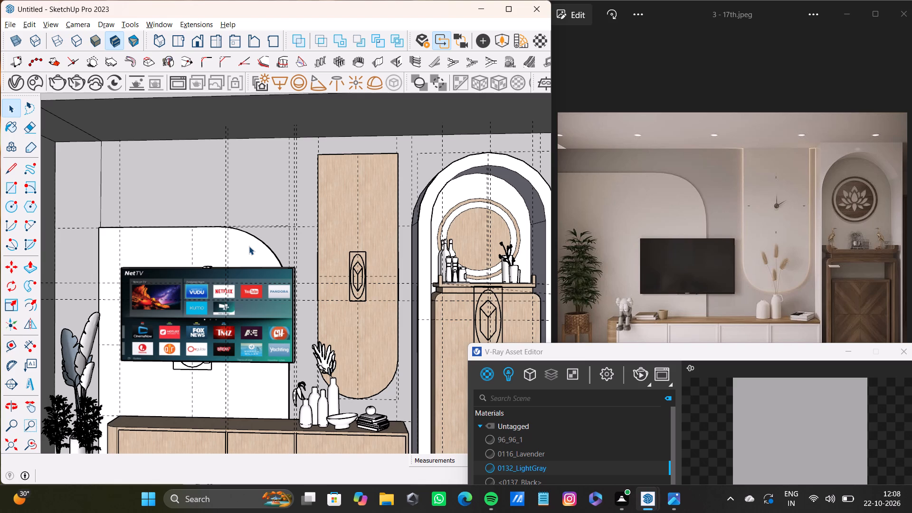
pyautogui.scroll(-3, 241, 312)
pyautogui.keyDown('shift'); pyautogui.moveTo(243, 302); pyautogui.dragTo(263, 293, button='middle'); pyautogui.keyUp('shift')
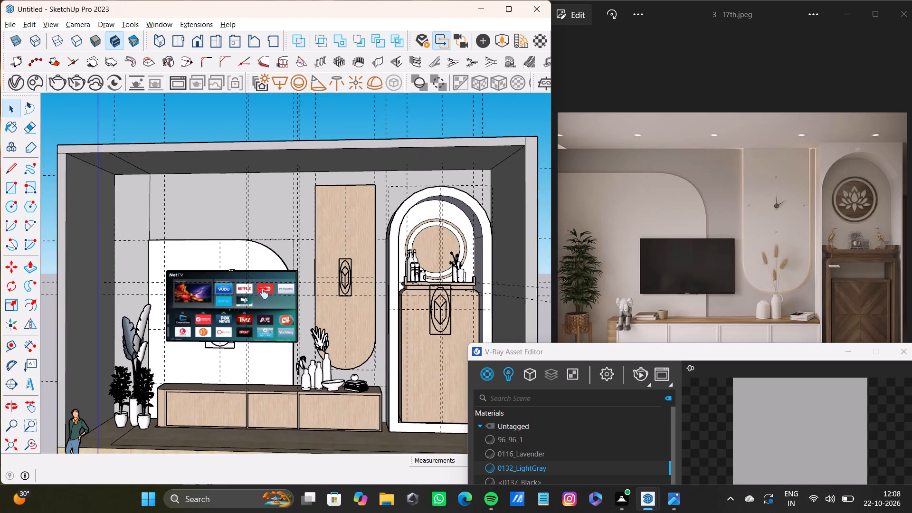
pyautogui.keyDown('shift'); pyautogui.moveTo(263, 293); pyautogui.dragTo(268, 257, button='middle'); pyautogui.keyUp('shift')
pyautogui.scroll(-3, 256, 257)
pyautogui.moveTo(271, 257); pyautogui.dragTo(221, 265, button='middle')
# Widen the bottle set on the niche cabinet slightly along the red axis with Scale, extending it toward the TV side.
pyautogui.scroll(9, 293, 261)
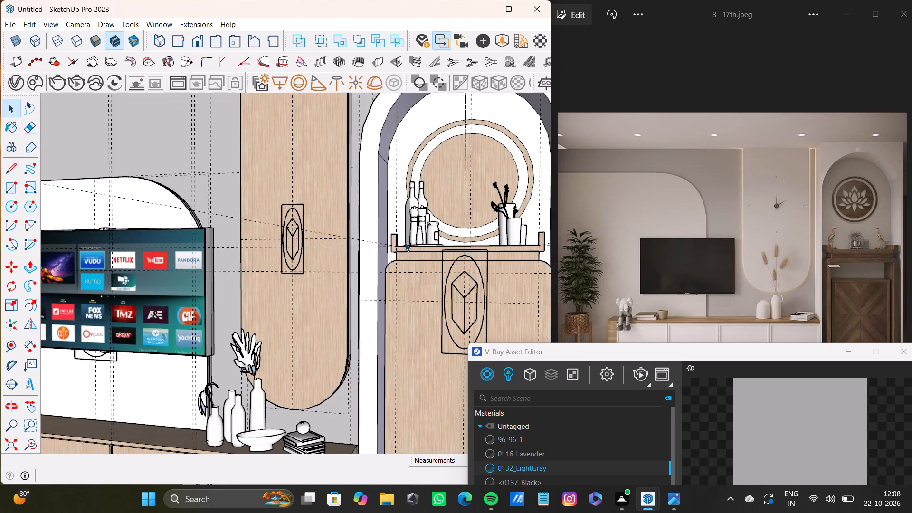
pyautogui.moveTo(405, 243); pyautogui.dragTo(362, 292, button='middle')
pyautogui.scroll(3, 381, 264)
pyautogui.click(379, 247)
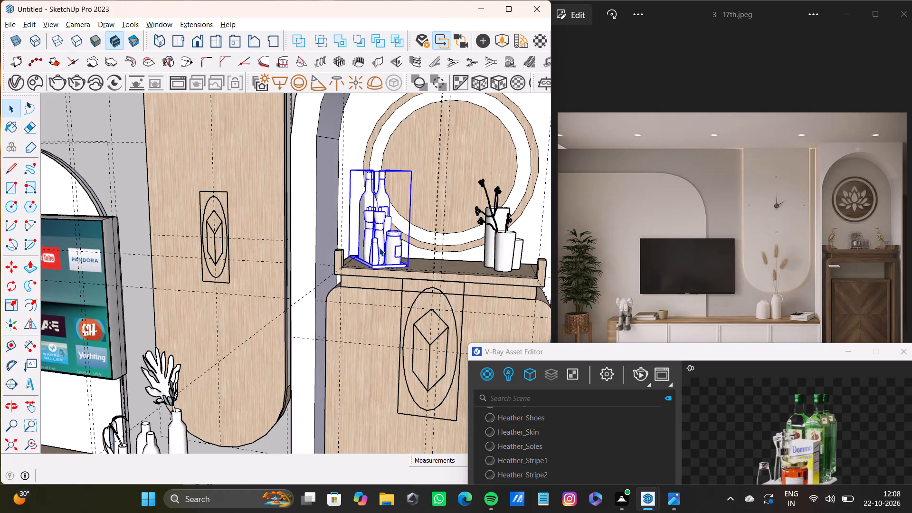
pyautogui.press('s')
pyautogui.moveTo(359, 219); pyautogui.dragTo(348, 220)
pyautogui.press('space')
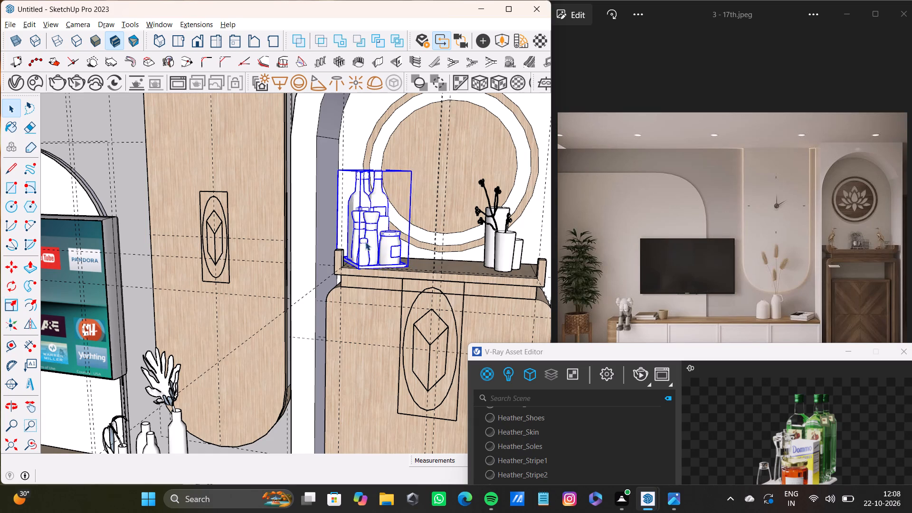
# Widen the twig-filled glass vase set on the niche cabinet along the red axis toward the bottles with Scale, and deselect it.
pyautogui.scroll(-11, 359, 258)
pyautogui.moveTo(348, 283); pyautogui.dragTo(399, 283, button='middle')
pyautogui.scroll(5, 403, 260)
pyautogui.click(408, 254)
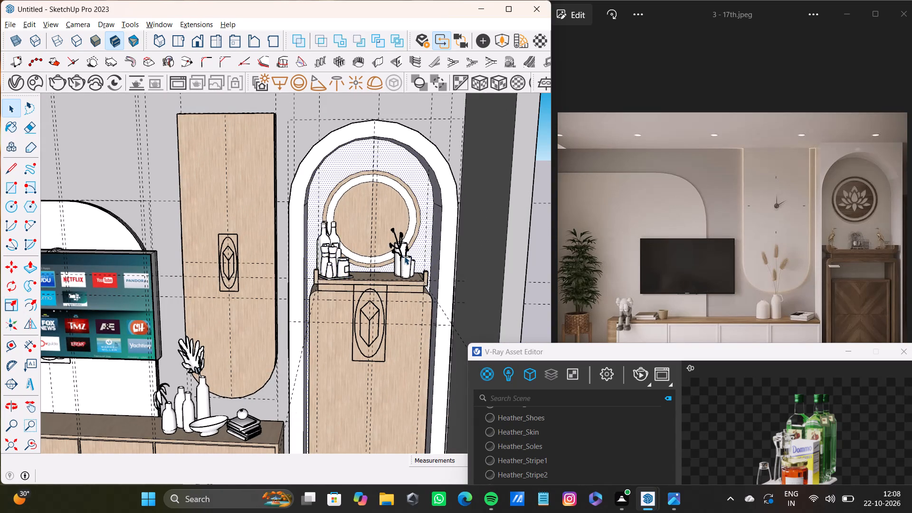
pyautogui.click(404, 256)
pyautogui.press('s')
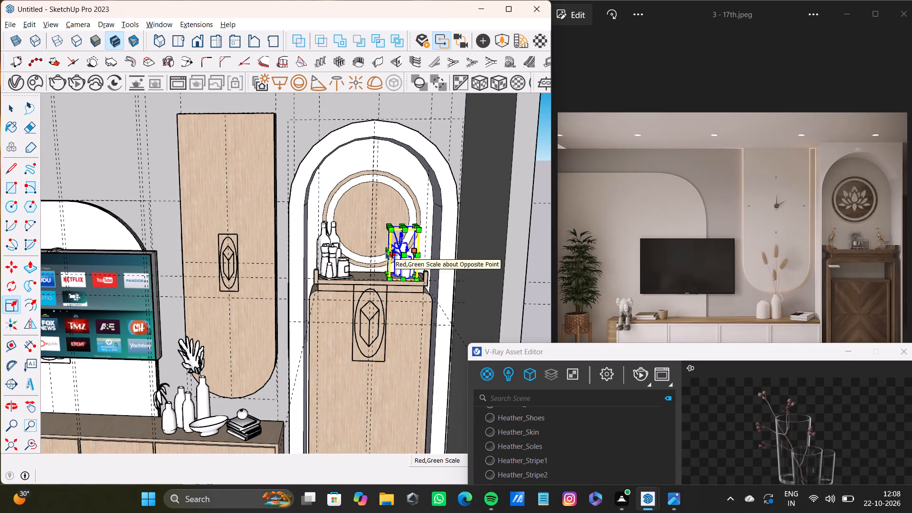
pyautogui.scroll(7, 388, 252)
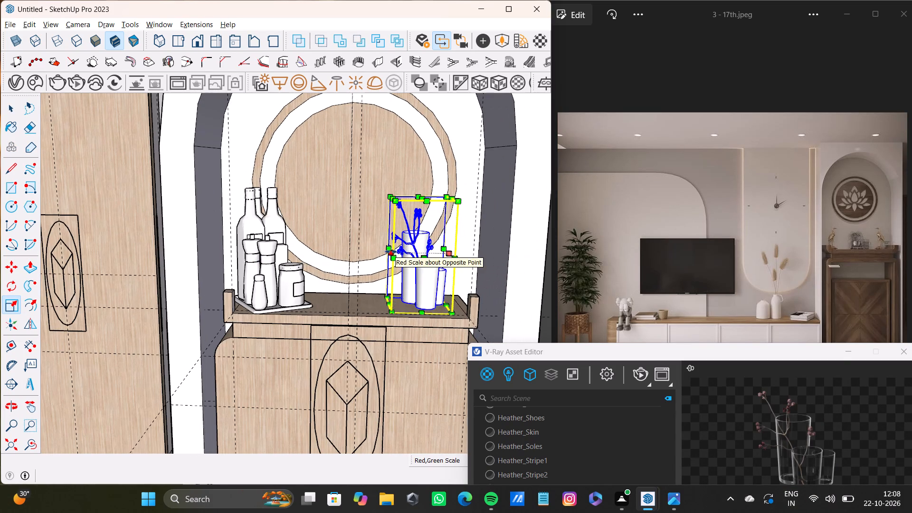
pyautogui.moveTo(391, 252); pyautogui.dragTo(372, 254)
pyautogui.press('space')
pyautogui.scroll(-18, 370, 254)
pyautogui.moveTo(367, 263); pyautogui.dragTo(379, 227, button='middle')
pyautogui.press('space')
pyautogui.click(308, 143)
# Inspect the whole TV wall, including the TV, console and niche decor, from several angles and distances.
pyautogui.scroll(4, 312, 236)
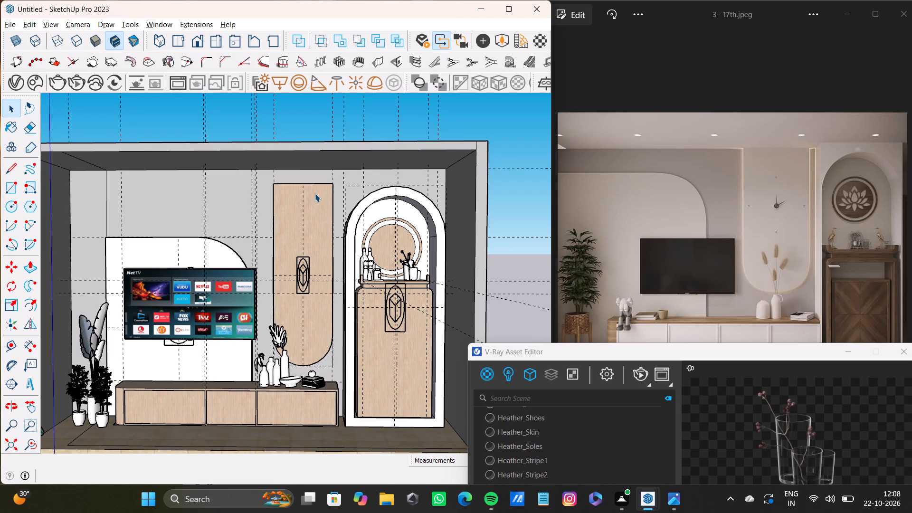
pyautogui.scroll(3, 294, 285)
pyautogui.moveTo(308, 289); pyautogui.dragTo(314, 164, button='middle')
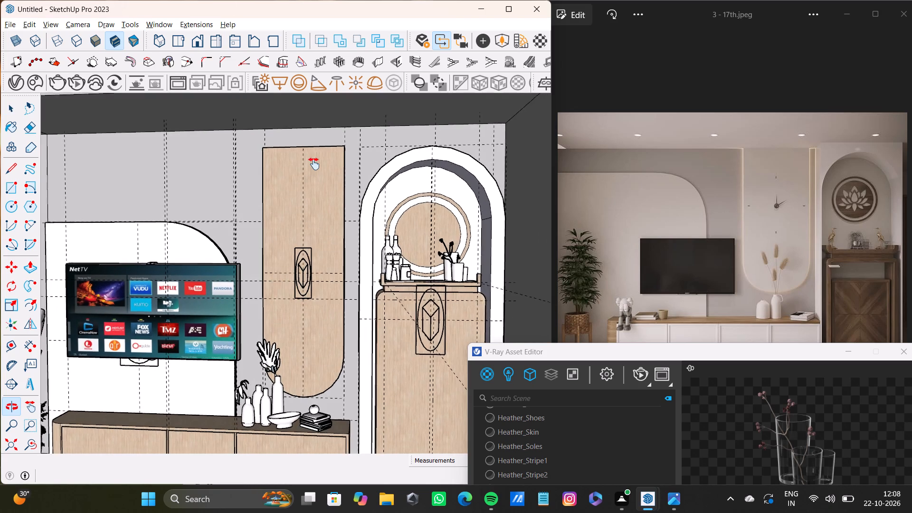
pyautogui.moveTo(314, 164); pyautogui.dragTo(315, 161, button='middle')
pyautogui.scroll(-6, 285, 219)
pyautogui.keyDown('shift'); pyautogui.moveTo(282, 252); pyautogui.dragTo(315, 246, button='middle'); pyautogui.keyUp('shift')
pyautogui.scroll(-5, 295, 252)
pyautogui.keyDown('shift'); pyautogui.moveTo(293, 253); pyautogui.dragTo(251, 304, button='middle'); pyautogui.keyUp('shift')
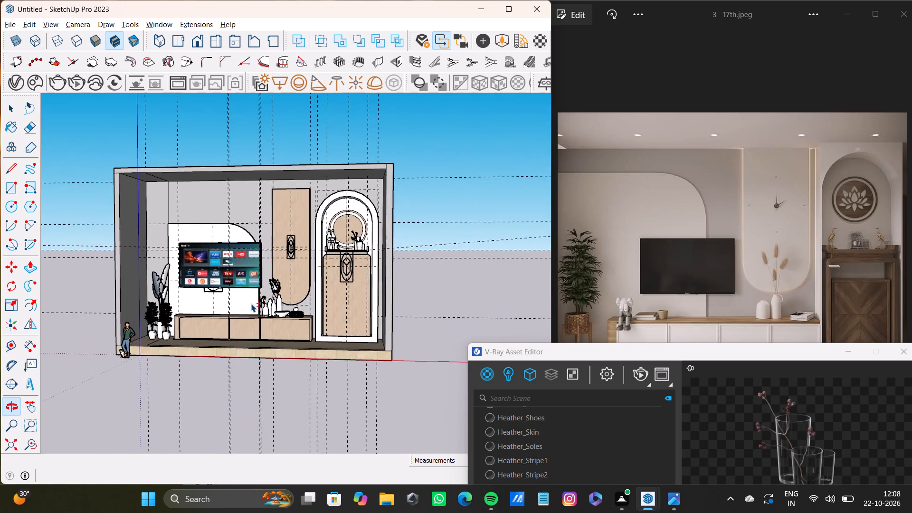
pyautogui.keyDown('shift'); pyautogui.moveTo(251, 304); pyautogui.dragTo(252, 304, button='middle'); pyautogui.keyUp('shift')
pyautogui.scroll(6, 249, 298)
pyautogui.keyDown('shift'); pyautogui.moveTo(252, 292); pyautogui.dragTo(249, 318, button='middle'); pyautogui.keyUp('shift')
pyautogui.scroll(-2, 248, 316)
pyautogui.moveTo(248, 314); pyautogui.dragTo(309, 320, button='middle')
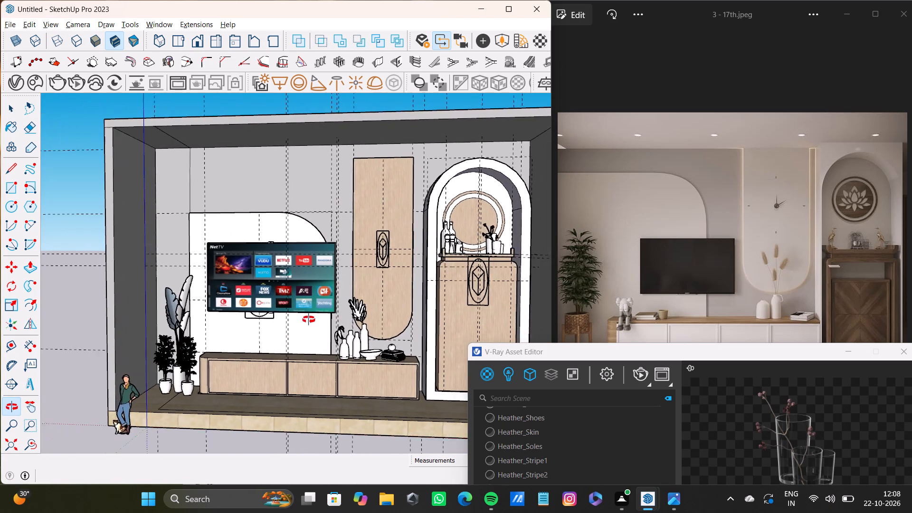
pyautogui.moveTo(309, 320); pyautogui.dragTo(250, 297, button='middle')
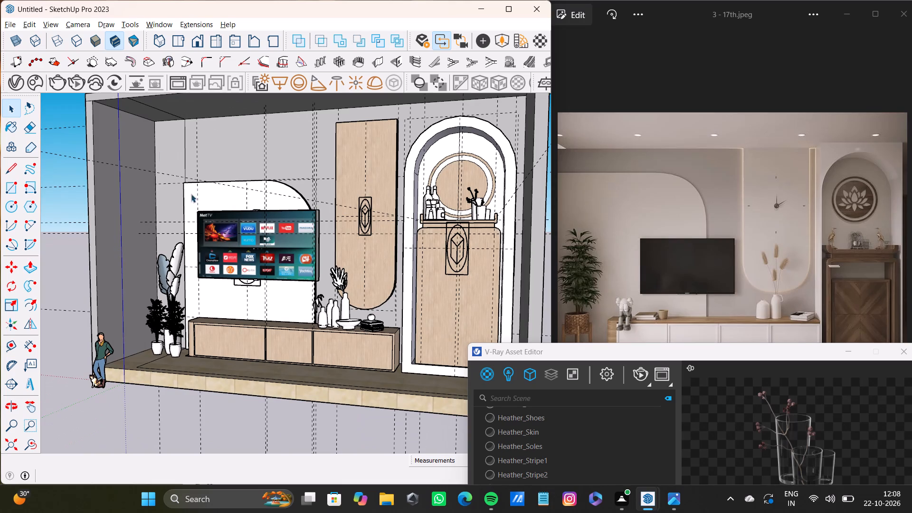
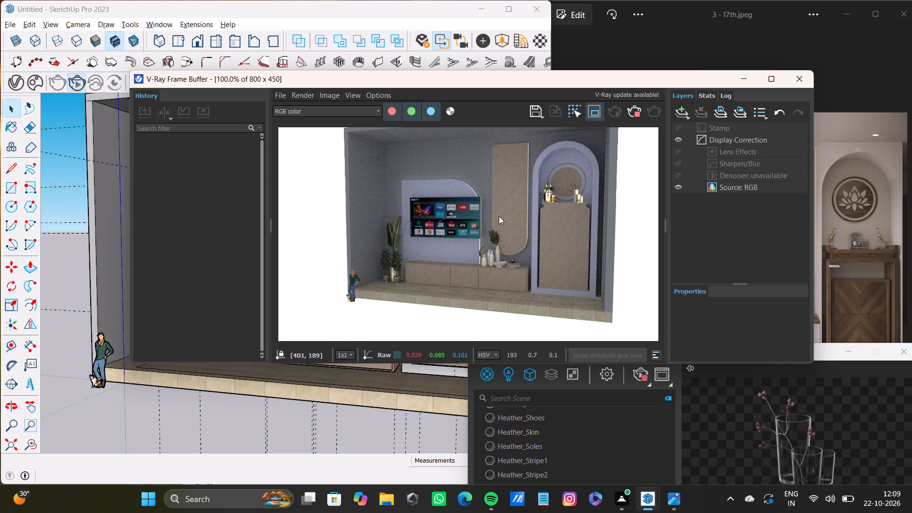
# Examine the interactive V-Ray render of the whole TV wall at different magnifications and from a more frontal angle.
pyautogui.scroll(-2, 499, 216)
pyautogui.scroll(1, 489, 224)
pyautogui.scroll(-1, 344, 396)
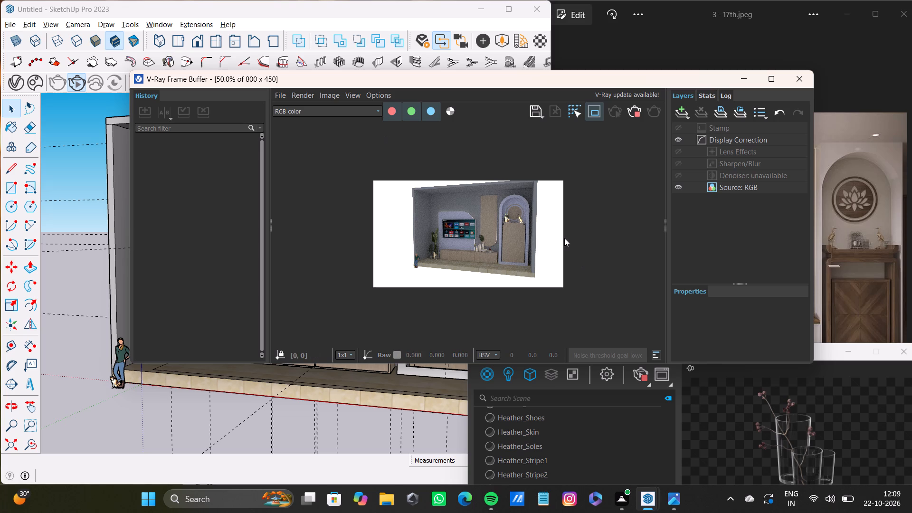
pyautogui.scroll(1, 493, 214)
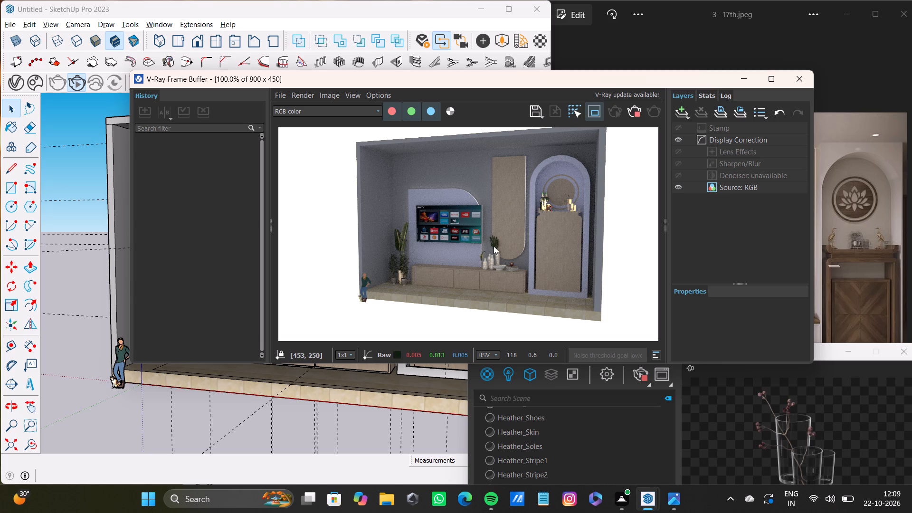
pyautogui.moveTo(288, 422); pyautogui.dragTo(287, 422, button='middle')
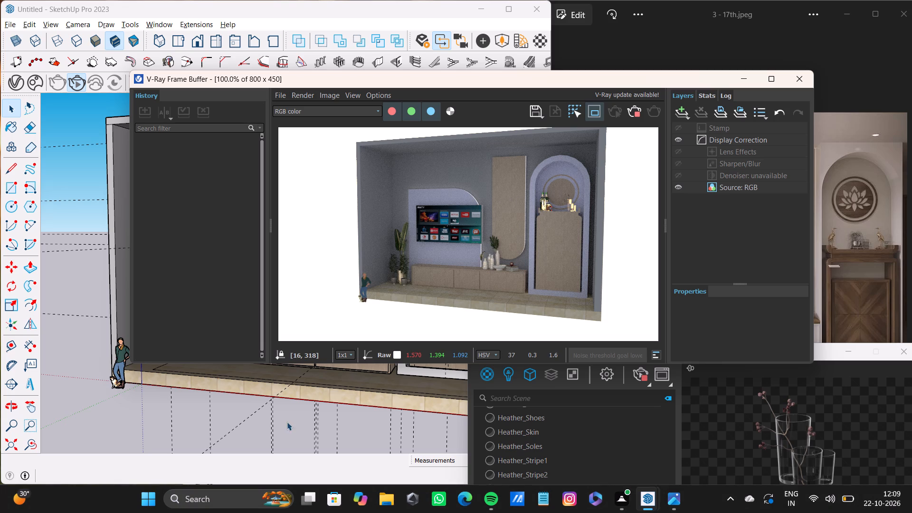
pyautogui.moveTo(287, 422); pyautogui.dragTo(370, 419, button='middle')
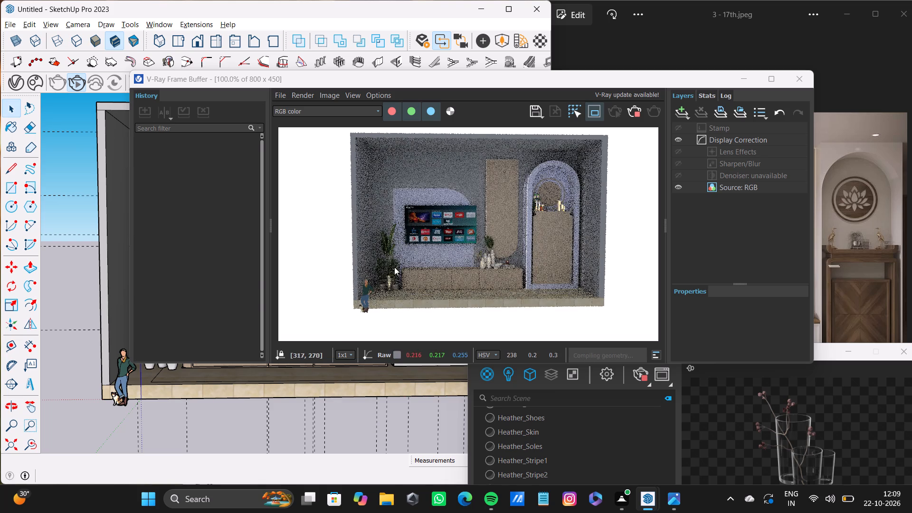
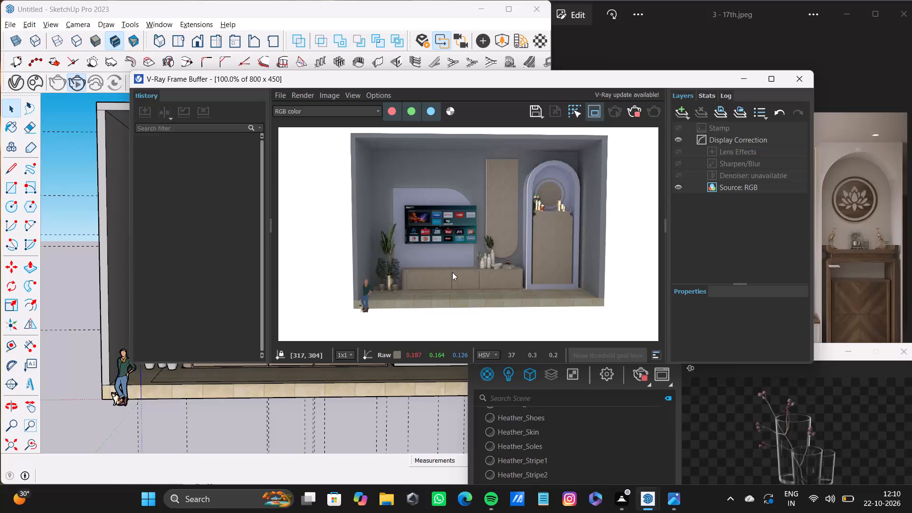
# Examine the TV wall in the interactive V-Ray render up close and as a whole, then close the render window.
pyautogui.scroll(1, 514, 260)
pyautogui.keyDown('shift'); pyautogui.moveTo(530, 256); pyautogui.dragTo(534, 286, button='middle'); pyautogui.keyUp('shift')
pyautogui.scroll(-1, 534, 285)
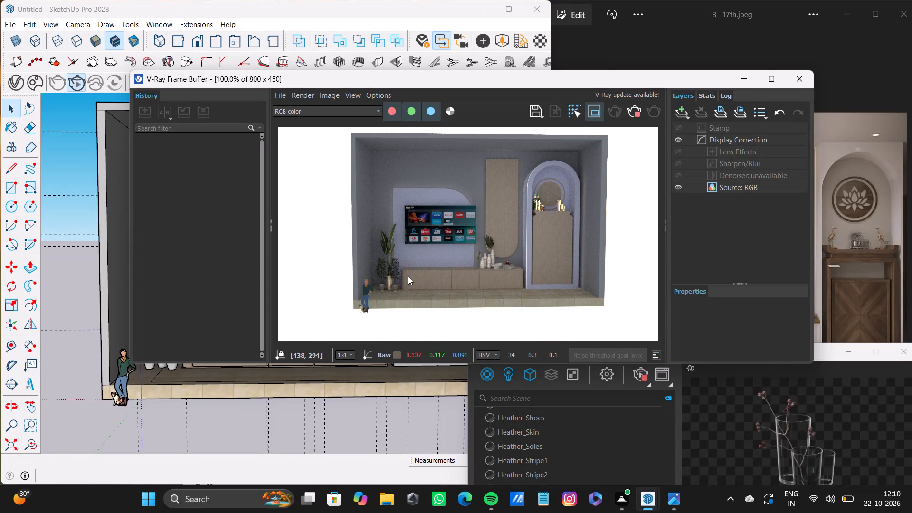
pyautogui.scroll(1, 383, 270)
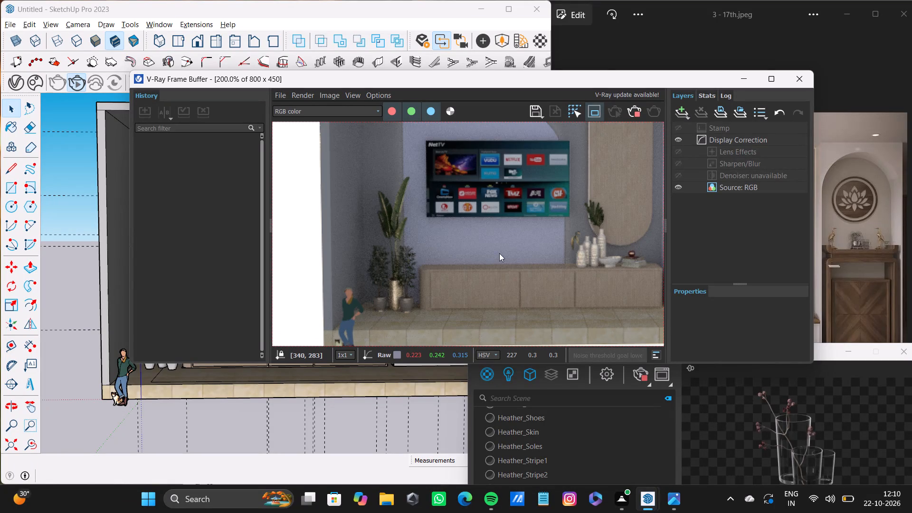
pyautogui.keyDown('shift'); pyautogui.moveTo(500, 252); pyautogui.dragTo(395, 277, button='middle'); pyautogui.keyUp('shift')
pyautogui.scroll(-1, 395, 276)
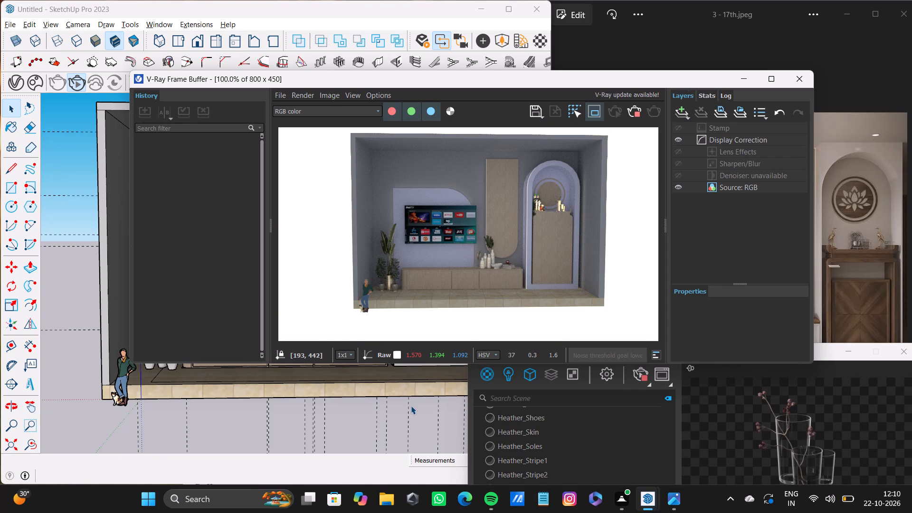
pyautogui.moveTo(411, 406); pyautogui.dragTo(387, 399, button='middle')
pyautogui.click(798, 85)
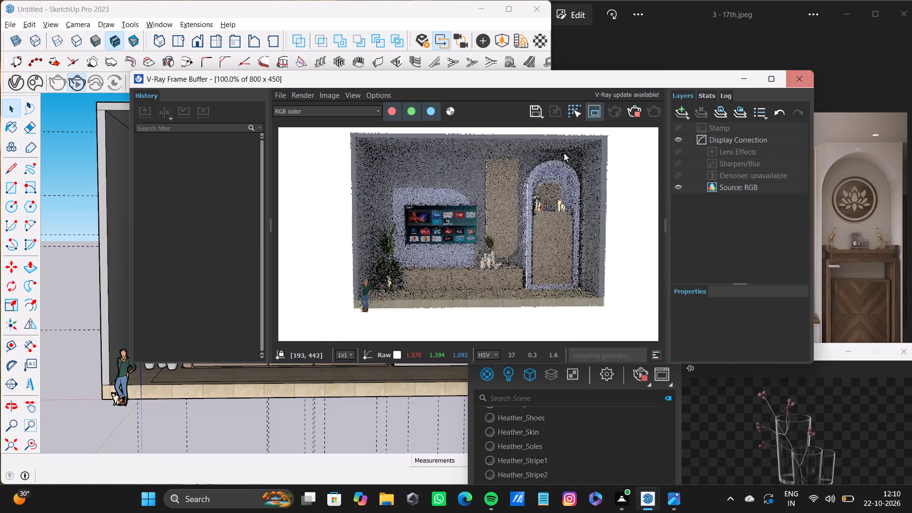
# Scale up the small bushy potted plant nearest the TV console so it stands taller.
pyautogui.scroll(-3, 380, 213)
pyautogui.moveTo(387, 216); pyautogui.dragTo(373, 229, button='middle')
pyautogui.scroll(3, 373, 231)
pyautogui.moveTo(378, 230); pyautogui.dragTo(386, 214, button='middle')
pyautogui.scroll(1, 386, 214)
pyautogui.moveTo(389, 214); pyautogui.dragTo(399, 211, button='middle')
pyautogui.moveTo(427, 180); pyautogui.dragTo(420, 180, button='middle')
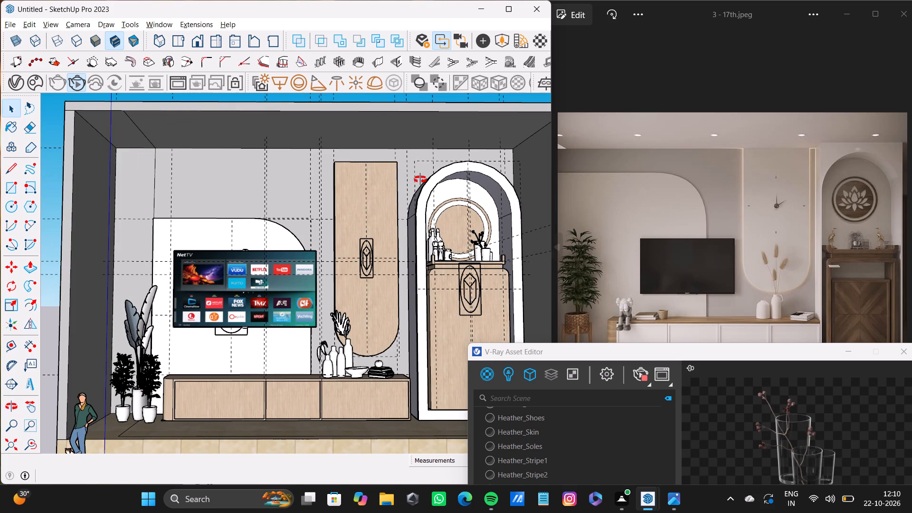
pyautogui.moveTo(420, 180); pyautogui.dragTo(414, 178, button='middle')
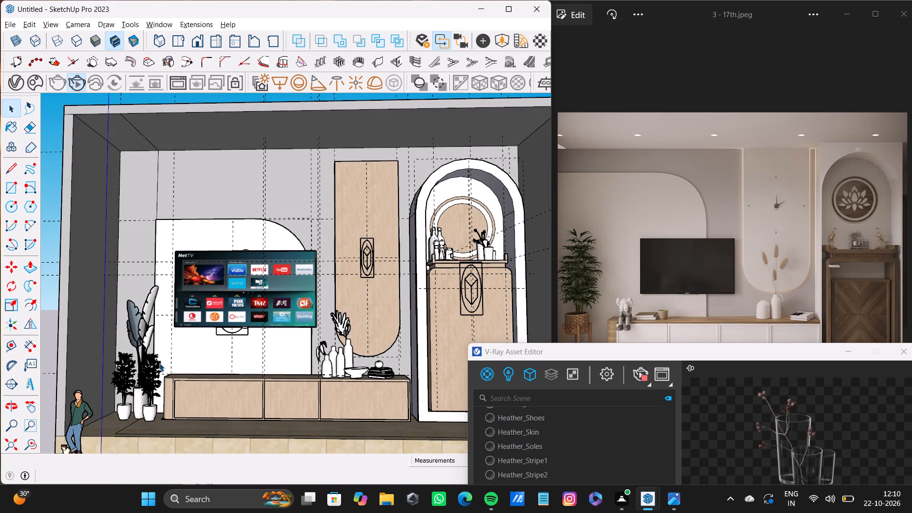
pyautogui.click(149, 368)
pyautogui.press('s')
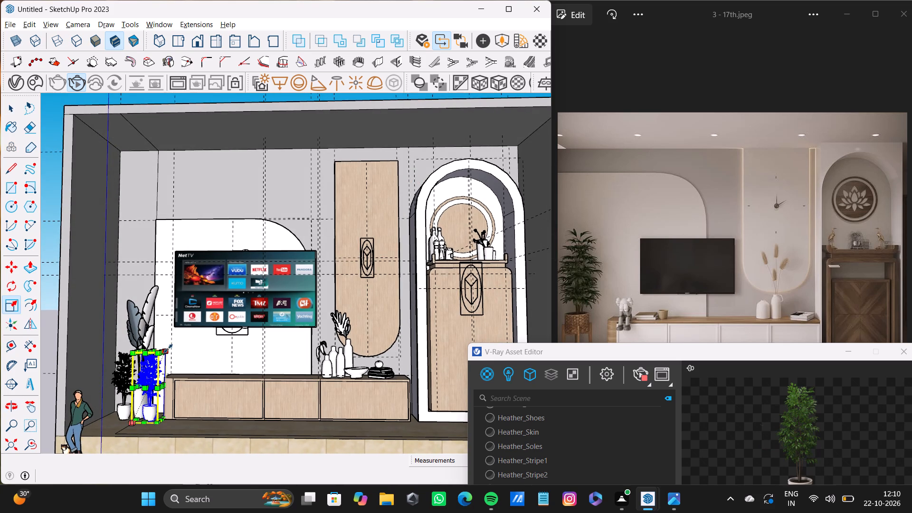
pyautogui.moveTo(171, 349); pyautogui.dragTo(180, 330)
pyautogui.moveTo(167, 349); pyautogui.dragTo(170, 344)
pyautogui.moveTo(170, 344); pyautogui.dragTo(171, 328)
pyautogui.press('space')
# Scale up the other small bushy potted plant, beside the side wall, to roughly match its enlarged twin.
pyautogui.click(125, 370)
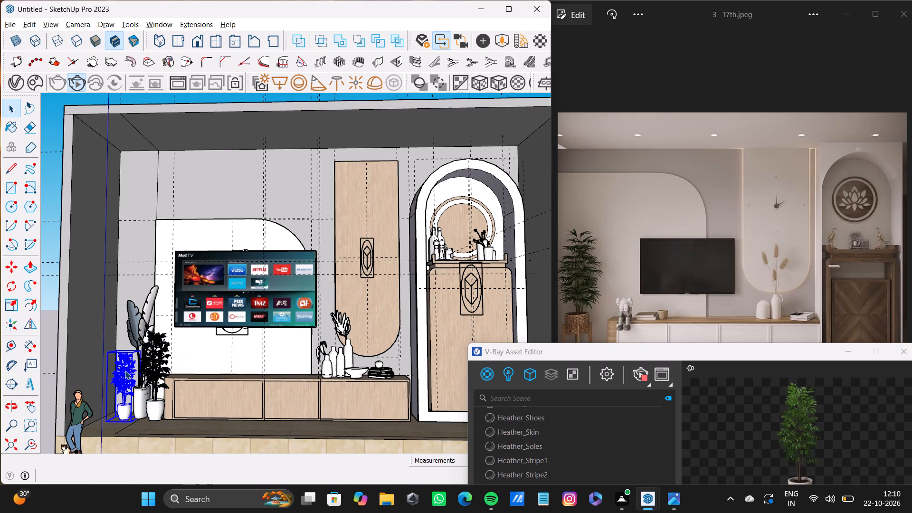
pyautogui.press('s')
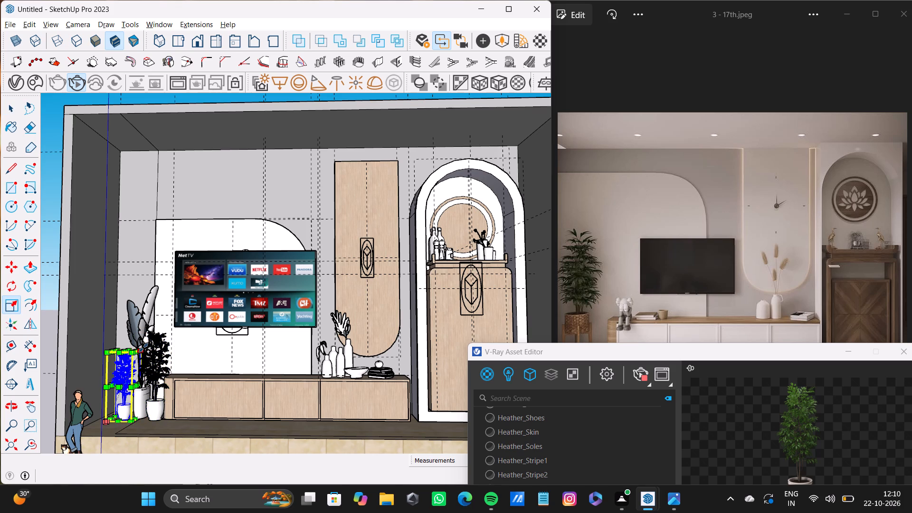
pyautogui.moveTo(143, 348); pyautogui.dragTo(130, 323)
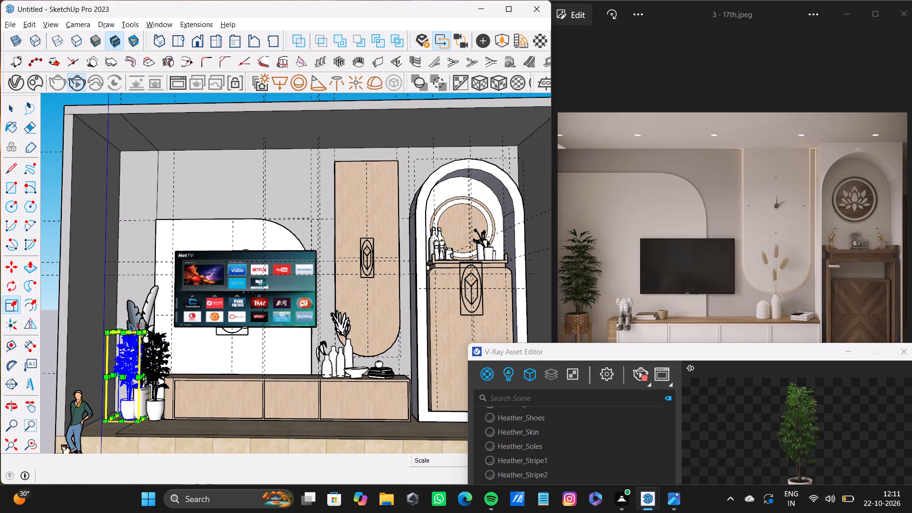
pyautogui.press('space')
# Stop the running V-Ray interactive render and restart it with the whole TV wall framed in view.
pyautogui.scroll(-4, 154, 326)
pyautogui.scroll(3, 203, 343)
pyautogui.keyDown('shift'); pyautogui.moveTo(209, 340); pyautogui.dragTo(219, 345, button='middle'); pyautogui.keyUp('shift')
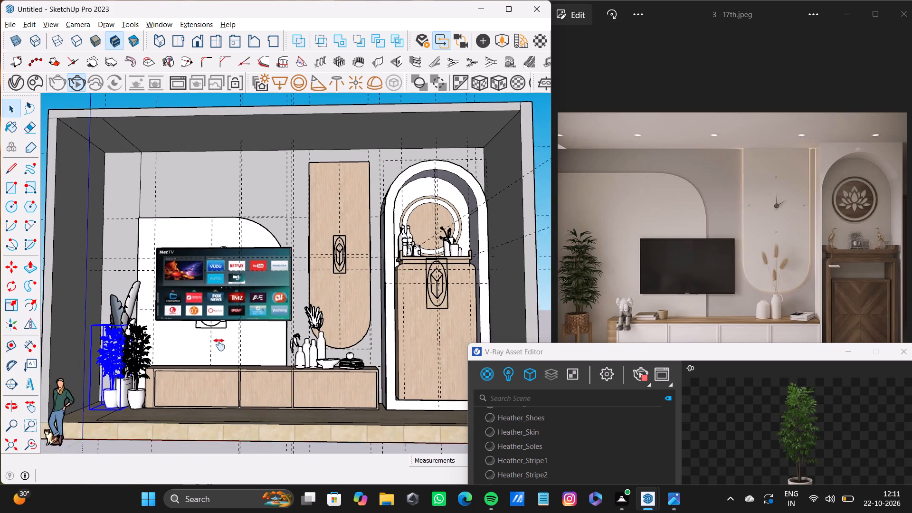
pyautogui.keyDown('shift'); pyautogui.moveTo(219, 345); pyautogui.dragTo(229, 345, button='middle'); pyautogui.keyUp('shift')
pyautogui.scroll(1, 229, 343)
pyautogui.keyDown('shift'); pyautogui.moveTo(230, 342); pyautogui.dragTo(215, 346, button='middle'); pyautogui.keyUp('shift')
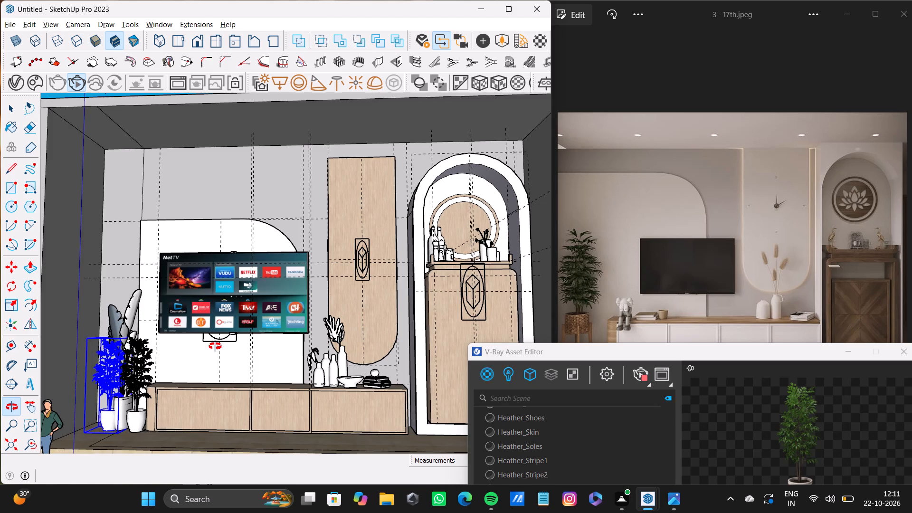
pyautogui.keyDown('shift'); pyautogui.moveTo(215, 346); pyautogui.dragTo(219, 347, button='middle'); pyautogui.keyUp('shift')
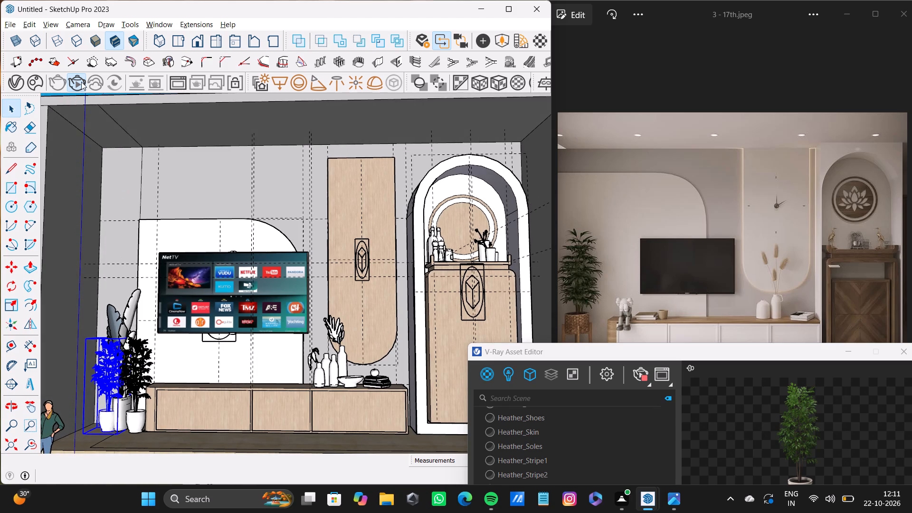
pyautogui.scroll(-2, 167, 266)
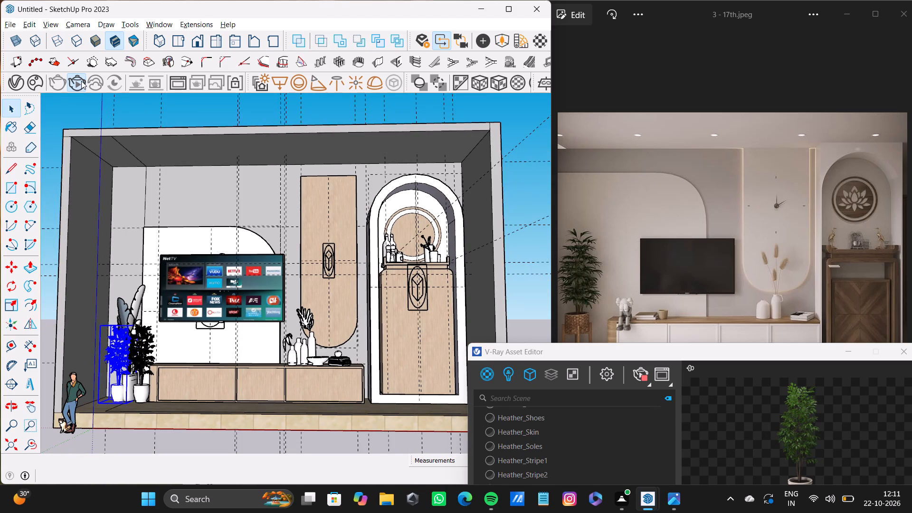
pyautogui.click(81, 81)
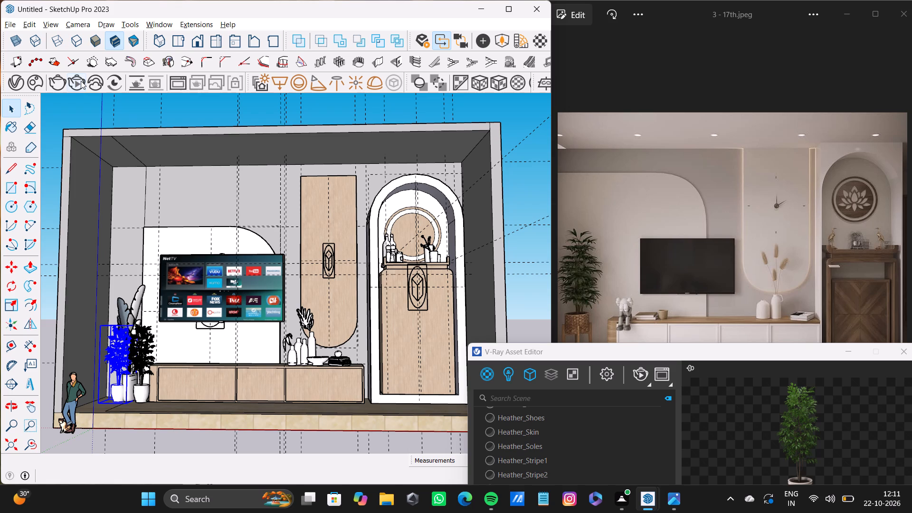
pyautogui.click(81, 81)
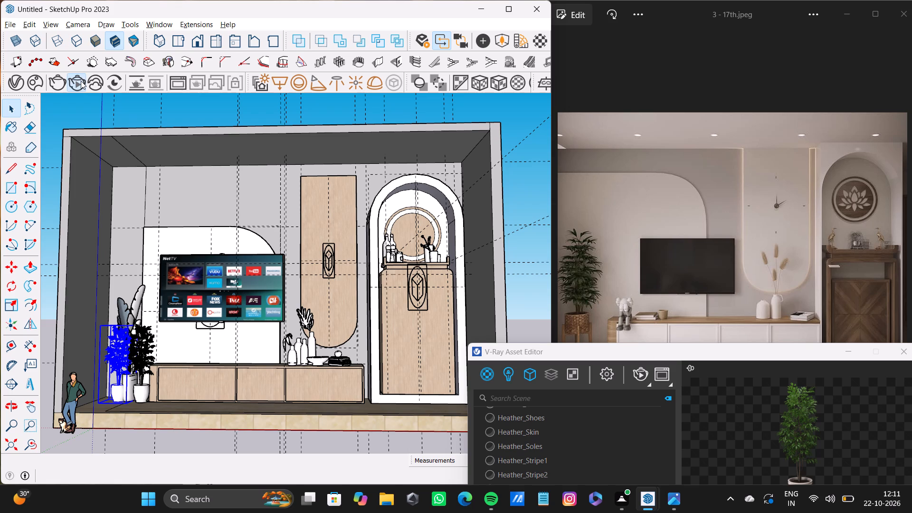
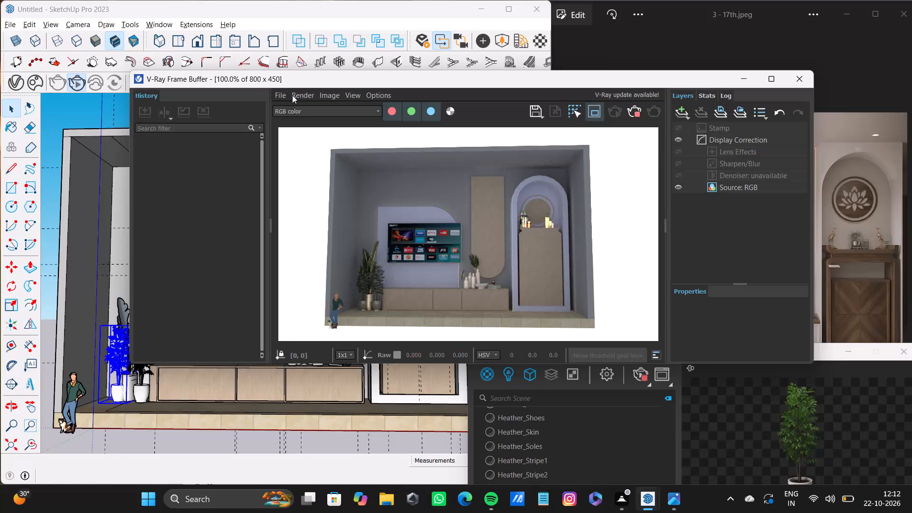
# Save the rendered image as a PNG named "22nd oct vray3" in the pdfs folder on the desktop.
pyautogui.click(529, 111)
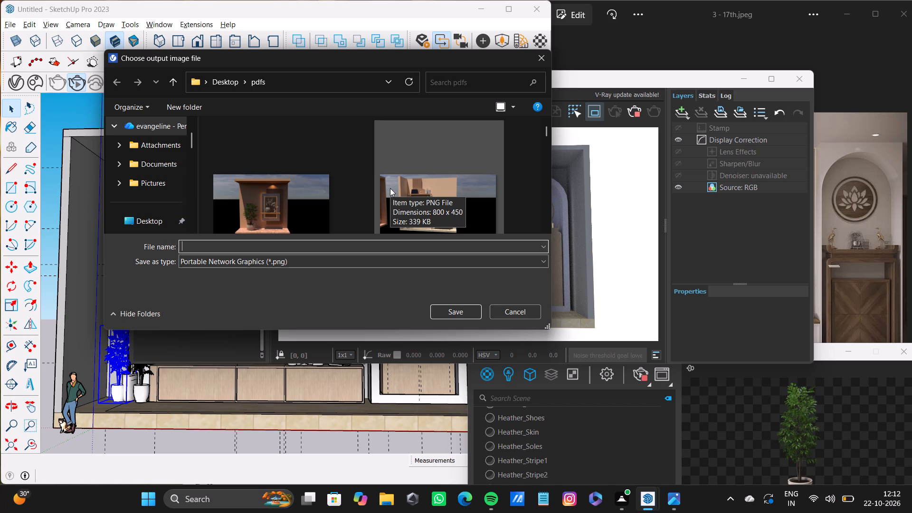
pyautogui.write('22')
pyautogui.write('nd oct vray3')
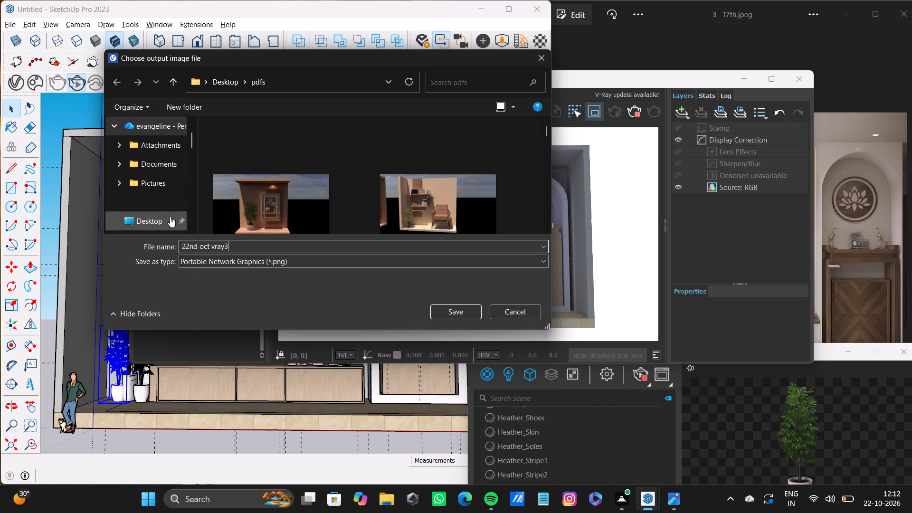
pyautogui.press('Return')
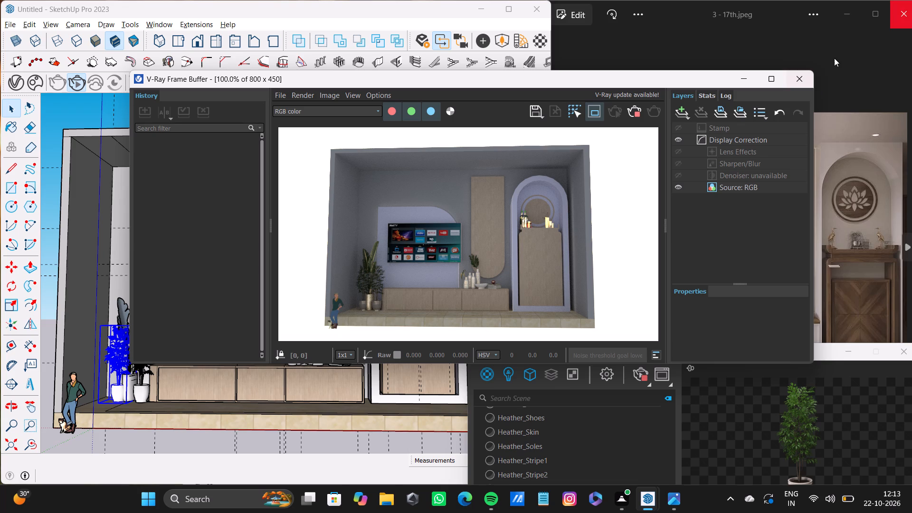
# Close the render frame buffer, the V-Ray Asset Editor and the reference photo, and maximize the modelling window.
pyautogui.click(802, 78)
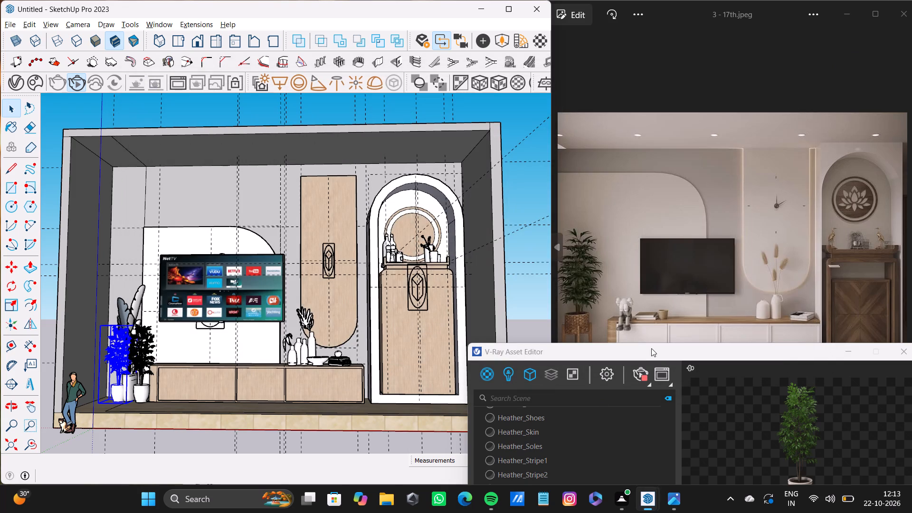
pyautogui.moveTo(651, 348); pyautogui.dragTo(474, 152)
pyautogui.scroll(-13, 336, 260)
pyautogui.keyDown('shift'); pyautogui.moveTo(335, 269); pyautogui.dragTo(326, 310, button='middle'); pyautogui.keyUp('shift')
pyautogui.scroll(8, 286, 256)
pyautogui.moveTo(287, 260); pyautogui.dragTo(288, 323, button='middle')
pyautogui.scroll(-5, 292, 318)
pyautogui.keyDown('shift'); pyautogui.moveTo(302, 313); pyautogui.dragTo(299, 313, button='middle'); pyautogui.keyUp('shift')
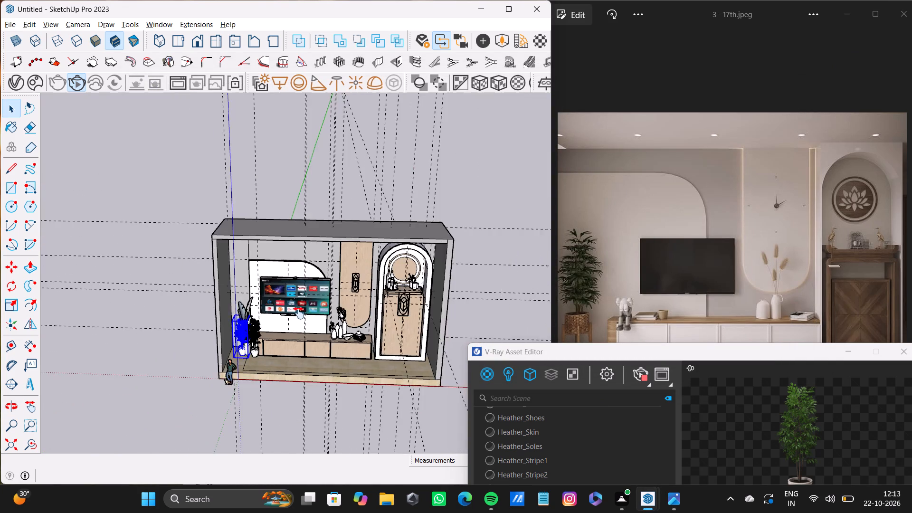
pyautogui.keyDown('shift'); pyautogui.moveTo(299, 313); pyautogui.dragTo(219, 312, button='middle'); pyautogui.keyUp('shift')
pyautogui.scroll(-4, 310, 302)
pyautogui.moveTo(654, 352); pyautogui.dragTo(389, 142)
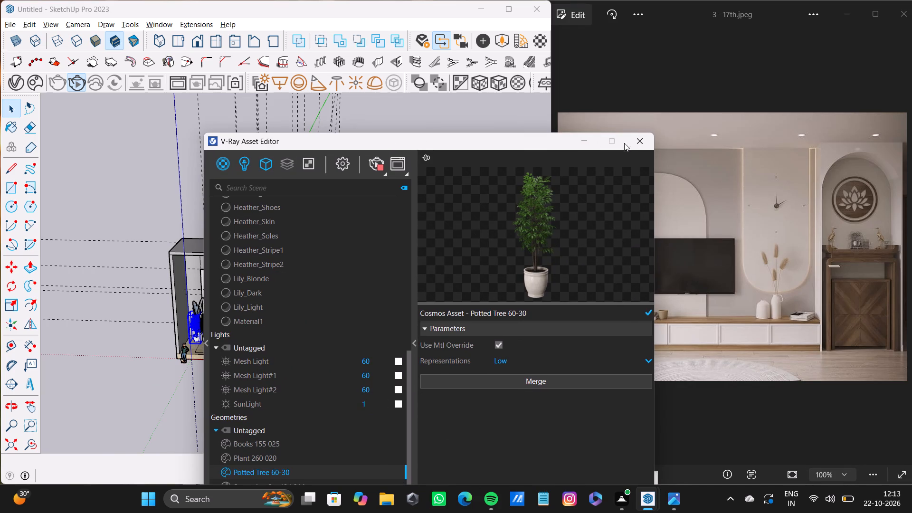
pyautogui.click(639, 146)
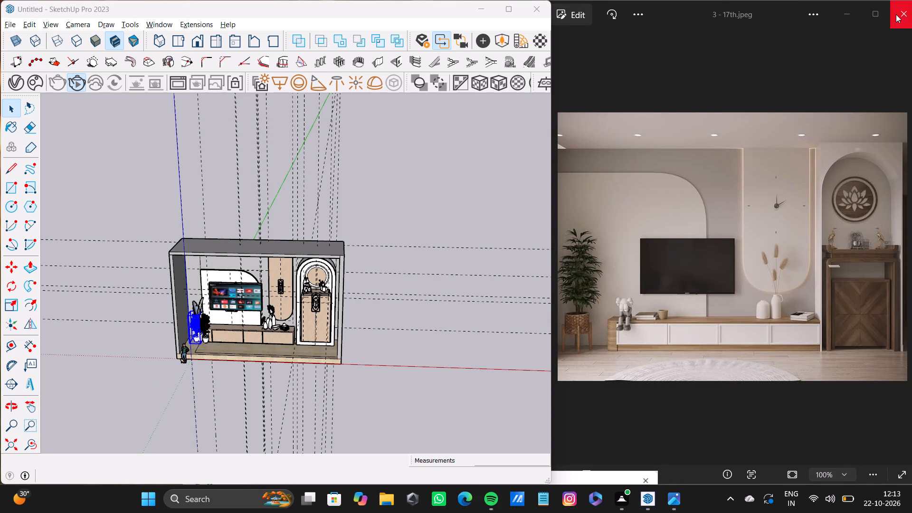
pyautogui.click(896, 14)
pyautogui.click(509, 10)
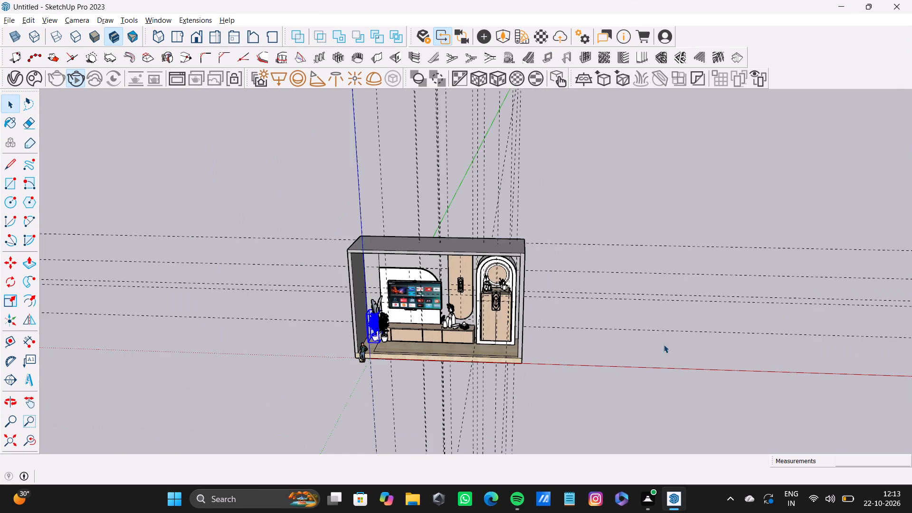
# Delete all guide lines from the model.
pyautogui.scroll(-8, 598, 381)
pyautogui.keyDown('shift'); pyautogui.moveTo(582, 364); pyautogui.dragTo(352, 348, button='middle'); pyautogui.keyUp('shift')
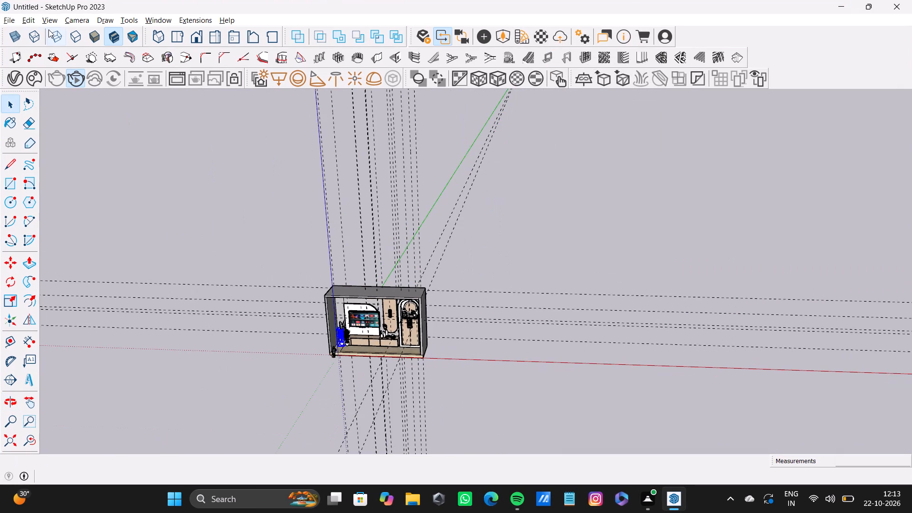
pyautogui.click(26, 21)
pyautogui.click(66, 116)
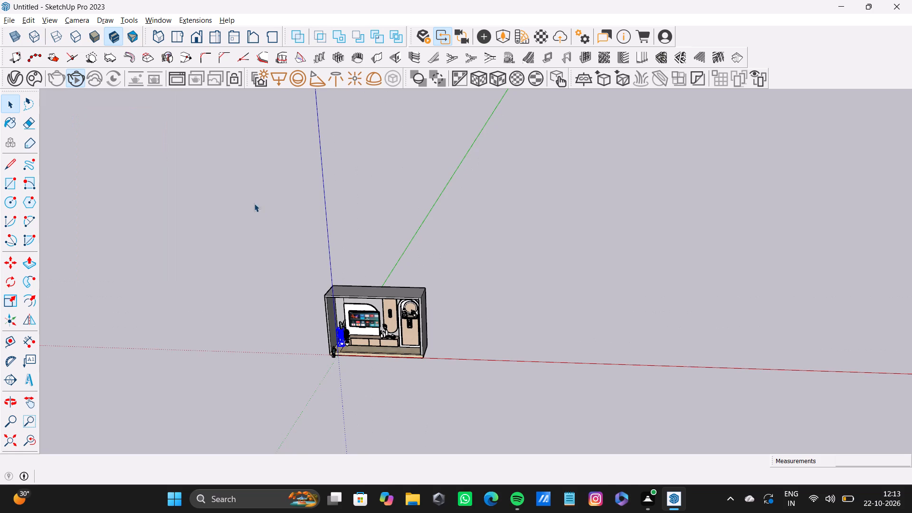
# Draw a long floor rectangle about 80 ft long on the ground along the red axis, beside the finished TV-unit room.
pyautogui.press('space')
pyautogui.scroll(12, 288, 265)
pyautogui.moveTo(385, 337); pyautogui.dragTo(404, 254, button='middle')
pyautogui.scroll(-6, 400, 260)
pyautogui.keyDown('shift'); pyautogui.moveTo(414, 277); pyautogui.dragTo(260, 284, button='middle'); pyautogui.keyUp('shift')
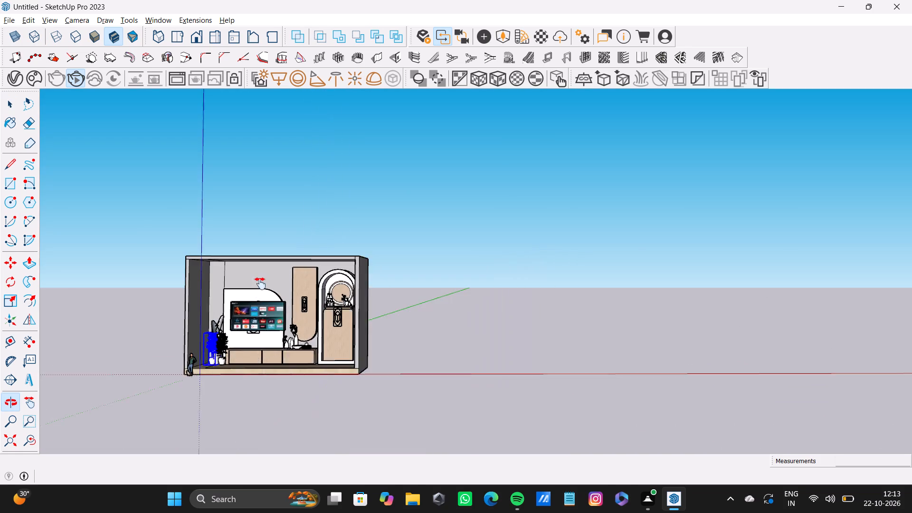
pyautogui.keyDown('shift'); pyautogui.moveTo(260, 284); pyautogui.dragTo(253, 317, button='middle'); pyautogui.keyUp('shift')
pyautogui.click(5, 181)
pyautogui.scroll(2, 405, 342)
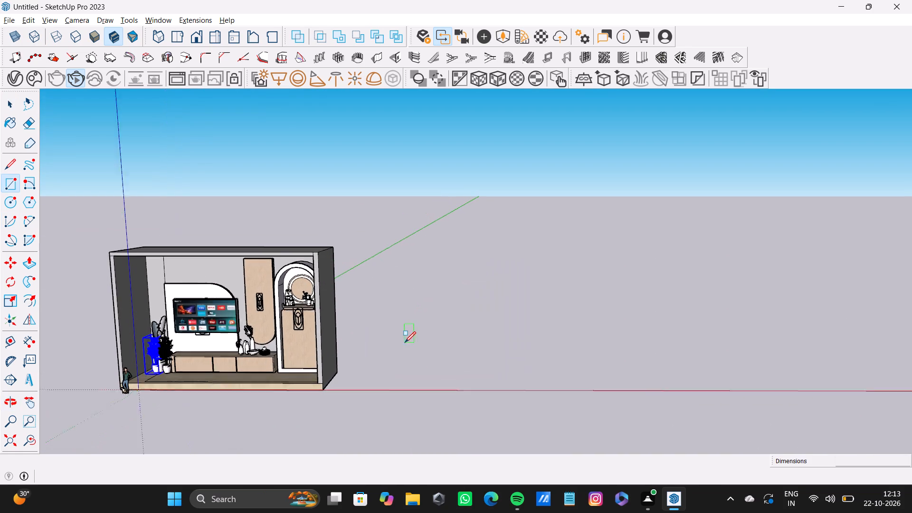
pyautogui.scroll(3, 405, 342)
pyautogui.keyDown('shift'); pyautogui.moveTo(405, 337); pyautogui.dragTo(342, 359, button='middle'); pyautogui.keyUp('shift')
pyautogui.scroll(2, 307, 331)
pyautogui.click(328, 313)
pyautogui.scroll(-3, 474, 344)
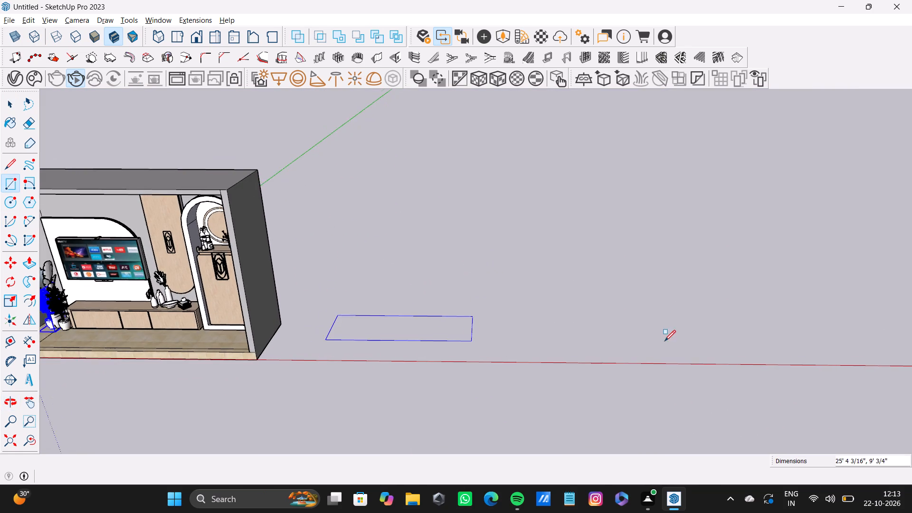
pyautogui.keyDown('shift'); pyautogui.moveTo(660, 341); pyautogui.dragTo(521, 362, button='middle'); pyautogui.keyUp('shift')
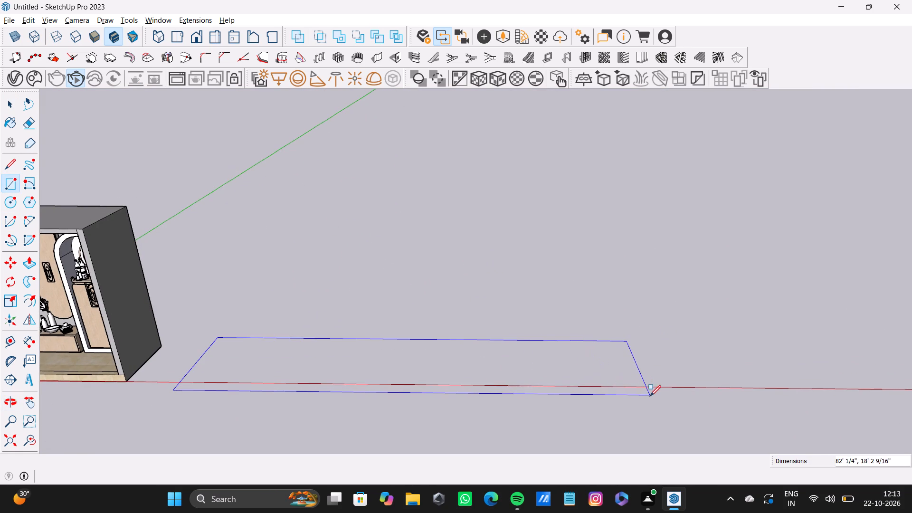
pyautogui.click(637, 408)
# Push/Pull the new rectangle upward into a floor slab about 1' 8" thick.
pyautogui.scroll(-4, 496, 345)
pyautogui.keyDown('shift'); pyautogui.moveTo(494, 345); pyautogui.dragTo(496, 362, button='middle'); pyautogui.keyUp('shift')
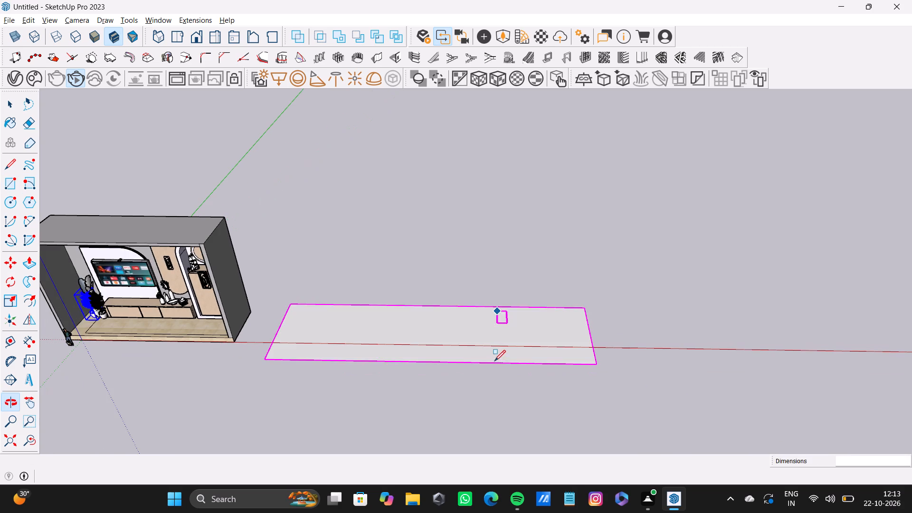
pyautogui.press('space')
pyautogui.click(484, 336)
pyautogui.press('p')
pyautogui.moveTo(491, 334); pyautogui.dragTo(485, 323)
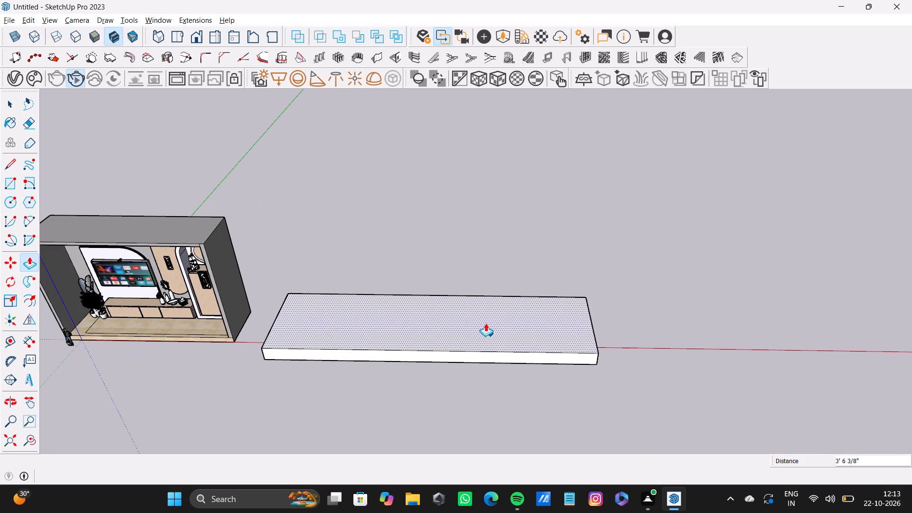
pyautogui.moveTo(485, 323); pyautogui.dragTo(483, 329)
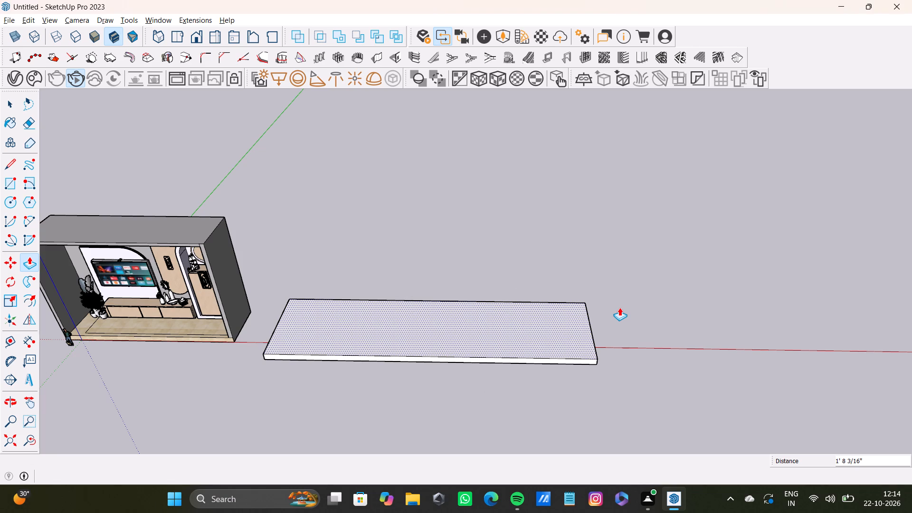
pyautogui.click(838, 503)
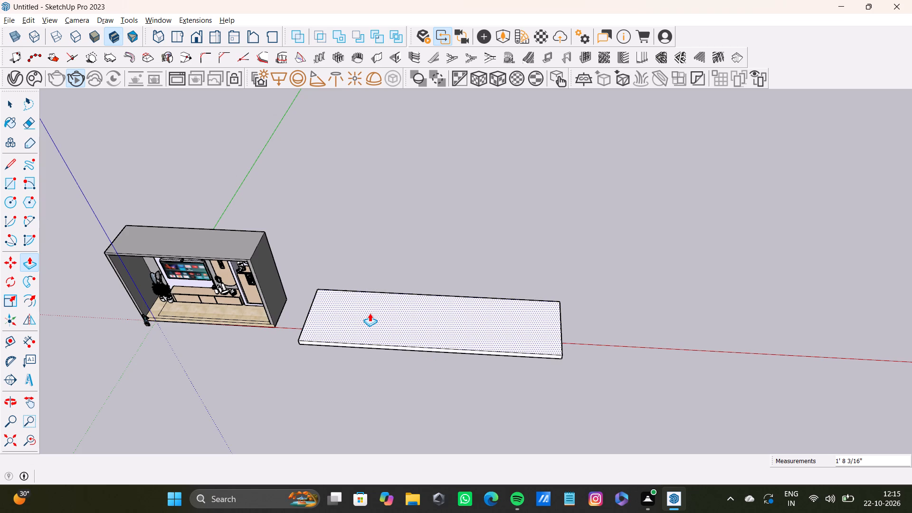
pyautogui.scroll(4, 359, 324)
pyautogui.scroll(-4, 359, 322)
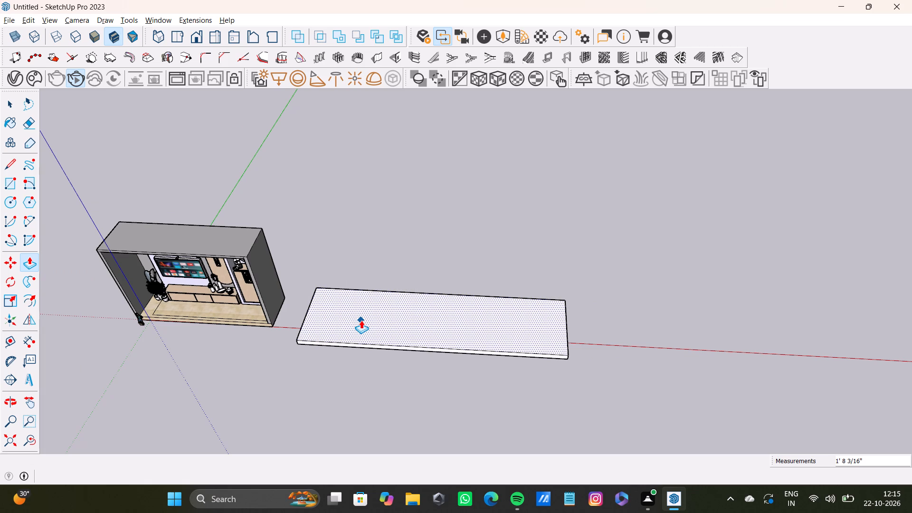
# Offset the slab's top outline inward by about 1' 10" to form a border strip around the floor.
pyautogui.scroll(10, 503, 314)
pyautogui.moveTo(485, 316); pyautogui.dragTo(486, 356, button='middle')
pyautogui.press('f')
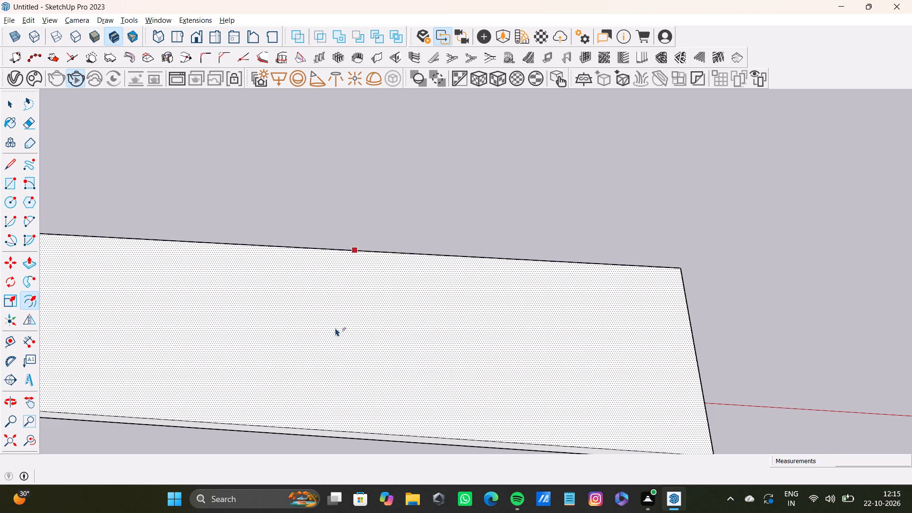
pyautogui.moveTo(335, 312); pyautogui.dragTo(348, 265)
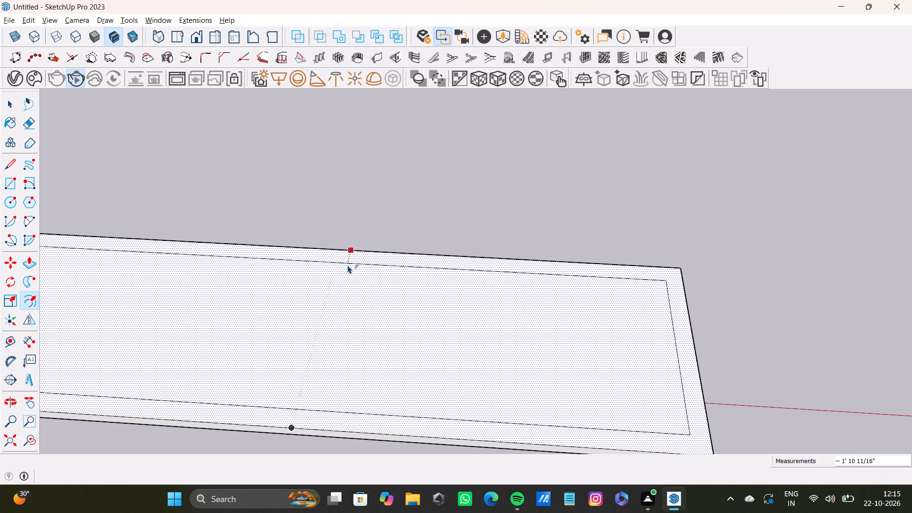
pyautogui.moveTo(348, 265); pyautogui.dragTo(349, 264)
# Draw short lines from both rear corners of the inner outline to the slab's side edges, separating the back strip.
pyautogui.scroll(-9, 320, 279)
pyautogui.moveTo(316, 292); pyautogui.dragTo(326, 309, button='middle')
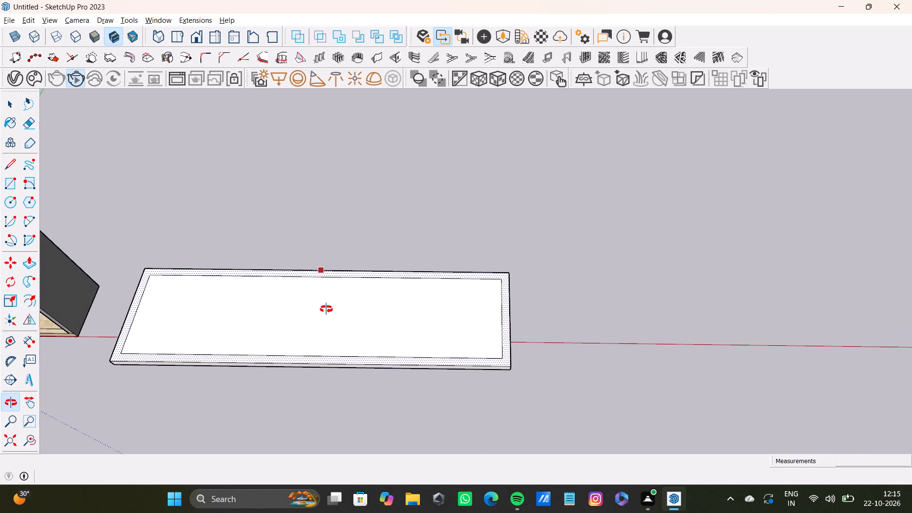
pyautogui.moveTo(326, 309); pyautogui.dragTo(325, 309, button='middle')
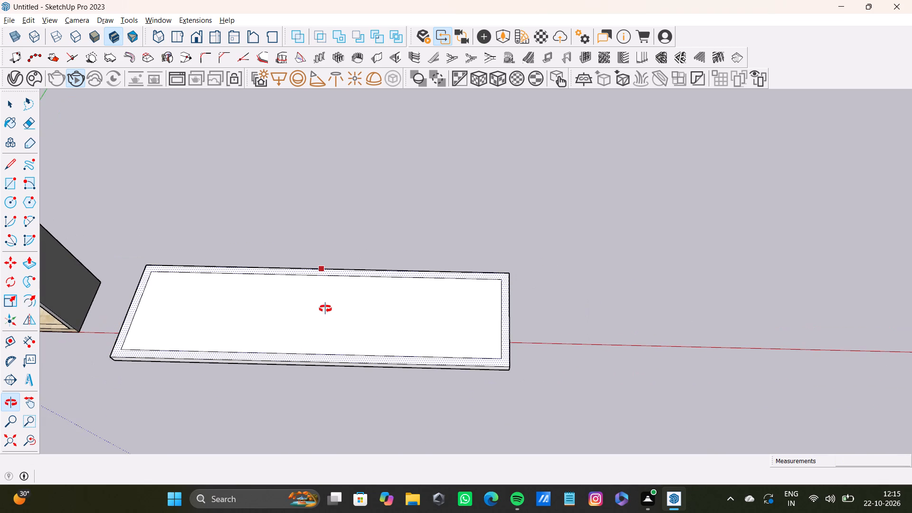
pyautogui.moveTo(325, 309); pyautogui.dragTo(325, 307, button='middle')
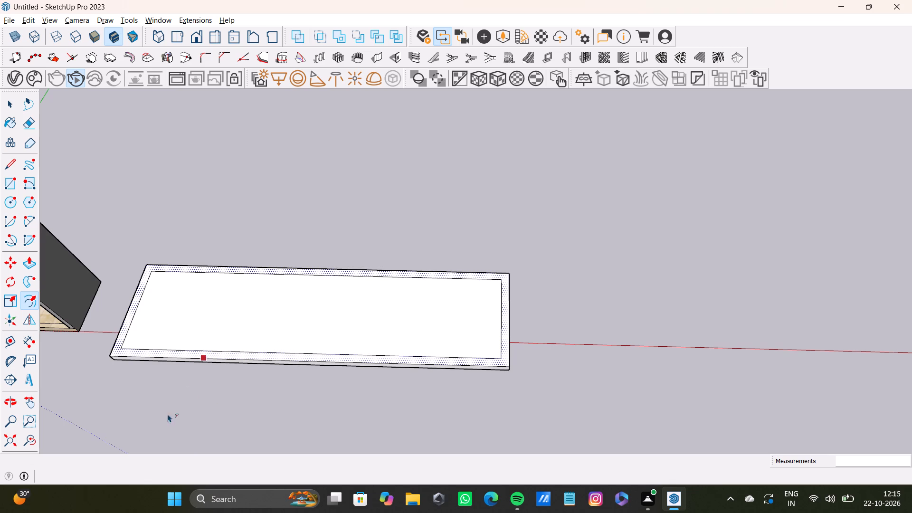
pyautogui.press('space')
pyautogui.press('l')
pyautogui.scroll(9, 205, 307)
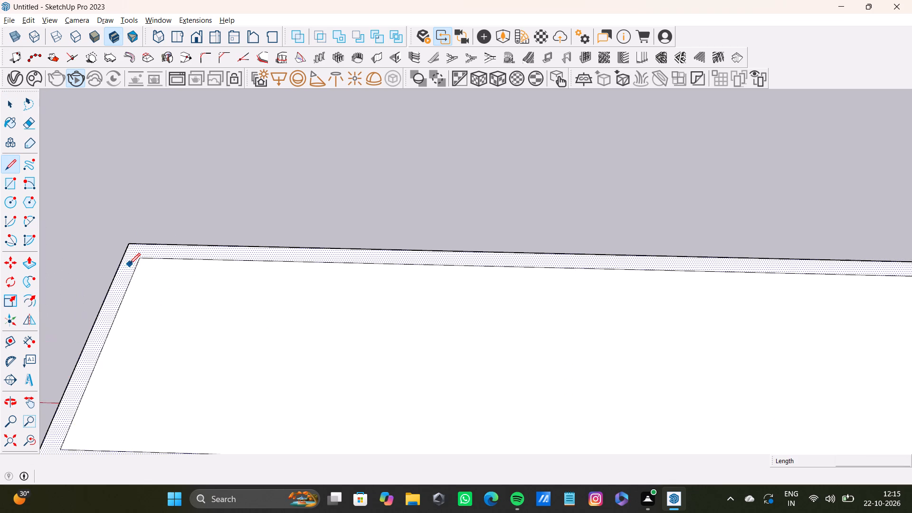
pyautogui.click(141, 257)
pyautogui.click(121, 258)
pyautogui.scroll(-9, 167, 266)
pyautogui.keyDown('shift'); pyautogui.moveTo(269, 286); pyautogui.dragTo(508, 288, button='middle'); pyautogui.keyUp('shift')
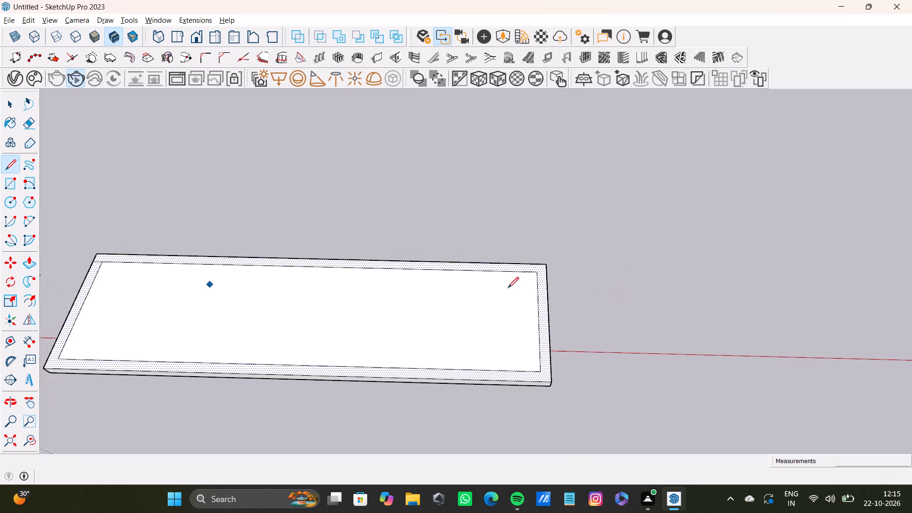
pyautogui.keyDown('shift'); pyautogui.moveTo(508, 288); pyautogui.dragTo(207, 285, button='middle'); pyautogui.keyUp('shift')
pyautogui.scroll(11, 503, 289)
pyautogui.click(559, 259)
pyautogui.click(591, 256)
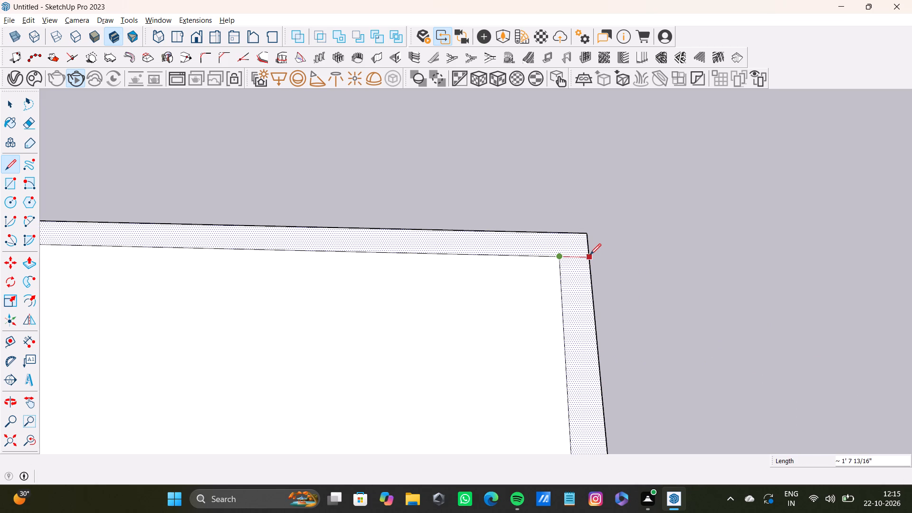
# Push/Pull the back strip upward in stages into a tall back wall, with the last extension about 26 ft.
pyautogui.press('space')
pyautogui.click(554, 245)
pyautogui.scroll(-8, 543, 249)
pyautogui.moveTo(544, 274); pyautogui.dragTo(489, 272, button='middle')
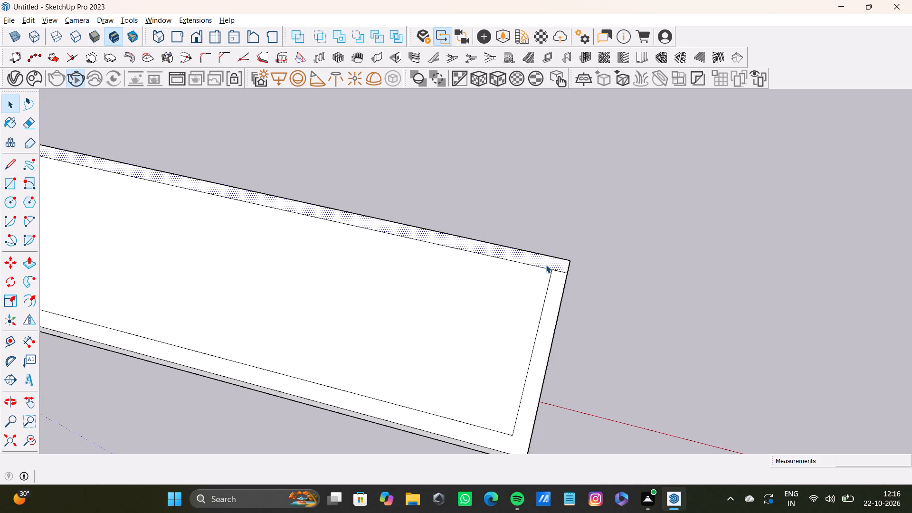
pyautogui.press('p')
pyautogui.moveTo(547, 263); pyautogui.dragTo(506, 203)
pyautogui.scroll(-8, 475, 211)
pyautogui.keyDown('shift'); pyautogui.moveTo(458, 253); pyautogui.dragTo(461, 264, button='middle'); pyautogui.keyUp('shift')
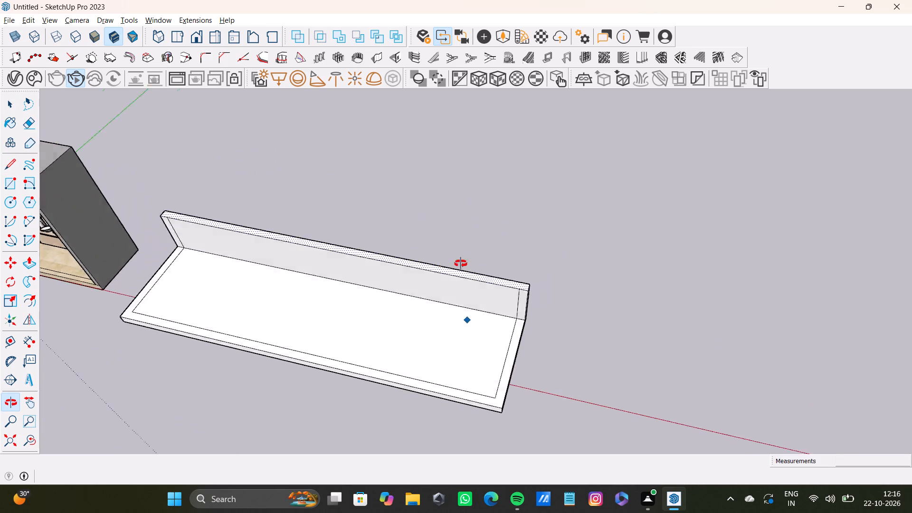
pyautogui.keyDown('shift'); pyautogui.moveTo(461, 264); pyautogui.dragTo(375, 260, button='middle'); pyautogui.keyUp('shift')
pyautogui.scroll(2, 456, 291)
pyautogui.moveTo(486, 276); pyautogui.dragTo(447, 159)
pyautogui.scroll(-4, 406, 186)
pyautogui.keyDown('shift'); pyautogui.moveTo(403, 220); pyautogui.dragTo(413, 341, button='middle'); pyautogui.keyUp('shift')
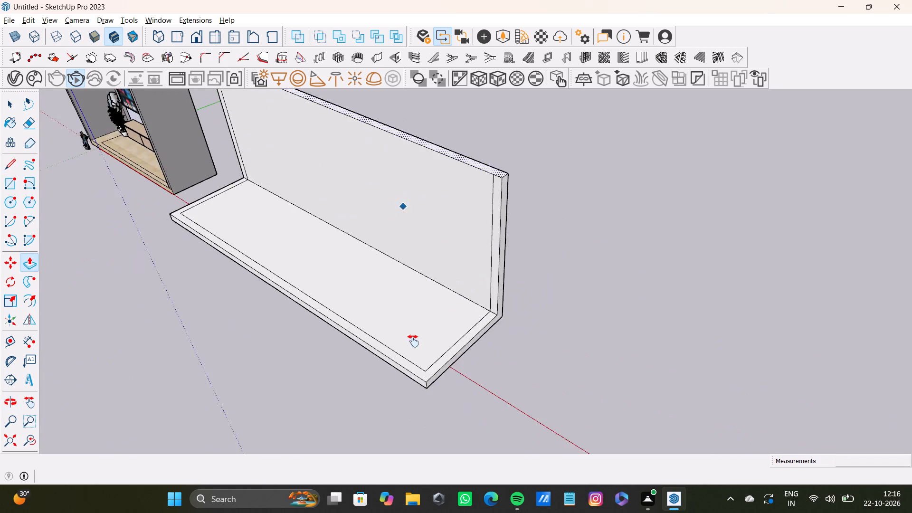
pyautogui.keyDown('shift'); pyautogui.moveTo(413, 341); pyautogui.dragTo(440, 291, button='middle'); pyautogui.keyUp('shift')
pyautogui.moveTo(459, 218); pyautogui.dragTo(429, 134)
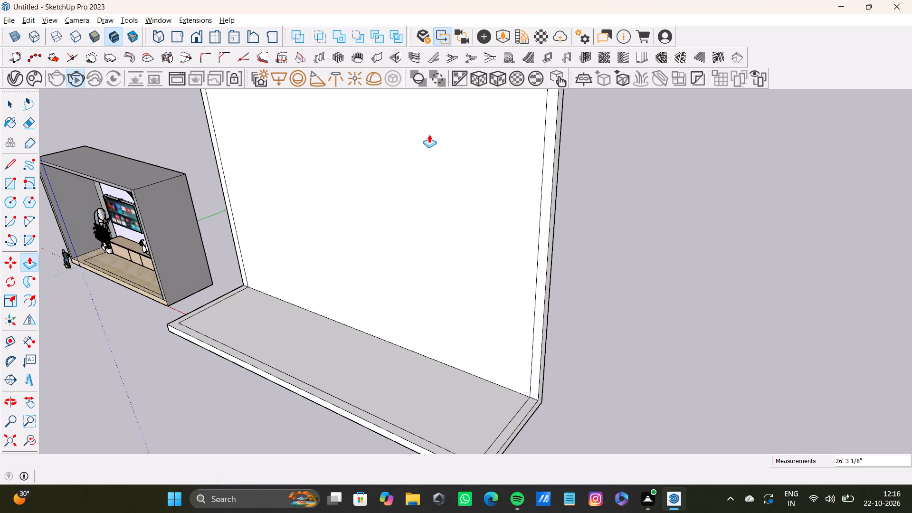
# Push the top of the back wall down by about 22 ft, and again by about 8 ft.
pyautogui.scroll(-8, 403, 212)
pyautogui.keyDown('shift'); pyautogui.moveTo(396, 237); pyautogui.dragTo(403, 305, button='middle'); pyautogui.keyUp('shift')
pyautogui.moveTo(479, 222); pyautogui.dragTo(479, 226)
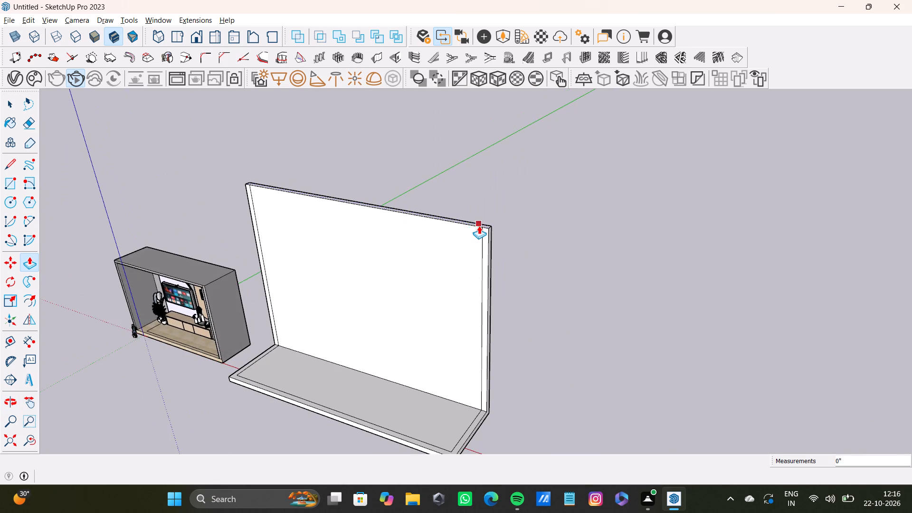
pyautogui.moveTo(479, 226); pyautogui.dragTo(484, 302)
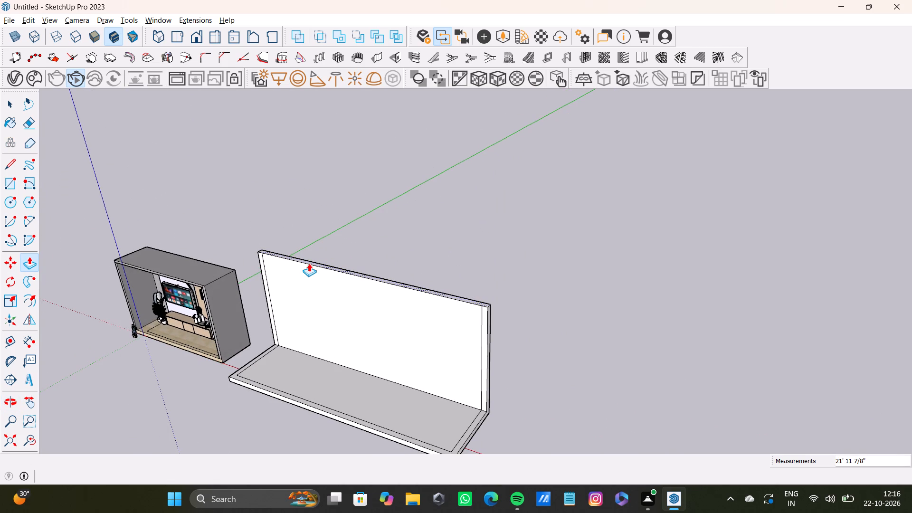
pyautogui.moveTo(310, 260); pyautogui.dragTo(222, 270)
pyautogui.scroll(-3, 234, 276)
pyautogui.moveTo(250, 296); pyautogui.dragTo(380, 262, button='middle')
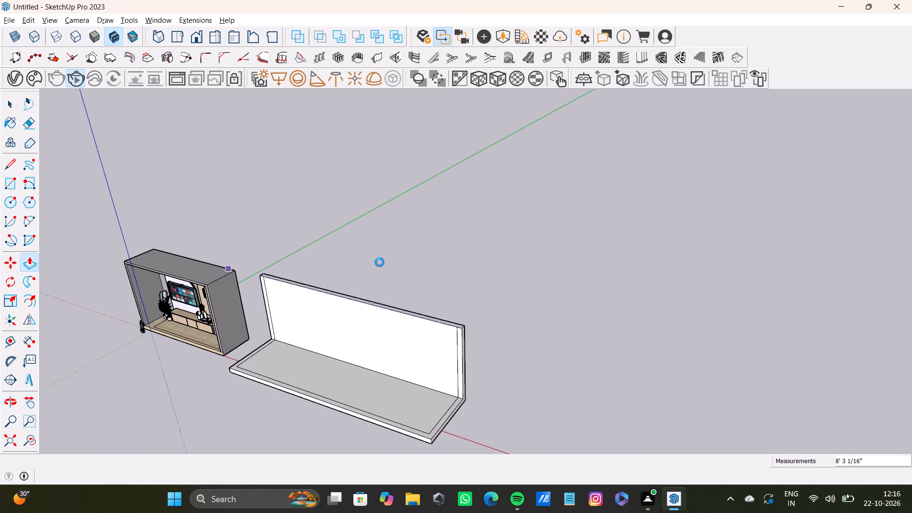
pyautogui.moveTo(380, 262); pyautogui.dragTo(385, 248, button='middle')
pyautogui.scroll(8, 249, 292)
pyautogui.scroll(-12, 267, 288)
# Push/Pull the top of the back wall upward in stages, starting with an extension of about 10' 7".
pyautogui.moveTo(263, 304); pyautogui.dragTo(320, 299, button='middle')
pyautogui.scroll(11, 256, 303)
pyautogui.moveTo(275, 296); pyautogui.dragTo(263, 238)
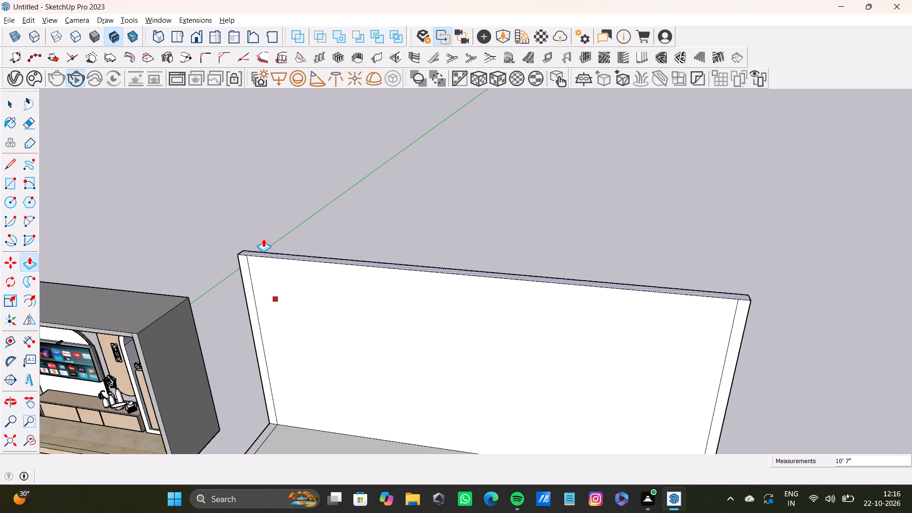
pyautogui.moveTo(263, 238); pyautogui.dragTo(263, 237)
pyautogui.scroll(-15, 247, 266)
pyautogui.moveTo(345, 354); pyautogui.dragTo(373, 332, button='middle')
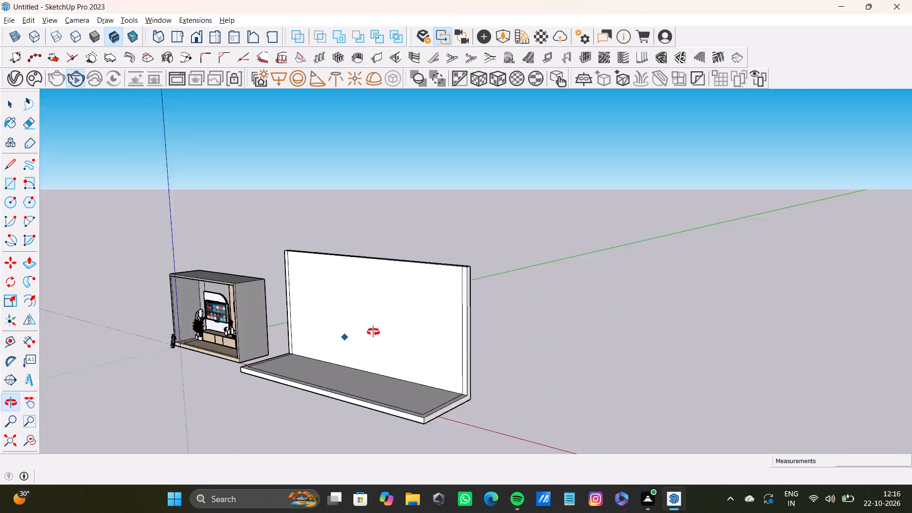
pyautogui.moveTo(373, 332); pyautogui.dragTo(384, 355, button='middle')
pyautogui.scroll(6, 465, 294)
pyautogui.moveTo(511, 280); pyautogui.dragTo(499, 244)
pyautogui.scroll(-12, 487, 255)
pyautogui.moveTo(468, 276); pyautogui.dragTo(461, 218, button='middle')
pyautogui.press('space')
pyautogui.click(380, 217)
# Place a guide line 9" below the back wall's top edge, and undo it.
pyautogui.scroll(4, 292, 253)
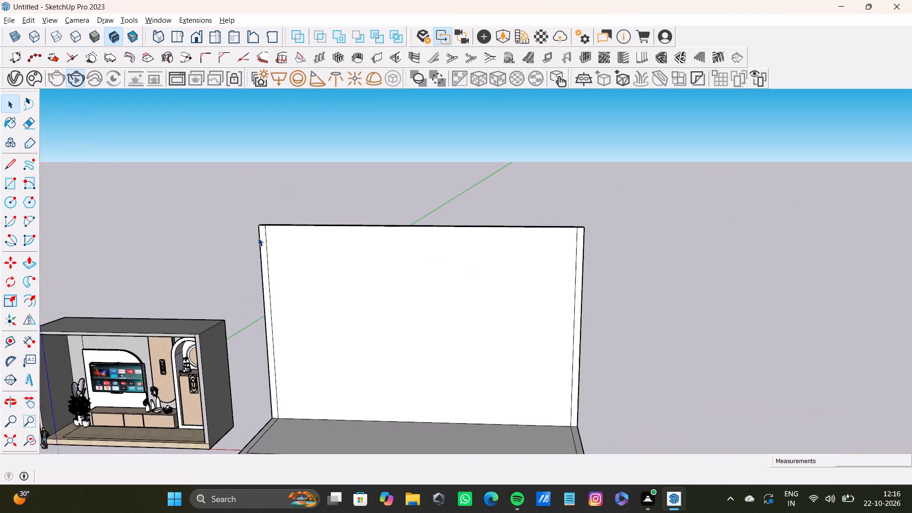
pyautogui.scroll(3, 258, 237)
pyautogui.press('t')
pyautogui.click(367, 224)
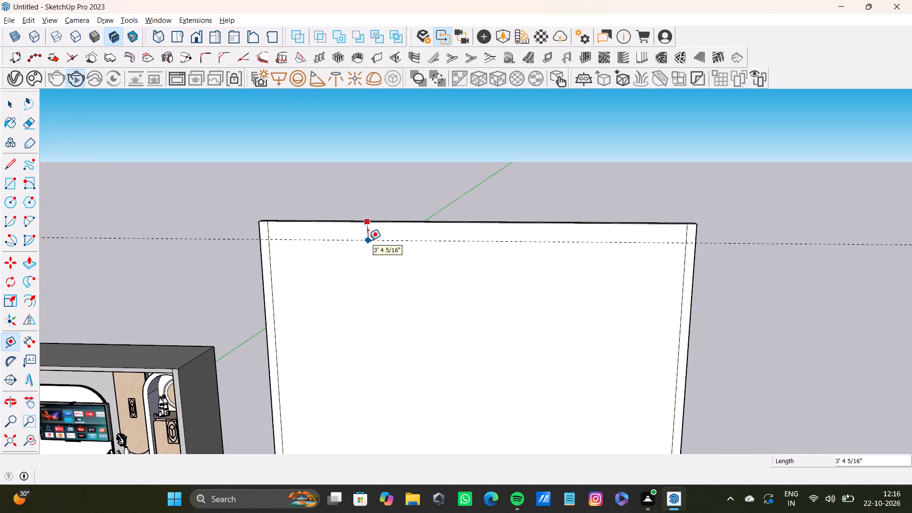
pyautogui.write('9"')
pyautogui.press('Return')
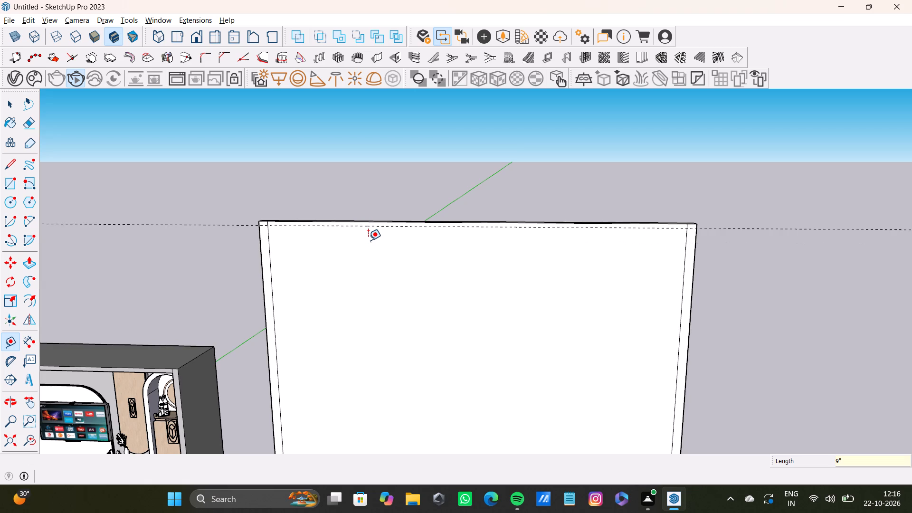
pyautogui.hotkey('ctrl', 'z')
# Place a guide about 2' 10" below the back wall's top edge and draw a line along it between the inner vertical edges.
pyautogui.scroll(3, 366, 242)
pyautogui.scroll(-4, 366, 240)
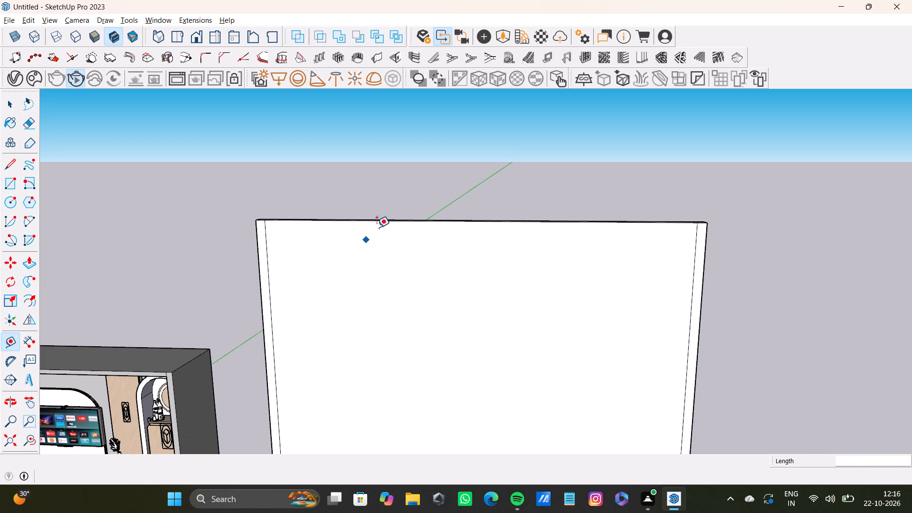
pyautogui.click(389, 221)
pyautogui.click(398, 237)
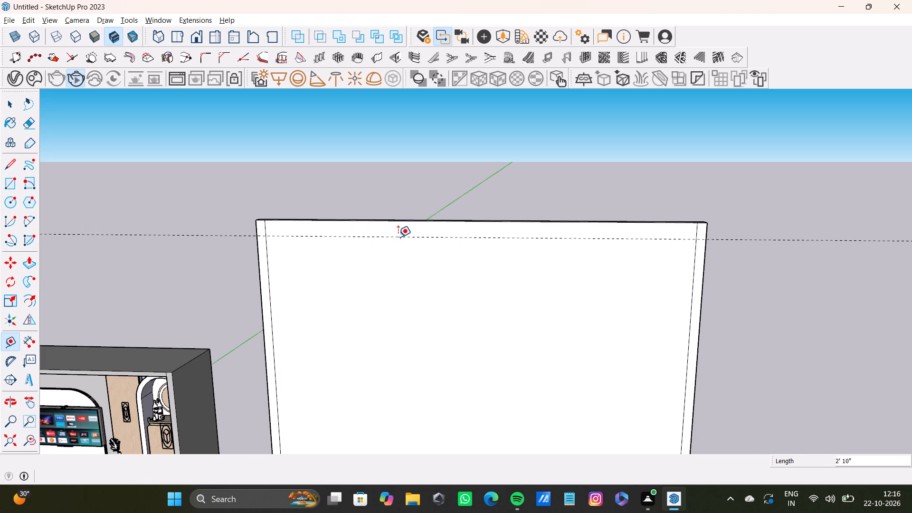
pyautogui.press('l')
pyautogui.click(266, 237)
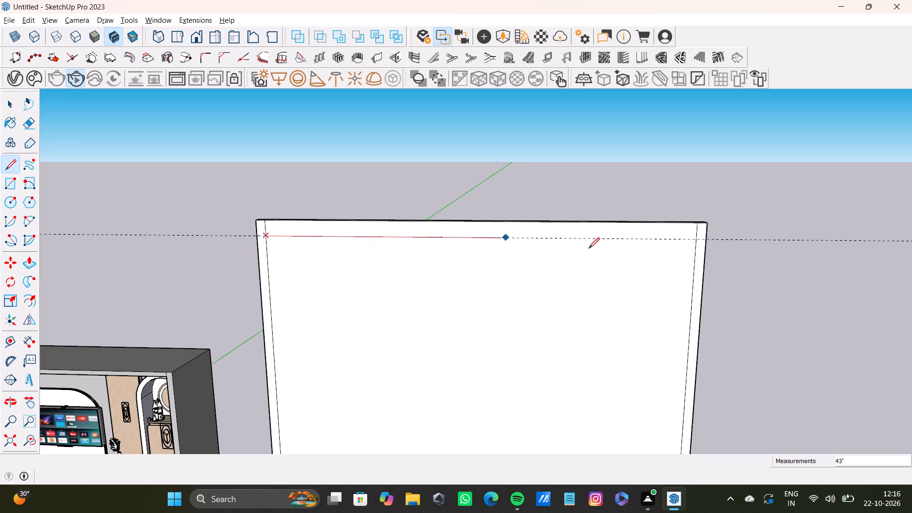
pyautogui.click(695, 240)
# Undo all modelling of the new room shell, back through the wall, floor slab and base rectangle, leaving only the TV-unit room.
pyautogui.scroll(-3, 428, 257)
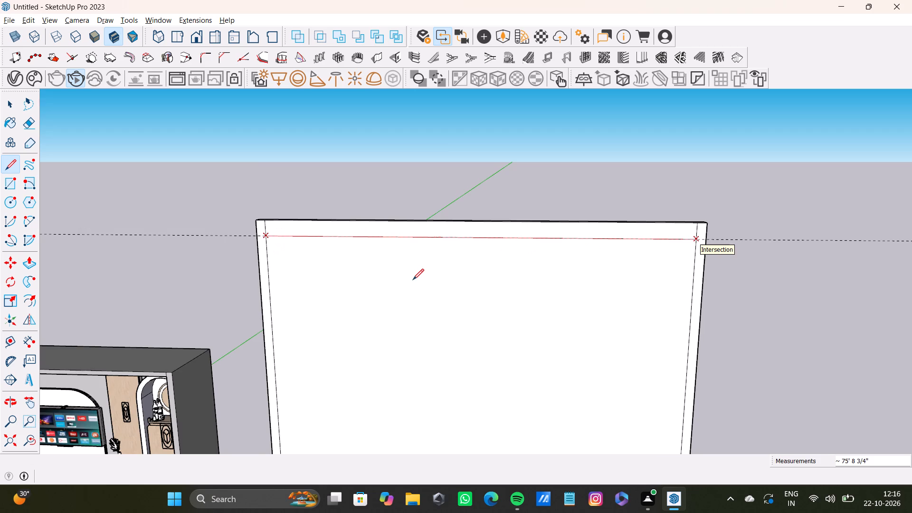
pyautogui.scroll(-12, 413, 280)
pyautogui.moveTo(431, 309); pyautogui.dragTo(433, 327, button='middle')
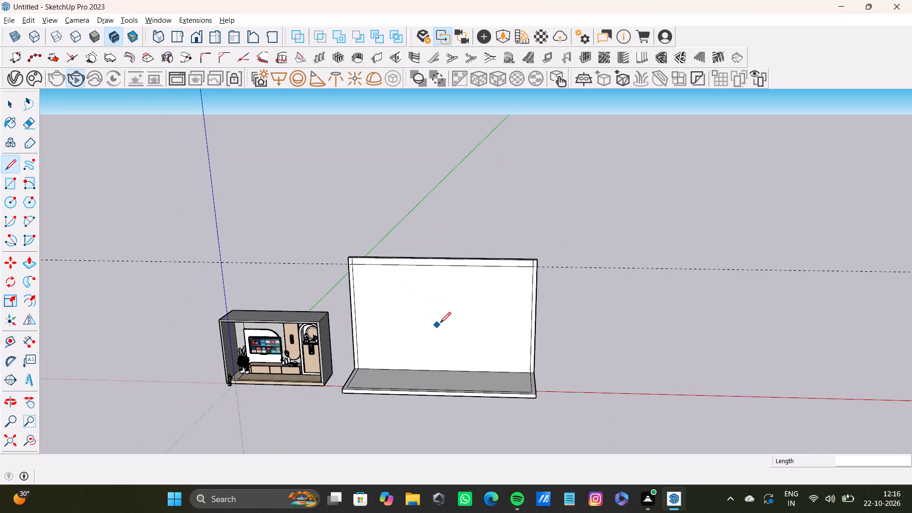
pyautogui.hotkey('ctrl', 'z')
pyautogui.hotkey('ctrl', 'z')
pyautogui.hotkey('ctrl', 'z')
pyautogui.press('z')
pyautogui.hotkey('ctrl', 'z')
pyautogui.write('zzz')
pyautogui.hotkey('ctrl', 'z')
pyautogui.hotkey('ctrl', 'z')
pyautogui.hotkey('ctrl', 'z')
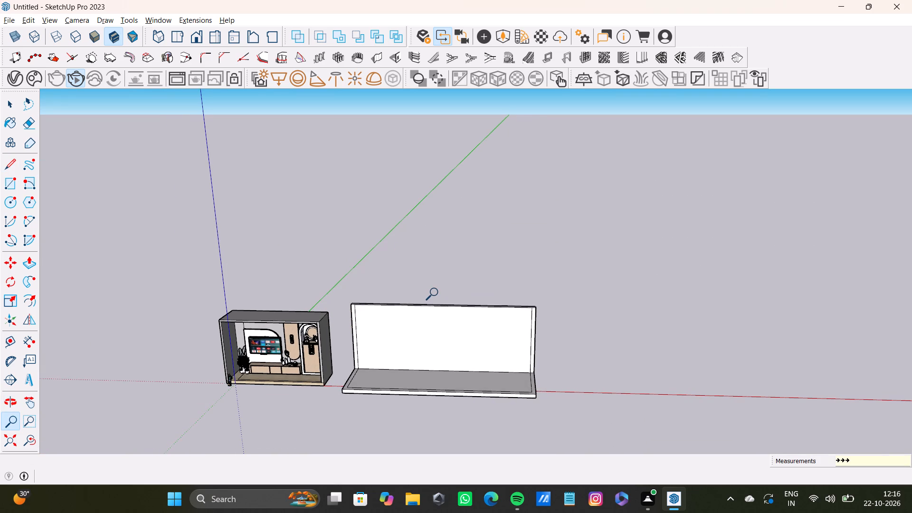
pyautogui.hotkey('ctrl', 'z')
pyautogui.hotkey('ctrl', 'z')
pyautogui.hotkey('ctrl', 'z')
pyautogui.hotkey('ctrl', 'z')
pyautogui.hotkey('ctrl', 'z')
pyautogui.hotkey('ctrl', 'z')
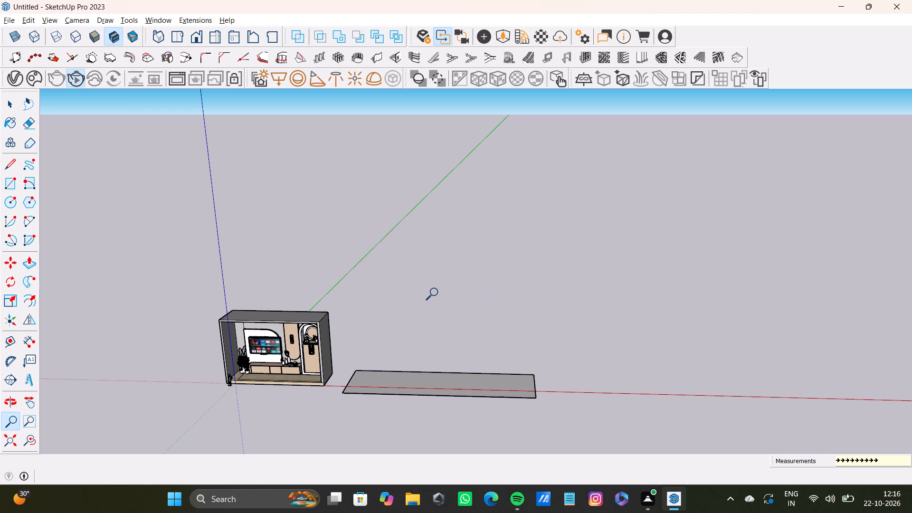
pyautogui.hotkey('ctrl', 'z')
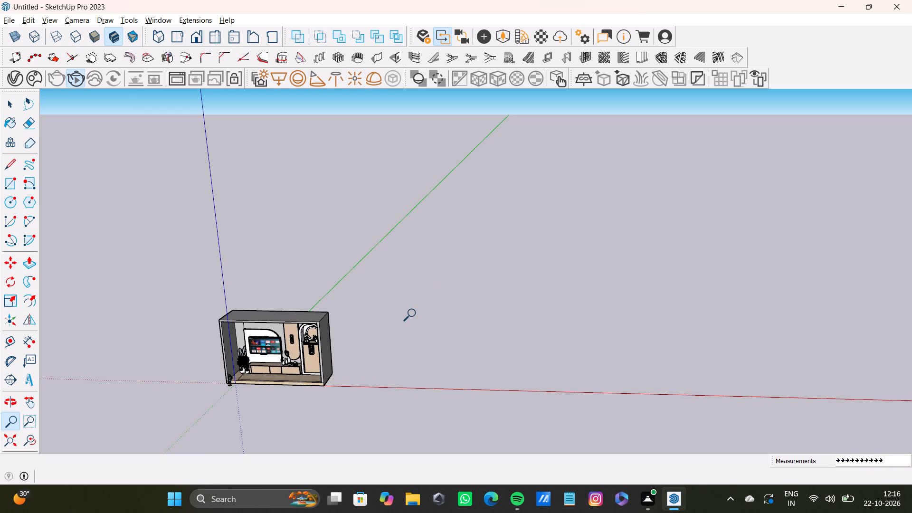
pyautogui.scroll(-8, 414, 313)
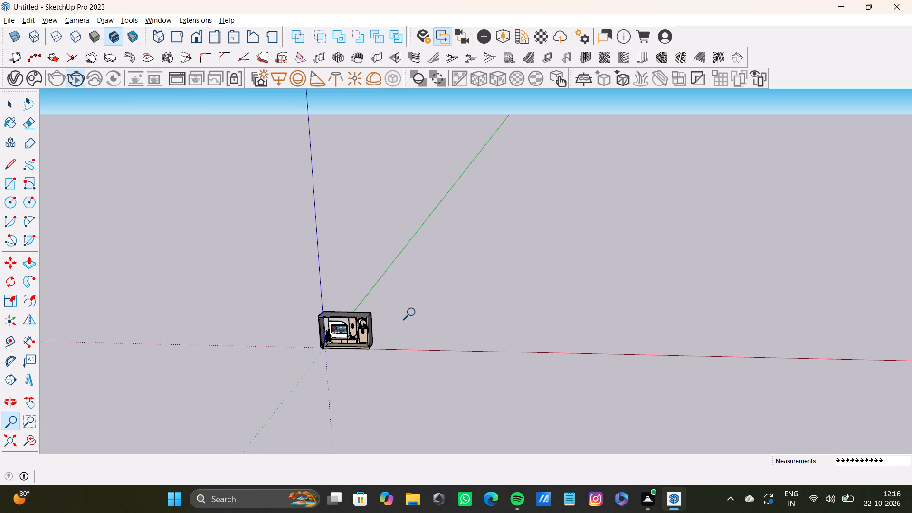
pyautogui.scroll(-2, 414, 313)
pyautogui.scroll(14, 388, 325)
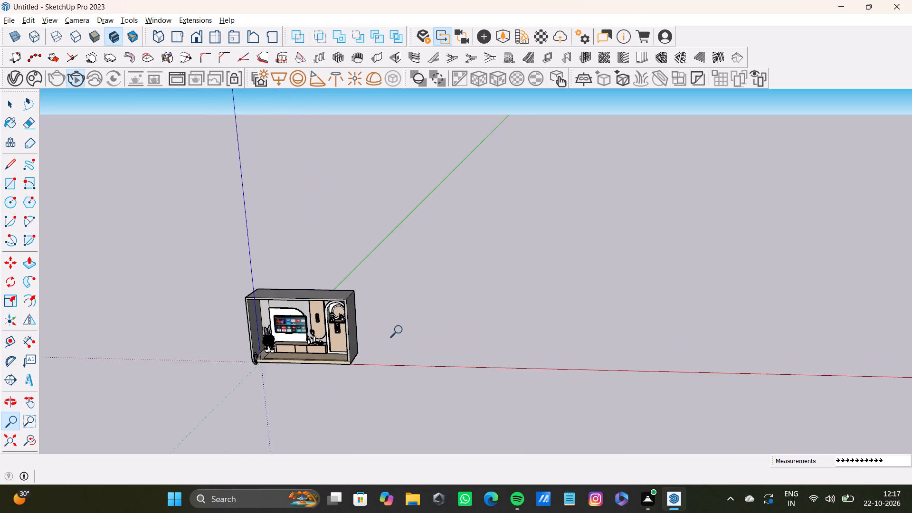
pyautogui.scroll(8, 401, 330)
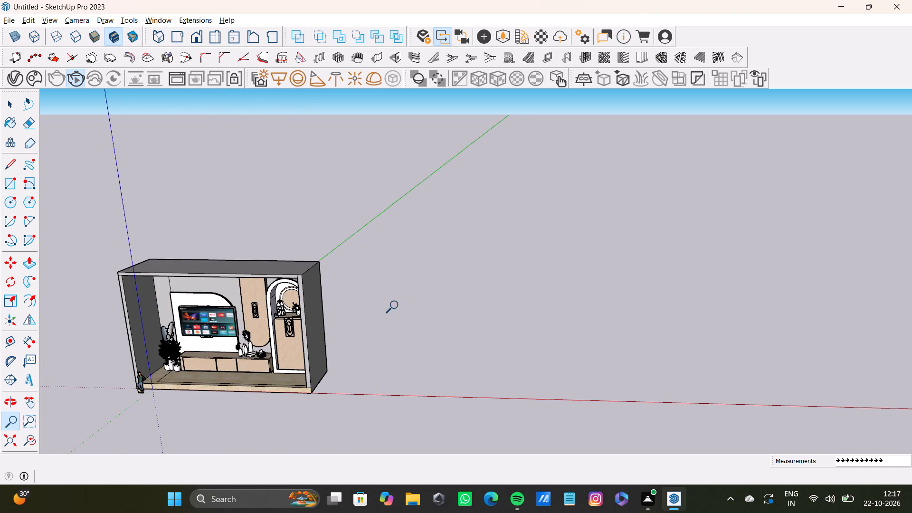
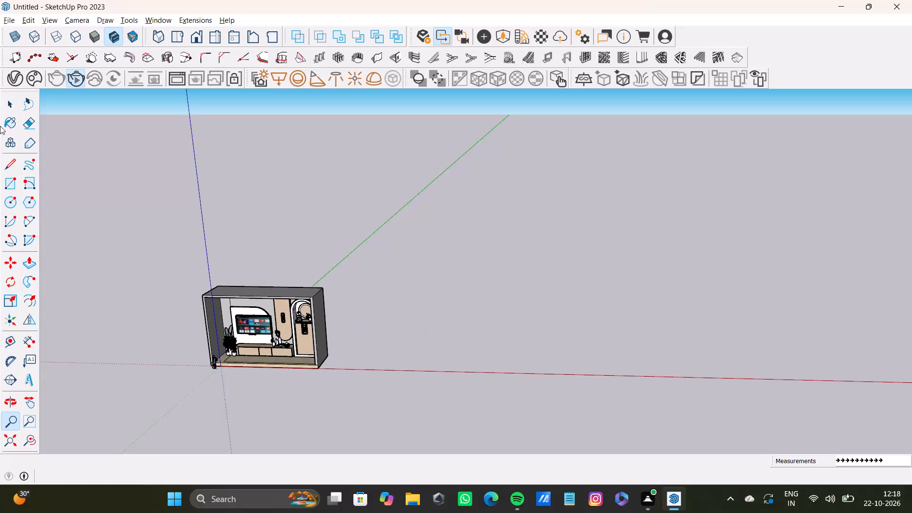
# Draw a new base rectangle, roughly 12' by 7', on the ground beside the TV-unit room.
pyautogui.click(6, 177)
pyautogui.scroll(8, 368, 346)
pyautogui.moveTo(381, 326); pyautogui.dragTo(399, 382, button='middle')
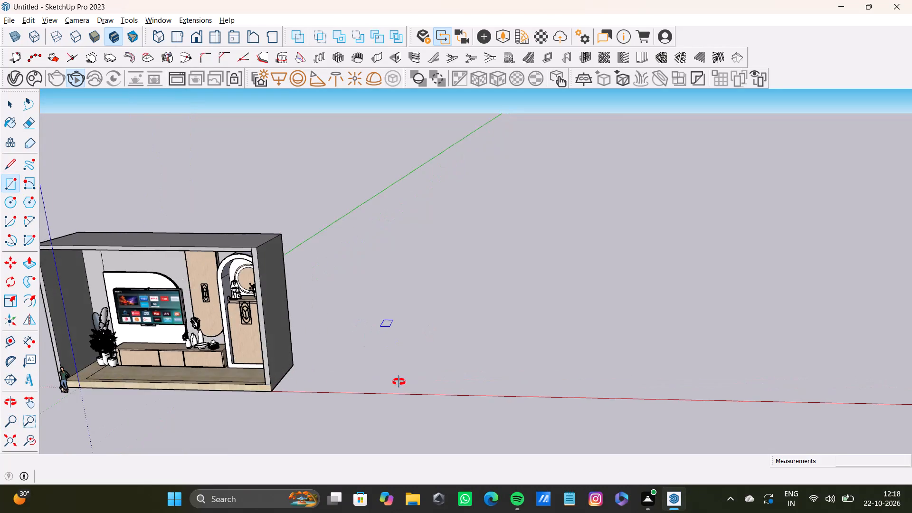
pyautogui.moveTo(399, 382); pyautogui.dragTo(395, 331, button='middle')
pyautogui.click(340, 286)
pyautogui.scroll(-3, 549, 312)
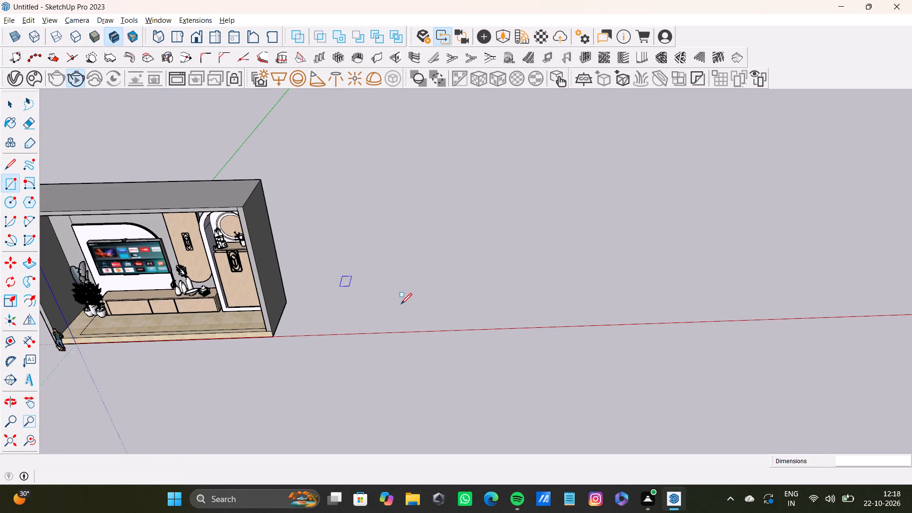
pyautogui.scroll(-1, 401, 304)
pyautogui.keyDown('shift'); pyautogui.moveTo(569, 304); pyautogui.dragTo(424, 392, button='middle'); pyautogui.keyUp('shift')
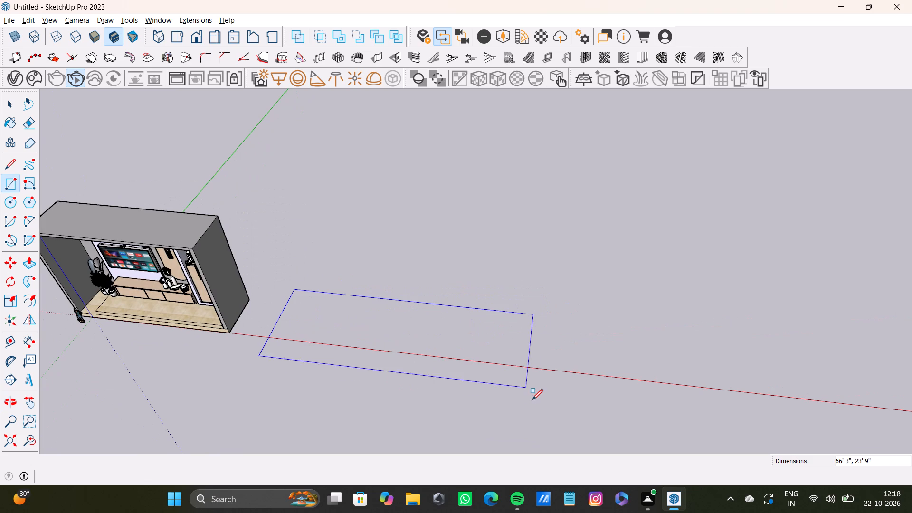
pyautogui.scroll(-3, 532, 401)
pyautogui.keyDown('shift'); pyautogui.moveTo(532, 398); pyautogui.dragTo(519, 349, button='middle'); pyautogui.keyUp('shift')
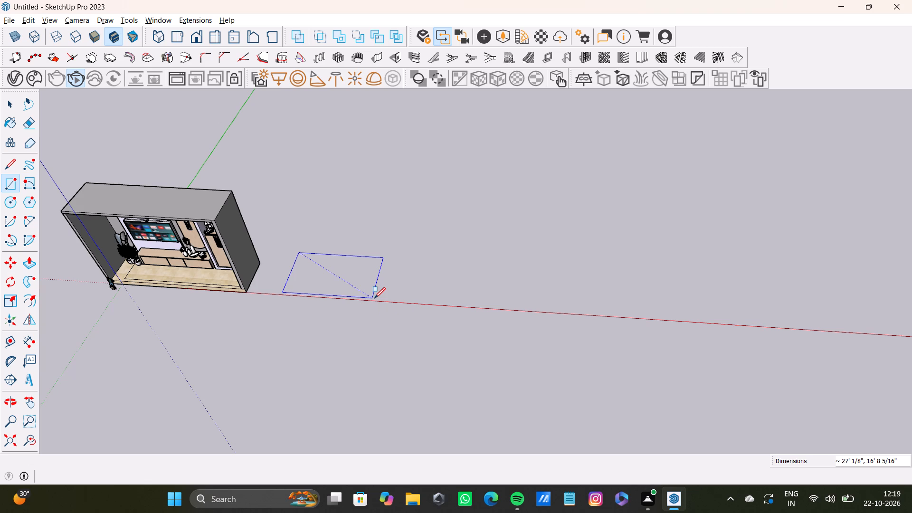
pyautogui.scroll(8, 415, 258)
pyautogui.scroll(-6, 355, 315)
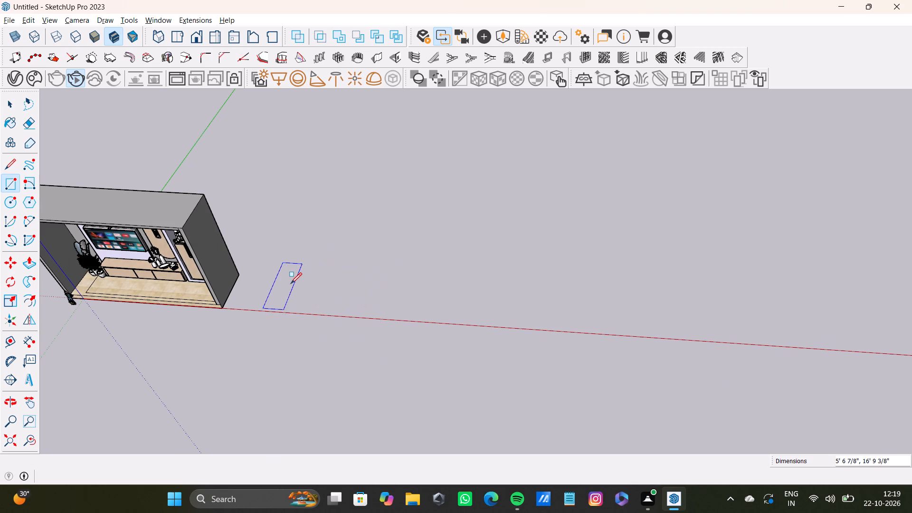
pyautogui.click(323, 284)
pyautogui.press('space')
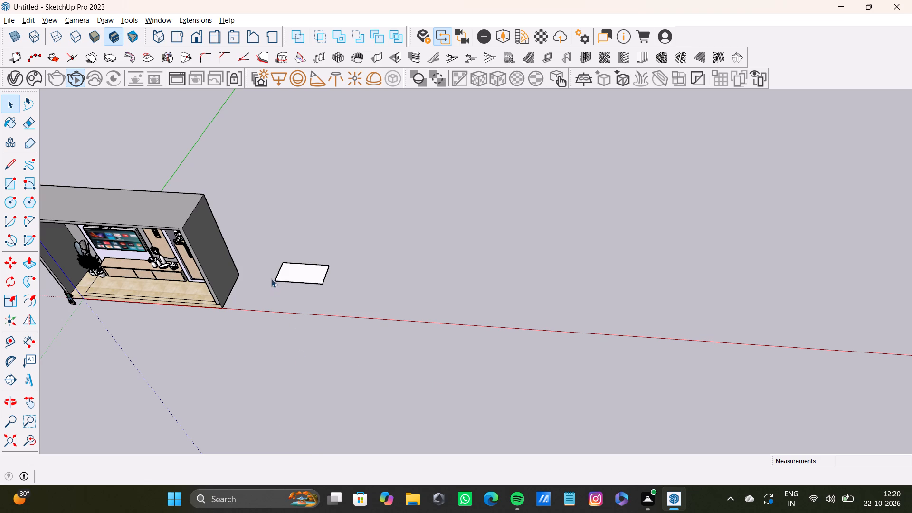
# Push/Pull the new rectangle's face upward slightly to form a thin floor slab.
pyautogui.scroll(15, 267, 292)
pyautogui.keyDown('shift'); pyautogui.moveTo(304, 268); pyautogui.dragTo(363, 307, button='middle'); pyautogui.keyUp('shift')
pyautogui.scroll(4, 363, 306)
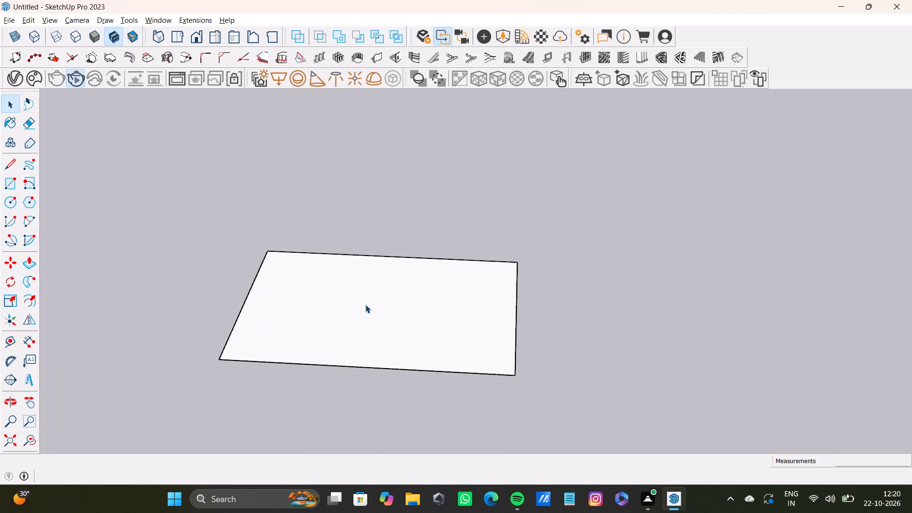
pyautogui.scroll(3, 365, 304)
pyautogui.click(366, 302)
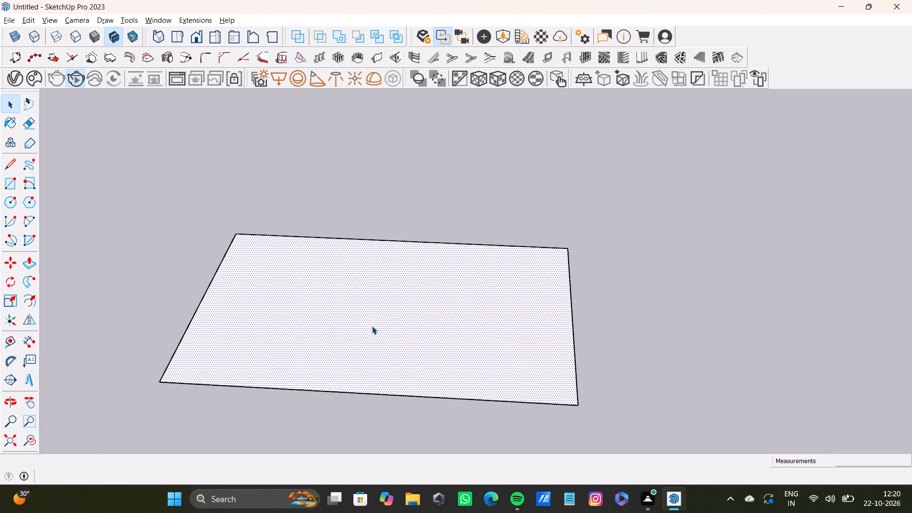
pyautogui.press('p')
pyautogui.moveTo(371, 326); pyautogui.dragTo(364, 317)
pyautogui.press('space')
pyautogui.scroll(-4, 361, 317)
pyautogui.moveTo(354, 332); pyautogui.dragTo(473, 266, button='middle')
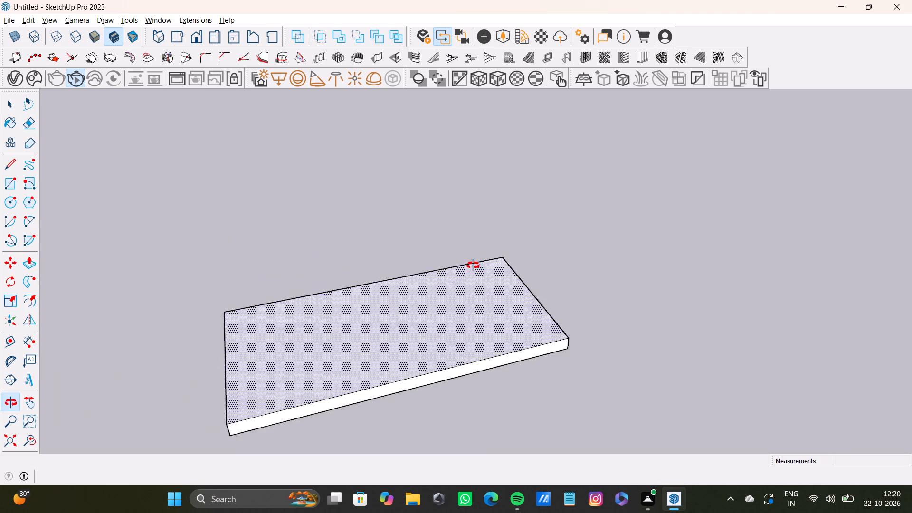
pyautogui.moveTo(473, 266); pyautogui.dragTo(352, 367, button='middle')
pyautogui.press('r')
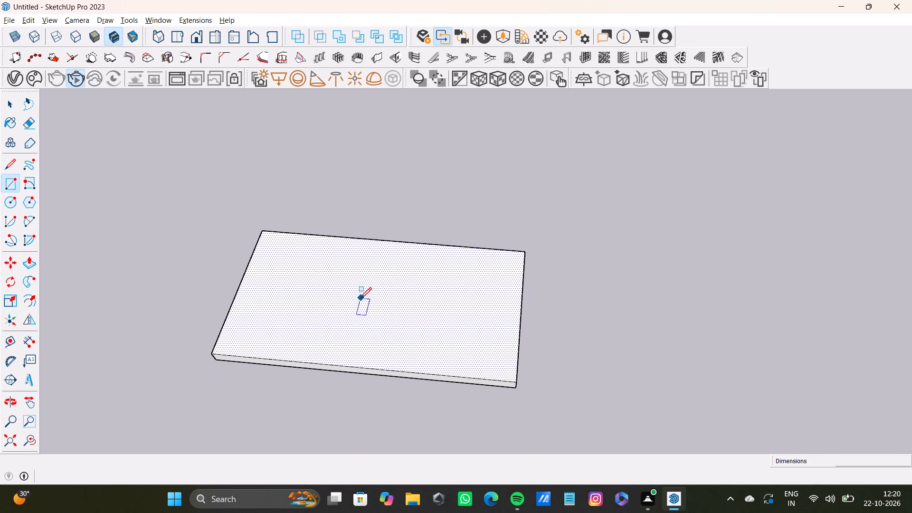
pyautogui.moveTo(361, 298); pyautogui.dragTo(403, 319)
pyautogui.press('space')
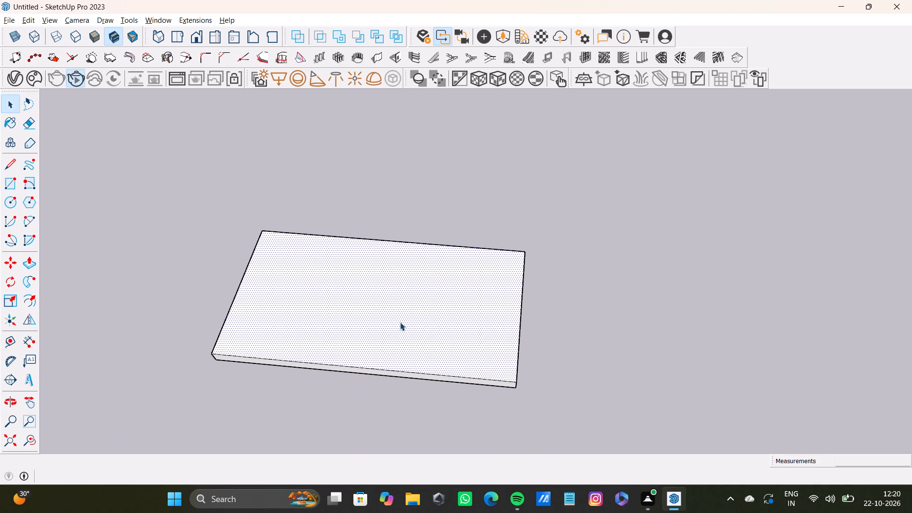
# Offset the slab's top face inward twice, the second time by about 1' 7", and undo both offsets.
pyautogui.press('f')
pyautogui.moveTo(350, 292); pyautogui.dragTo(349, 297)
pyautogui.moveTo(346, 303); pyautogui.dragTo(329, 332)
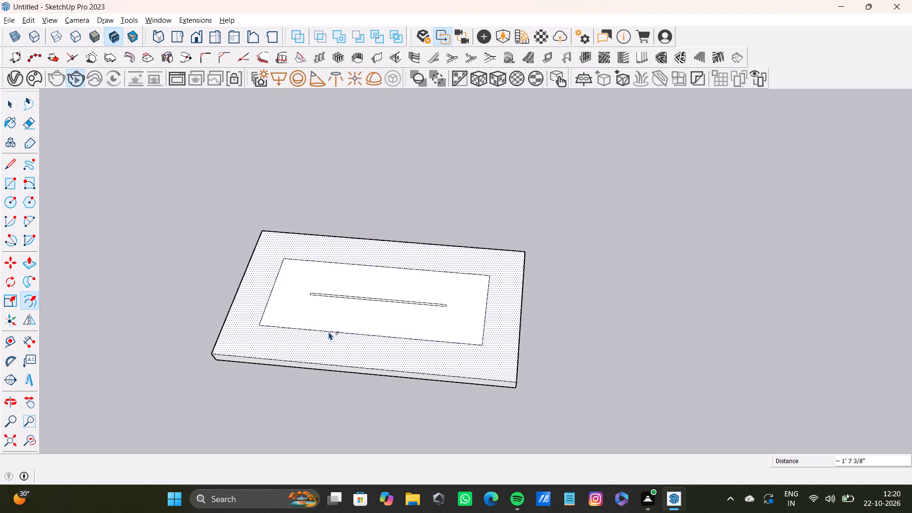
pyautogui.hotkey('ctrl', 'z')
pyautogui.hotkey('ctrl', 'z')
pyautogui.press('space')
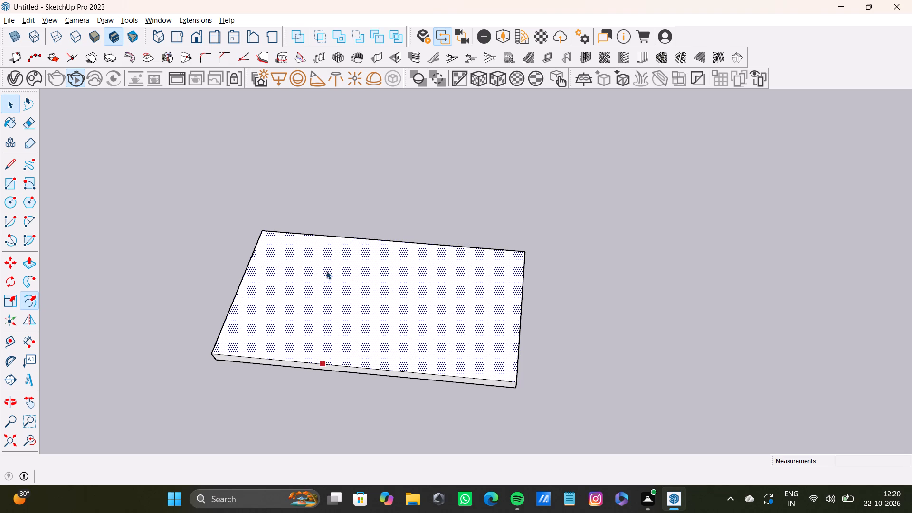
# Select the slab's top face with its edges and offset its outline inward by about 3 7/8".
pyautogui.click(435, 191)
pyautogui.doubleClick(355, 305)
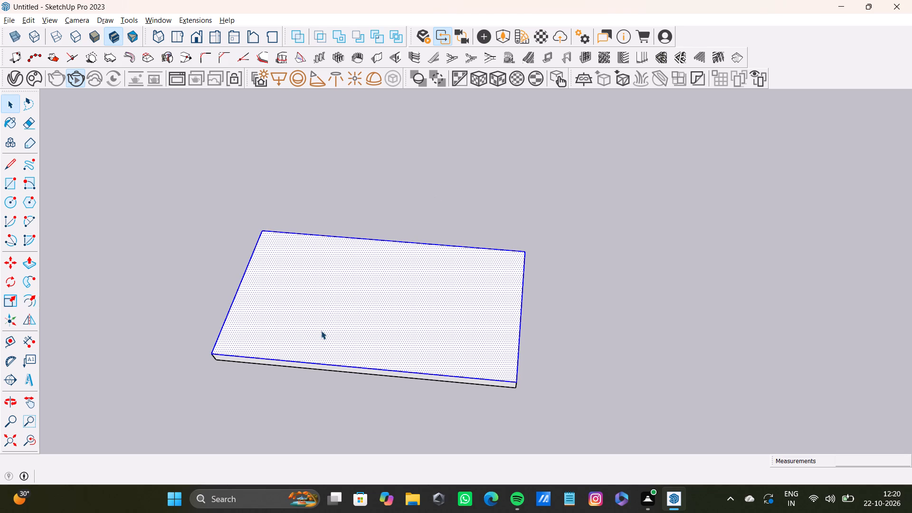
pyautogui.press('f')
pyautogui.moveTo(343, 311); pyautogui.dragTo(287, 348)
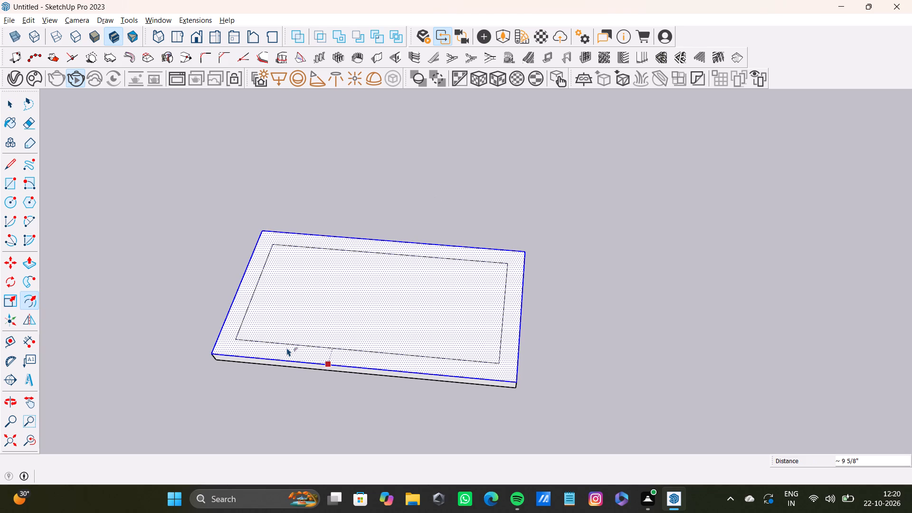
pyautogui.moveTo(287, 348); pyautogui.dragTo(279, 355)
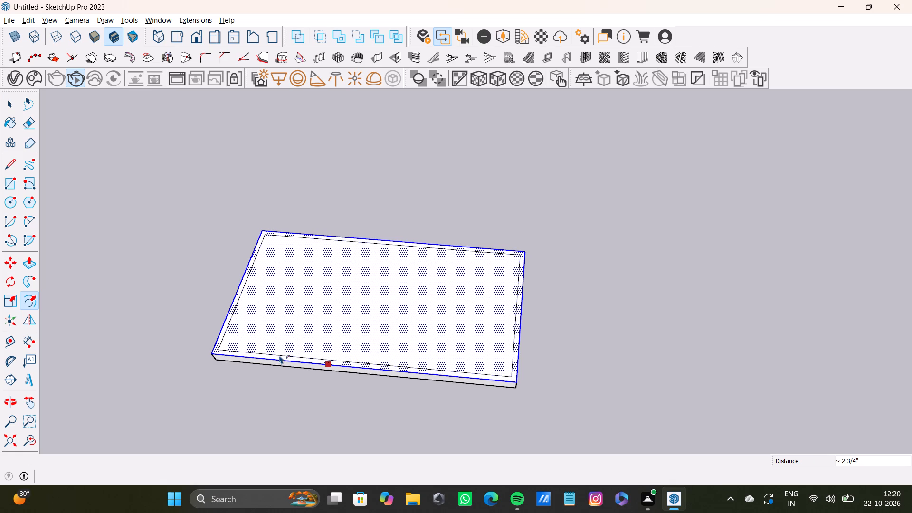
pyautogui.moveTo(279, 355); pyautogui.dragTo(290, 354)
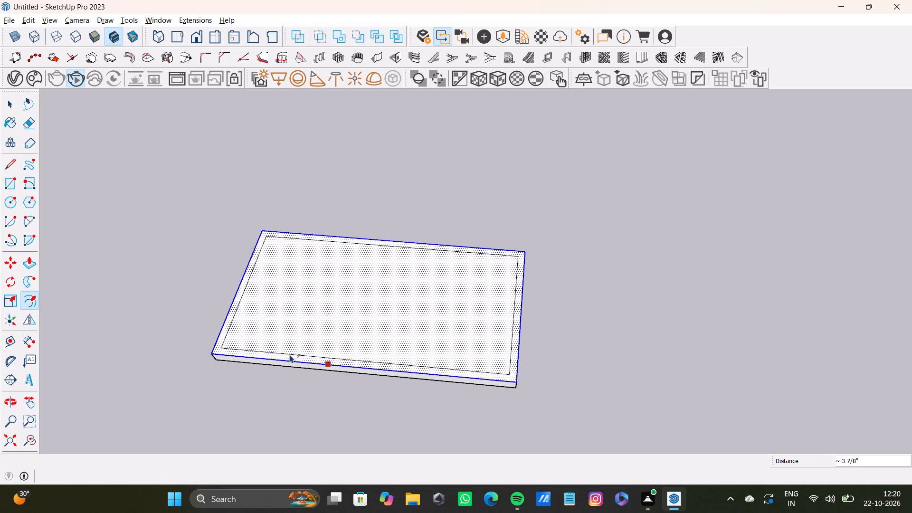
pyautogui.moveTo(290, 354); pyautogui.dragTo(290, 354)
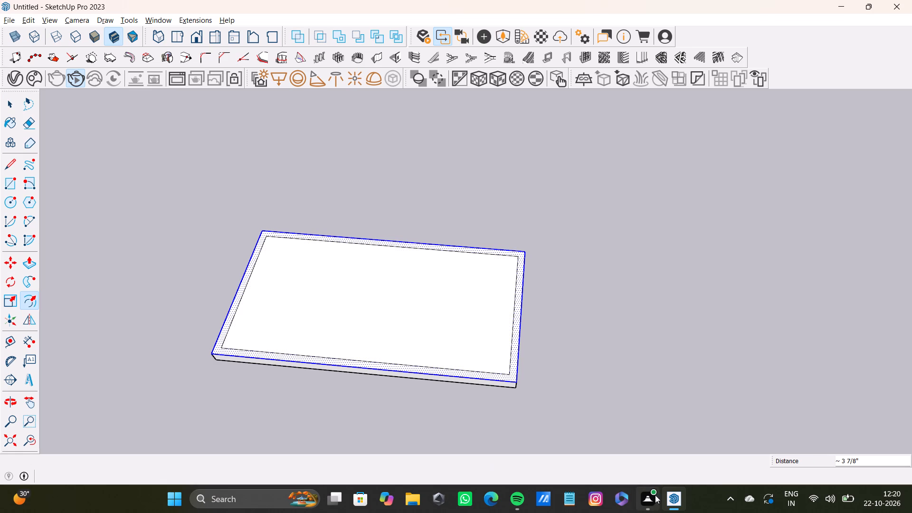
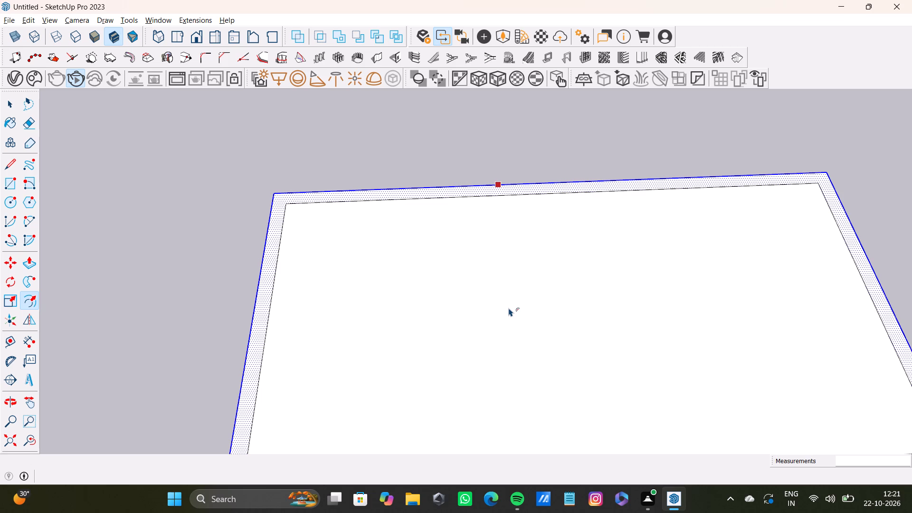
# Draw short lines from the inner outline's two back corners to the slab's side edges, separating the back strip of the border.
pyautogui.scroll(-10, 509, 308)
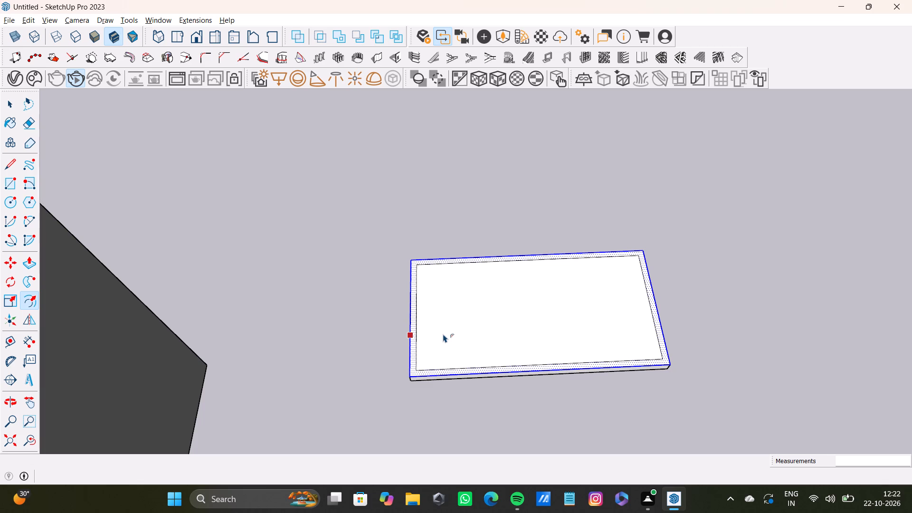
pyautogui.scroll(7, 445, 283)
pyautogui.scroll(-6, 454, 269)
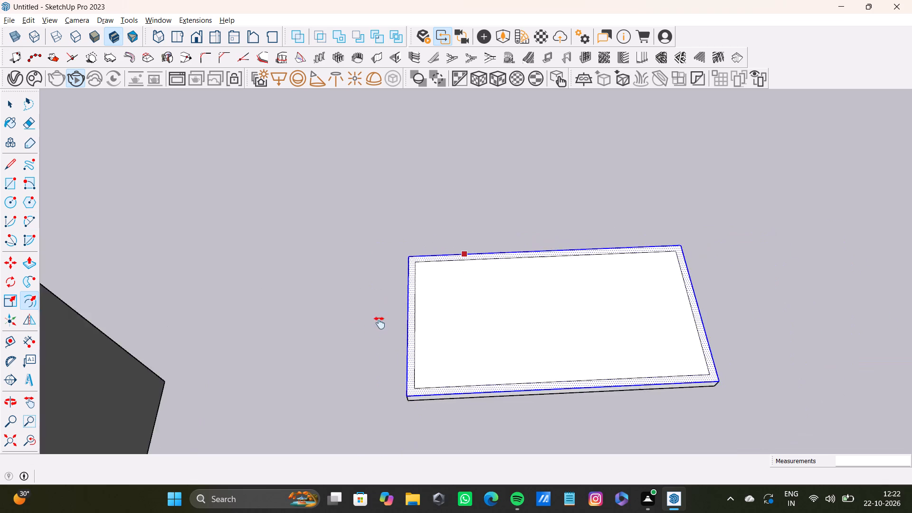
pyautogui.keyDown('shift'); pyautogui.moveTo(486, 323); pyautogui.dragTo(291, 331, button='middle'); pyautogui.keyUp('shift')
pyautogui.scroll(7, 229, 290)
pyautogui.press('l')
pyautogui.scroll(6, 226, 246)
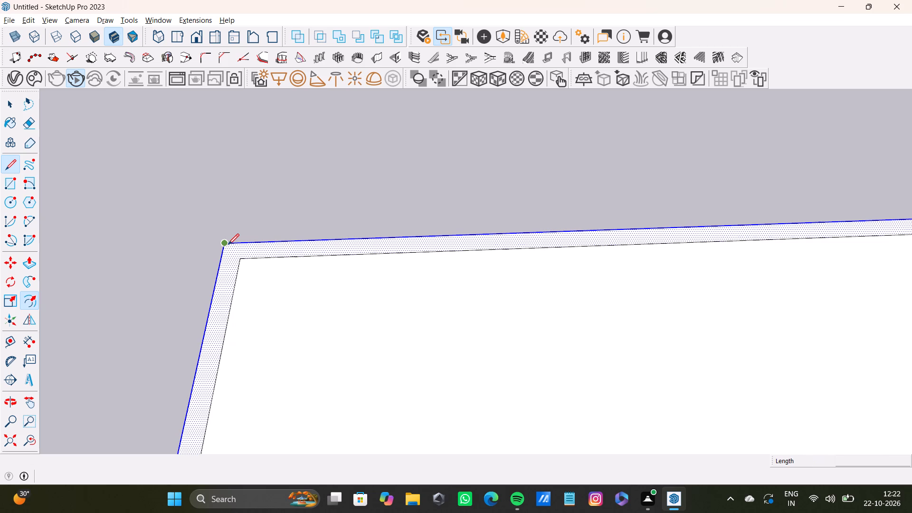
pyautogui.moveTo(243, 261); pyautogui.dragTo(238, 261)
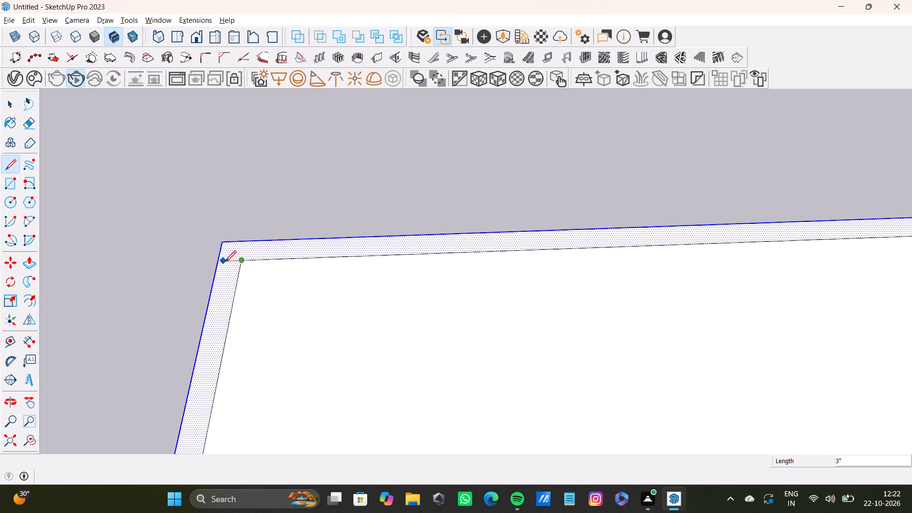
pyautogui.click(220, 262)
pyautogui.scroll(-14, 274, 271)
pyautogui.keyDown('shift'); pyautogui.moveTo(427, 326); pyautogui.dragTo(266, 342, button='middle'); pyautogui.keyUp('shift')
pyautogui.scroll(3, 481, 317)
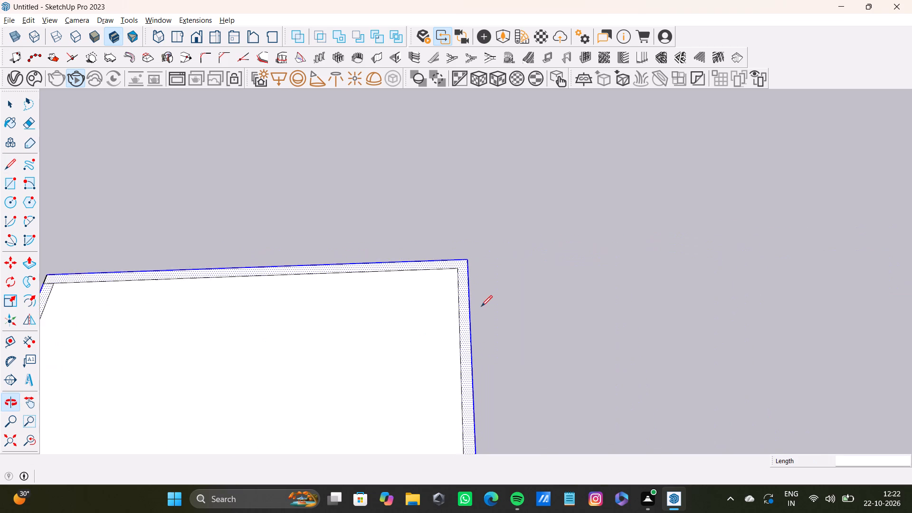
pyautogui.scroll(9, 481, 306)
pyautogui.click(442, 266)
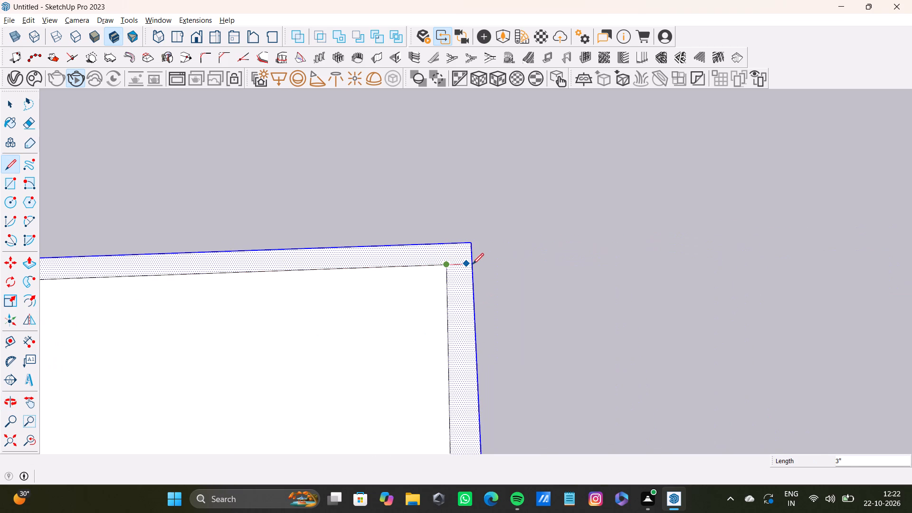
pyautogui.click(472, 264)
pyautogui.press('space')
# Push/Pull the slab's back border strip upward in three pulls, the first about 2' 2 5/16", to form the back wall.
pyautogui.scroll(-8, 390, 286)
pyautogui.keyDown('shift'); pyautogui.moveTo(364, 293); pyautogui.dragTo(468, 278, button='middle'); pyautogui.keyUp('shift')
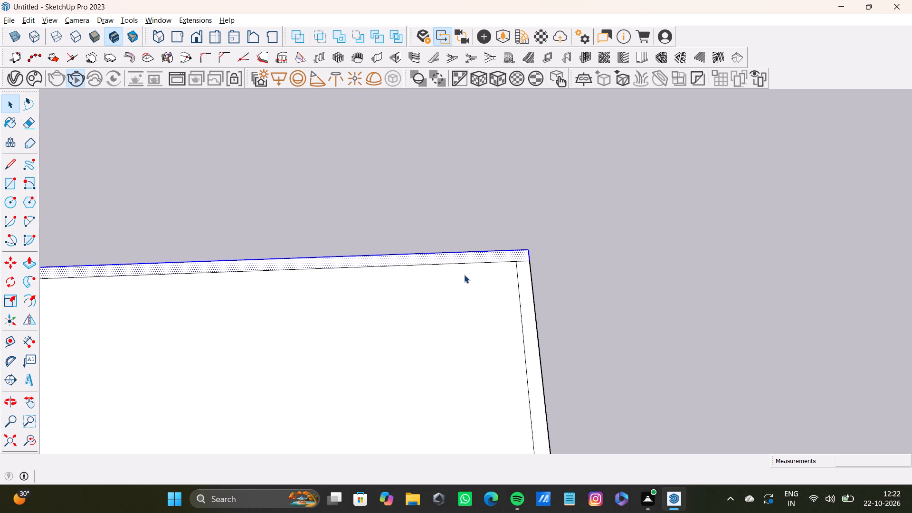
pyautogui.scroll(-8, 449, 267)
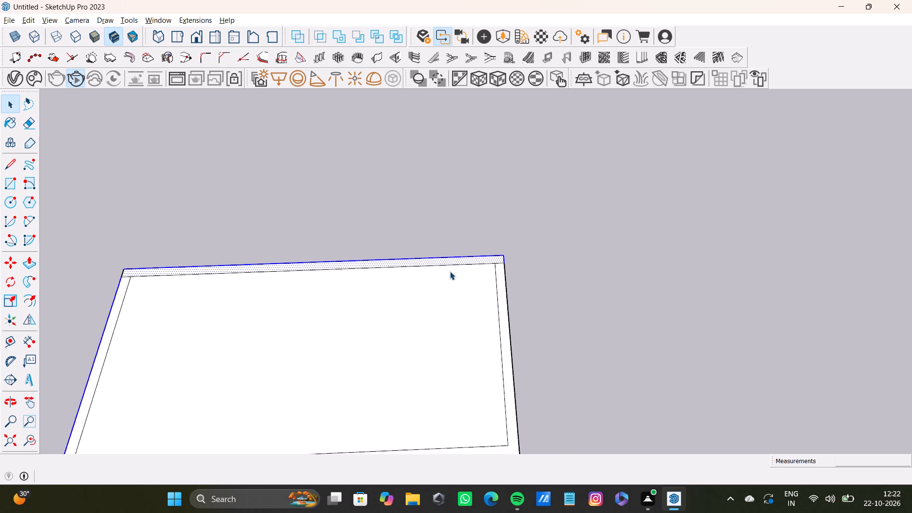
pyautogui.scroll(-4, 450, 271)
pyautogui.keyDown('shift'); pyautogui.moveTo(391, 320); pyautogui.dragTo(323, 344, button='middle'); pyautogui.keyUp('shift')
pyautogui.moveTo(332, 336); pyautogui.dragTo(353, 285, button='middle')
pyautogui.scroll(8, 415, 278)
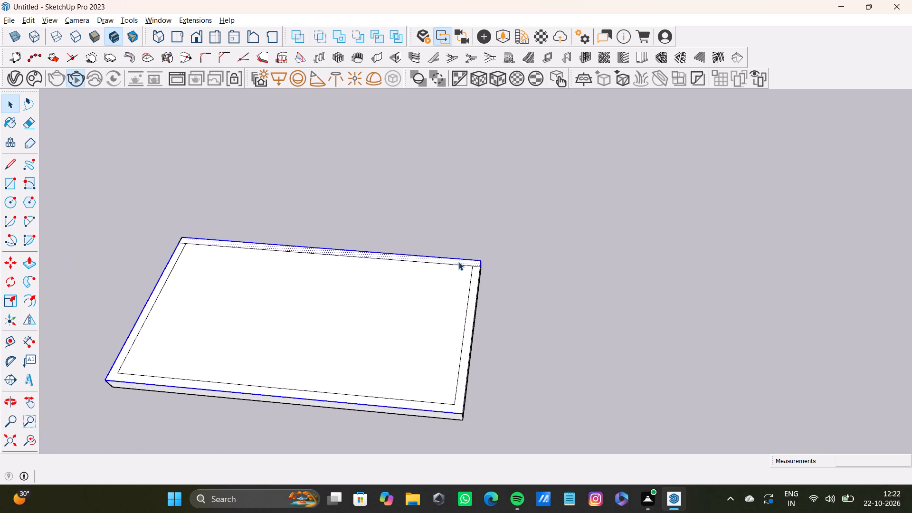
pyautogui.scroll(3, 458, 262)
pyautogui.click(475, 262)
pyautogui.press('p')
pyautogui.moveTo(475, 262); pyautogui.dragTo(410, 190)
pyautogui.scroll(-9, 391, 215)
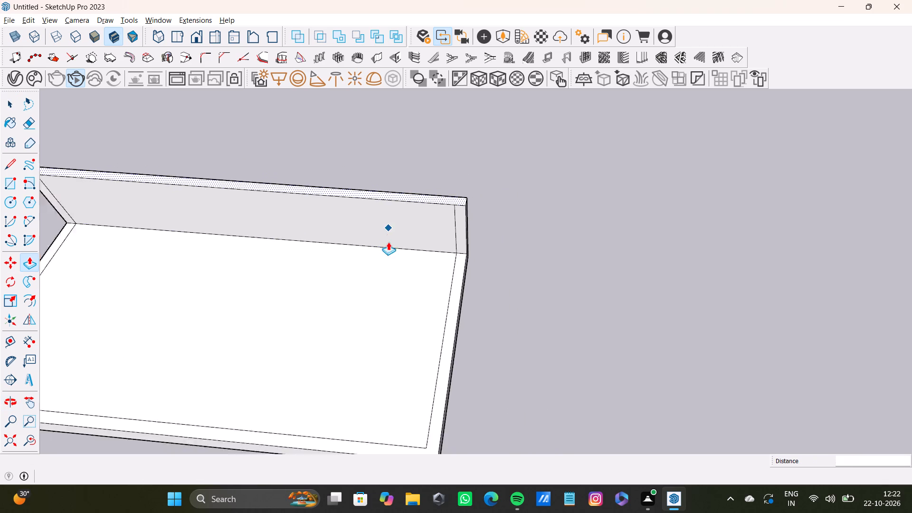
pyautogui.moveTo(392, 242); pyautogui.dragTo(359, 247, button='middle')
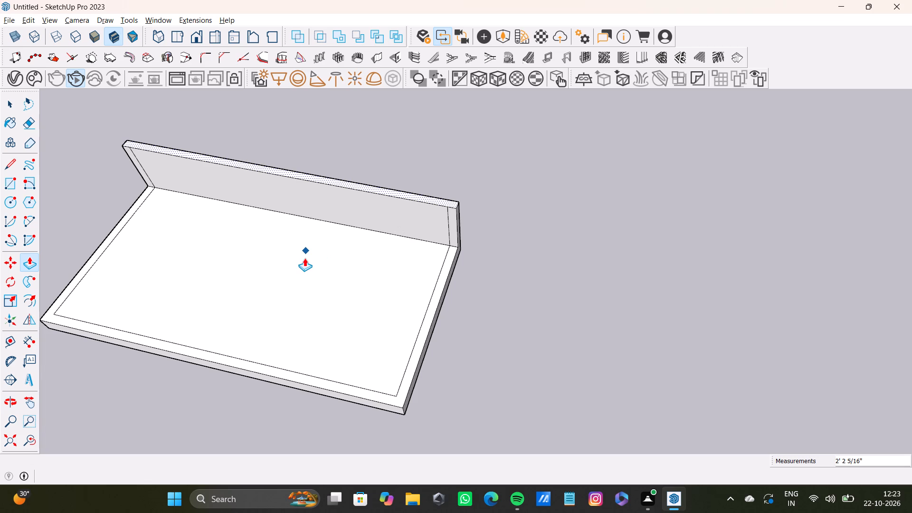
pyautogui.scroll(4, 461, 204)
pyautogui.moveTo(453, 199); pyautogui.dragTo(393, 153)
pyautogui.scroll(-9, 393, 162)
pyautogui.keyDown('shift'); pyautogui.moveTo(401, 190); pyautogui.dragTo(291, 208, button='middle'); pyautogui.keyUp('shift')
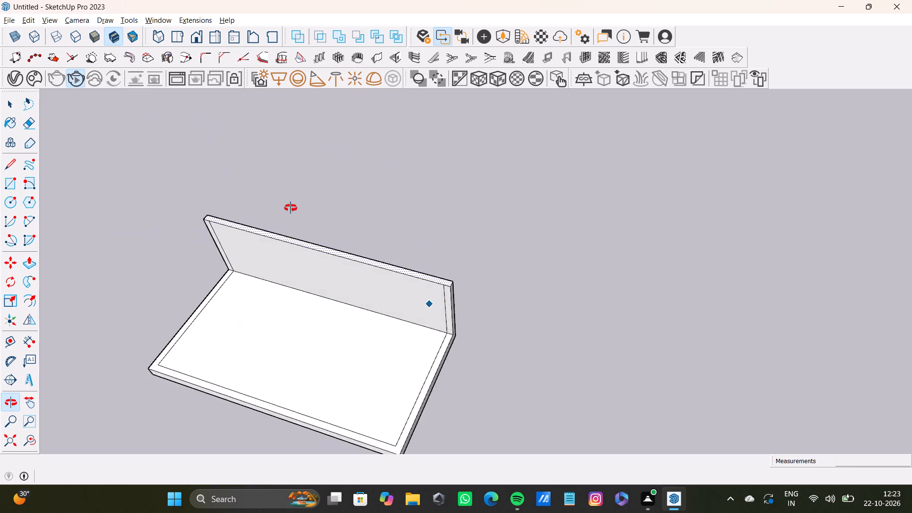
pyautogui.keyDown('shift'); pyautogui.moveTo(291, 208); pyautogui.dragTo(292, 204, button='middle'); pyautogui.keyUp('shift')
pyautogui.moveTo(418, 242); pyautogui.dragTo(382, 156)
# Push/Pull the back wall's outer face outward slightly to thicken the wall.
pyautogui.scroll(-6, 383, 180)
pyautogui.moveTo(384, 244); pyautogui.dragTo(475, 192, button='middle')
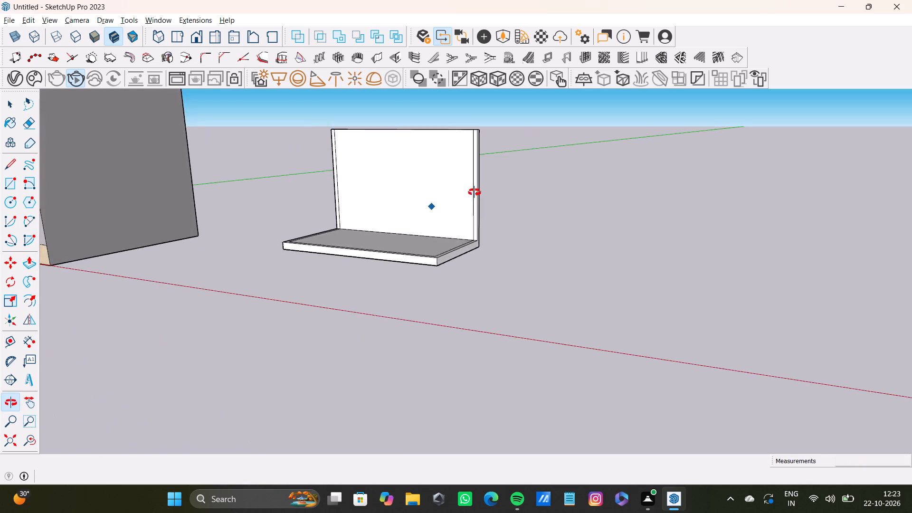
pyautogui.moveTo(475, 192); pyautogui.dragTo(519, 271, button='middle')
pyautogui.scroll(-1, 519, 271)
pyautogui.scroll(8, 333, 283)
pyautogui.keyDown('shift'); pyautogui.moveTo(330, 288); pyautogui.dragTo(348, 286, button='middle'); pyautogui.keyUp('shift')
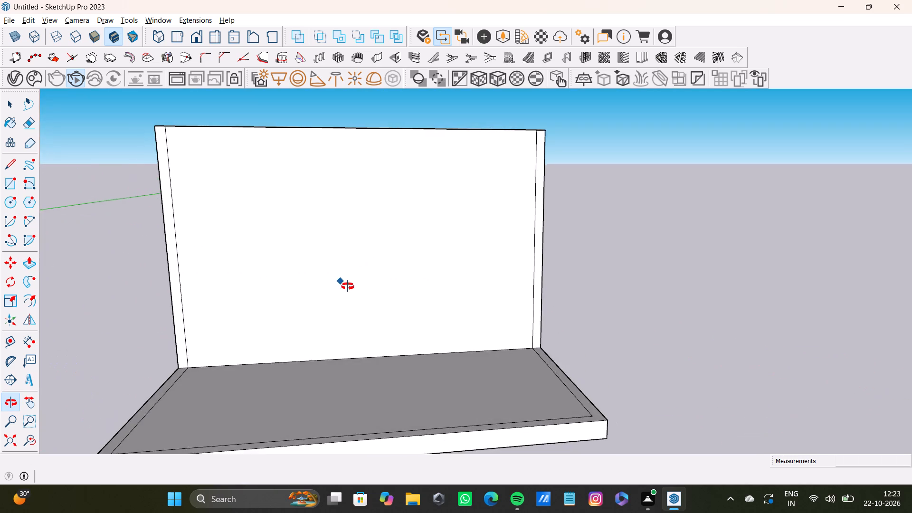
pyautogui.keyDown('shift'); pyautogui.moveTo(348, 286); pyautogui.dragTo(344, 289, button='middle'); pyautogui.keyUp('shift')
pyautogui.scroll(-4, 344, 289)
pyautogui.keyDown('shift'); pyautogui.moveTo(342, 292); pyautogui.dragTo(93, 313, button='middle'); pyautogui.keyUp('shift')
pyautogui.scroll(4, 510, 280)
pyautogui.moveTo(514, 278); pyautogui.dragTo(439, 279, button='middle')
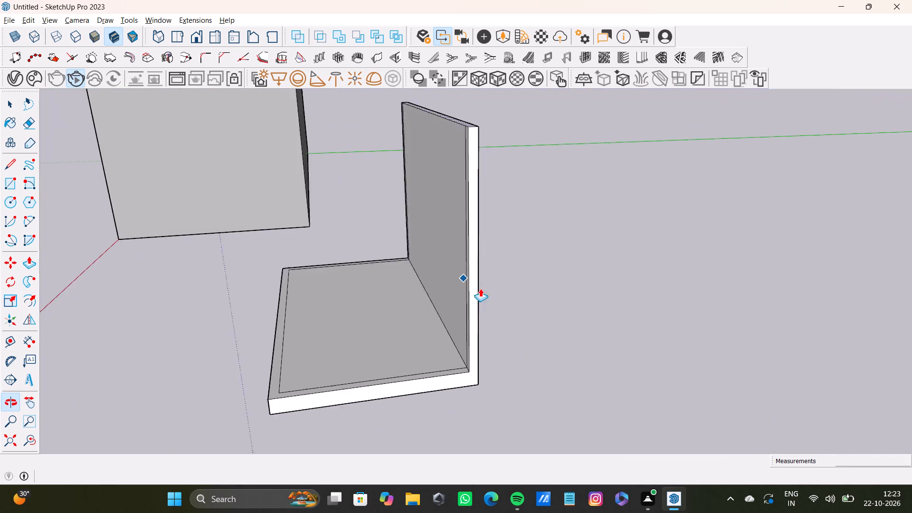
pyautogui.moveTo(498, 295); pyautogui.dragTo(430, 300, button='middle')
pyautogui.press('space')
pyautogui.click(437, 282)
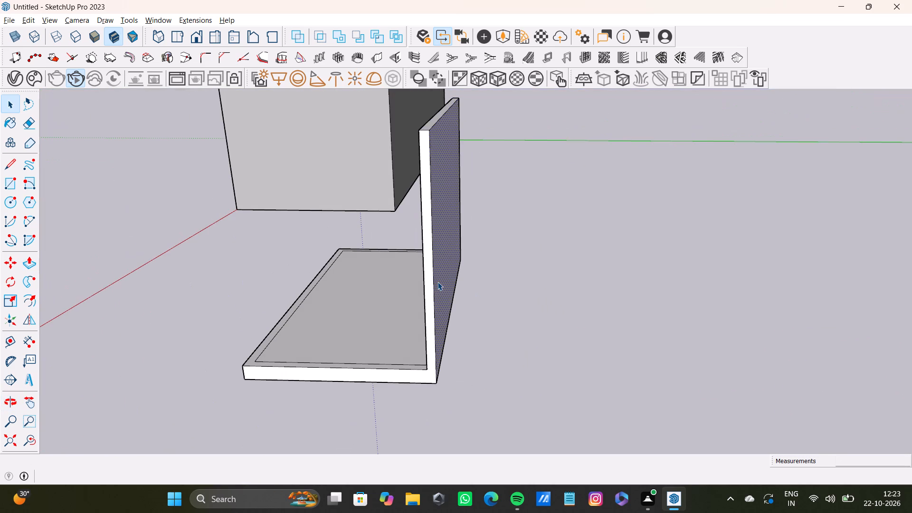
pyautogui.press('p')
pyautogui.moveTo(437, 282); pyautogui.dragTo(446, 282)
pyautogui.press('space')
# Push/Pull the back wall's outer face inward by about 1 13/16".
pyautogui.scroll(-4, 446, 281)
pyautogui.scroll(1, 404, 304)
pyautogui.moveTo(404, 304); pyautogui.dragTo(501, 295, button='middle')
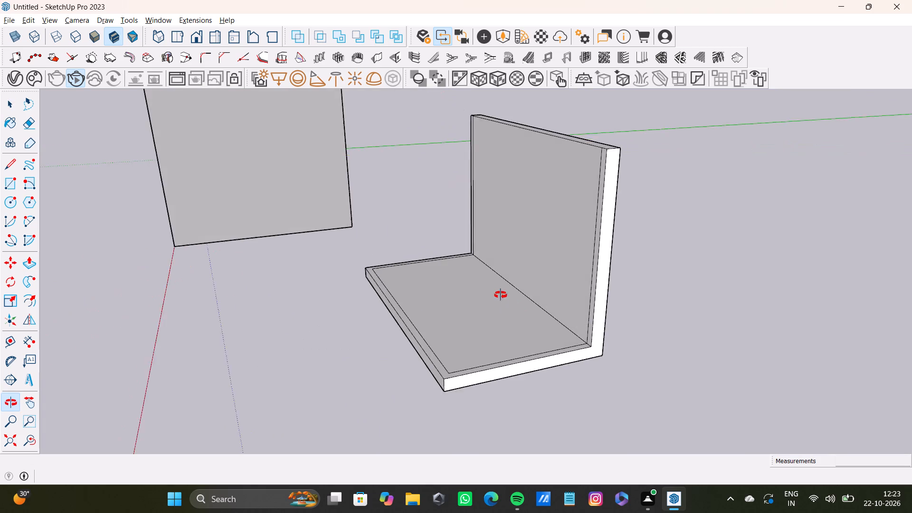
pyautogui.moveTo(501, 295); pyautogui.dragTo(433, 302, button='middle')
pyautogui.scroll(3, 461, 296)
pyautogui.moveTo(510, 284); pyautogui.dragTo(465, 287, button='middle')
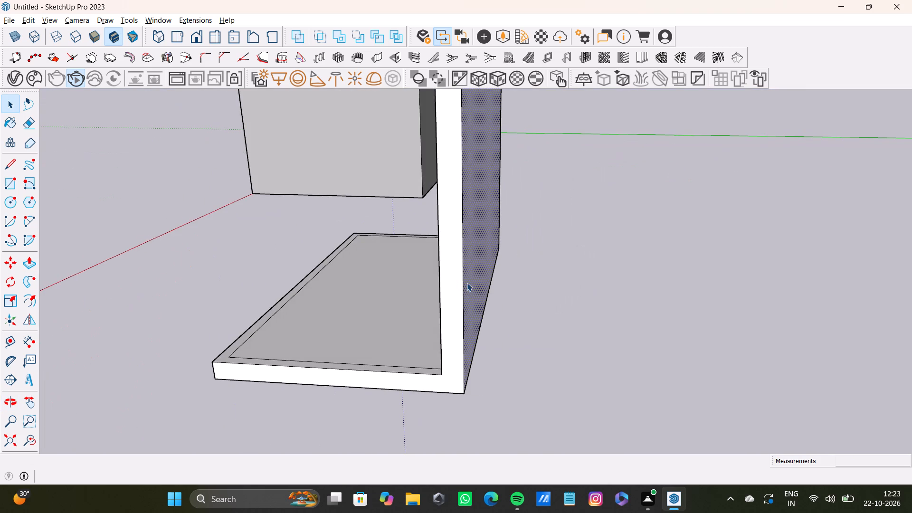
pyautogui.click(467, 283)
pyautogui.press('p')
pyautogui.click(469, 285)
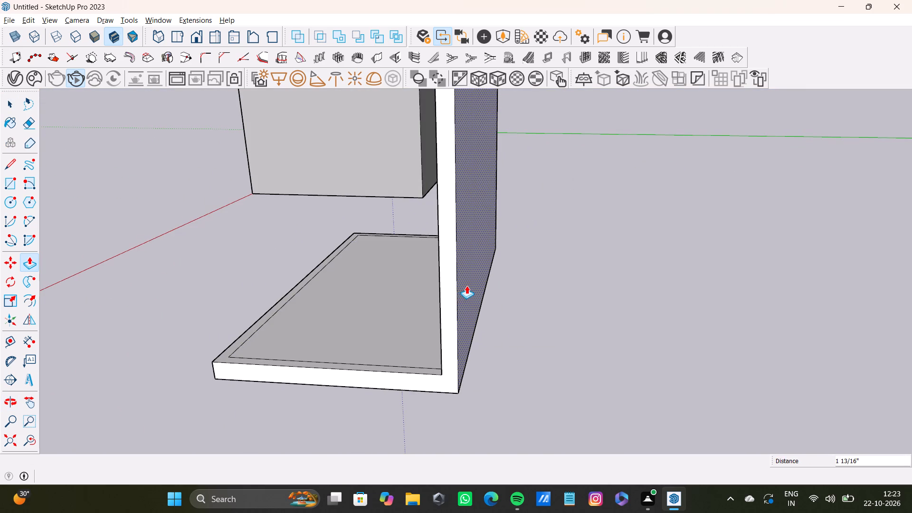
pyautogui.press('space')
# Push/Pull the back wall's top face upward by about 2' 9" to make the wall taller.
pyautogui.scroll(-5, 467, 286)
pyautogui.moveTo(458, 309); pyautogui.dragTo(669, 318, button='middle')
pyautogui.scroll(-3, 532, 283)
pyautogui.keyDown('shift'); pyautogui.moveTo(517, 279); pyautogui.dragTo(550, 347, button='middle'); pyautogui.keyUp('shift')
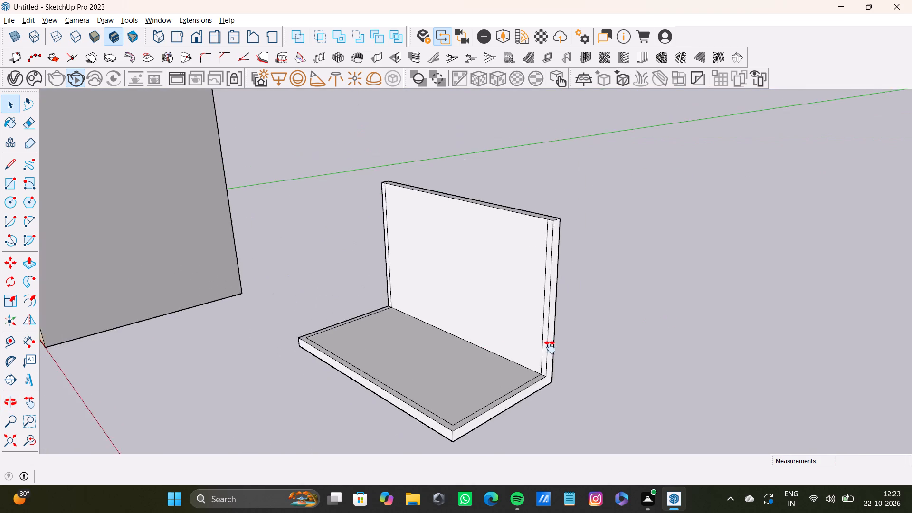
pyautogui.keyDown('shift'); pyautogui.moveTo(550, 347); pyautogui.dragTo(609, 396, button='middle'); pyautogui.keyUp('shift')
pyautogui.scroll(6, 607, 300)
pyautogui.click(634, 261)
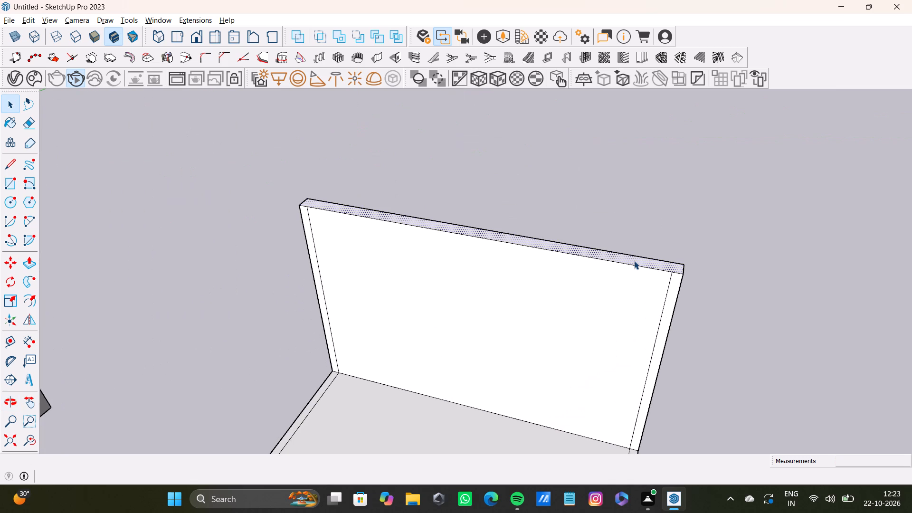
pyautogui.press('p')
pyautogui.moveTo(634, 261); pyautogui.dragTo(596, 176)
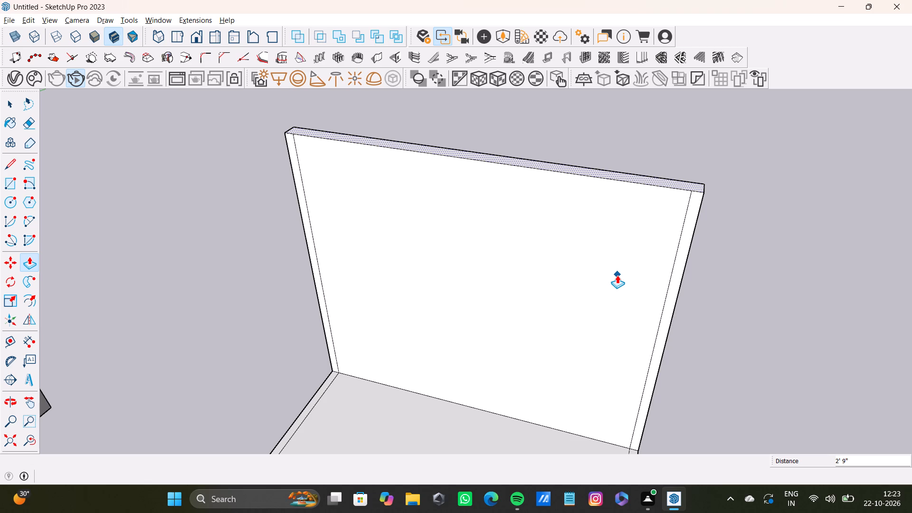
# Push/Pull the narrow strip at the back wall's left end forward about 6' 8 7/16" to form the left side wall.
pyautogui.scroll(-12, 617, 276)
pyautogui.moveTo(477, 381); pyautogui.dragTo(505, 305, button='middle')
pyautogui.scroll(5, 477, 323)
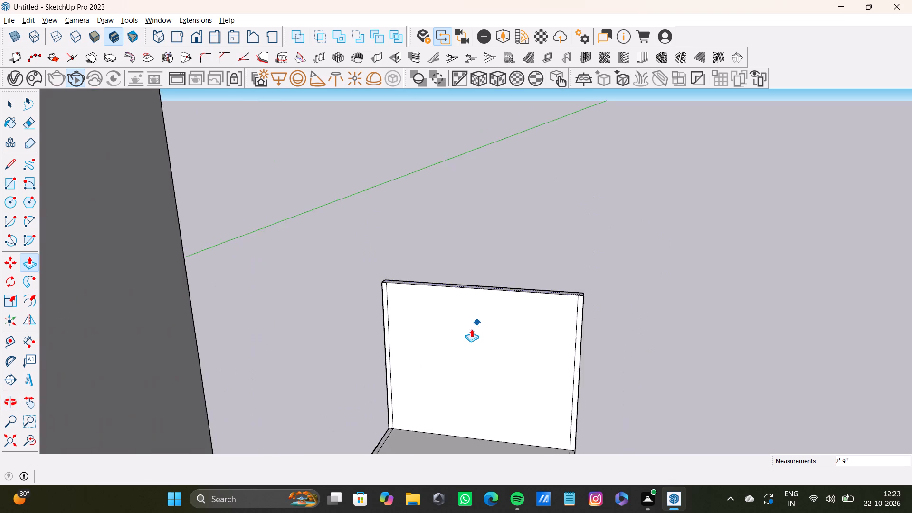
pyautogui.scroll(3, 471, 329)
pyautogui.keyDown('shift'); pyautogui.moveTo(471, 329); pyautogui.dragTo(439, 213, button='middle'); pyautogui.keyUp('shift')
pyautogui.scroll(-7, 307, 293)
pyautogui.keyDown('shift'); pyautogui.scroll(1, 316, 291); pyautogui.keyUp('shift')
pyautogui.keyDown('shift'); pyautogui.moveTo(316, 290); pyautogui.dragTo(317, 297, button='middle'); pyautogui.keyUp('shift')
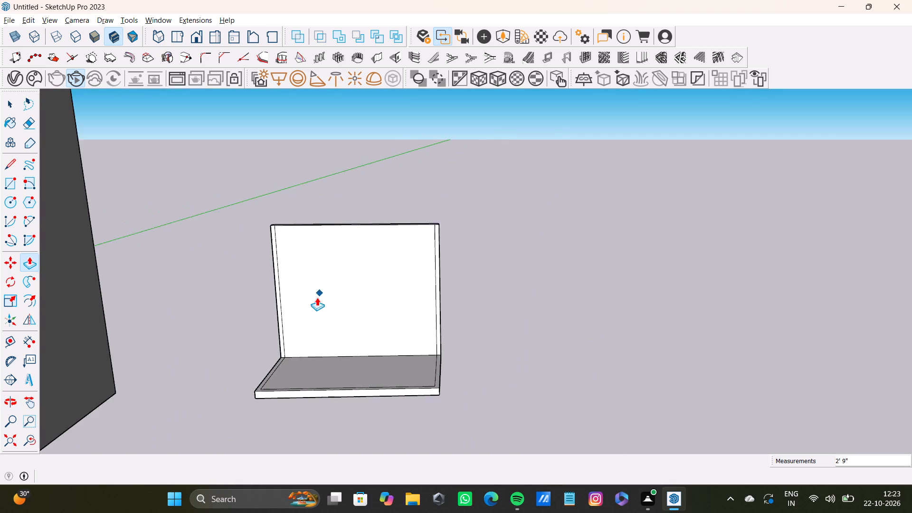
pyautogui.keyDown('shift'); pyautogui.moveTo(317, 297); pyautogui.dragTo(310, 257, button='middle'); pyautogui.keyUp('shift')
pyautogui.scroll(7, 302, 258)
pyautogui.scroll(-3, 315, 266)
pyautogui.keyDown('shift'); pyautogui.moveTo(317, 275); pyautogui.dragTo(330, 231, button='middle'); pyautogui.keyUp('shift')
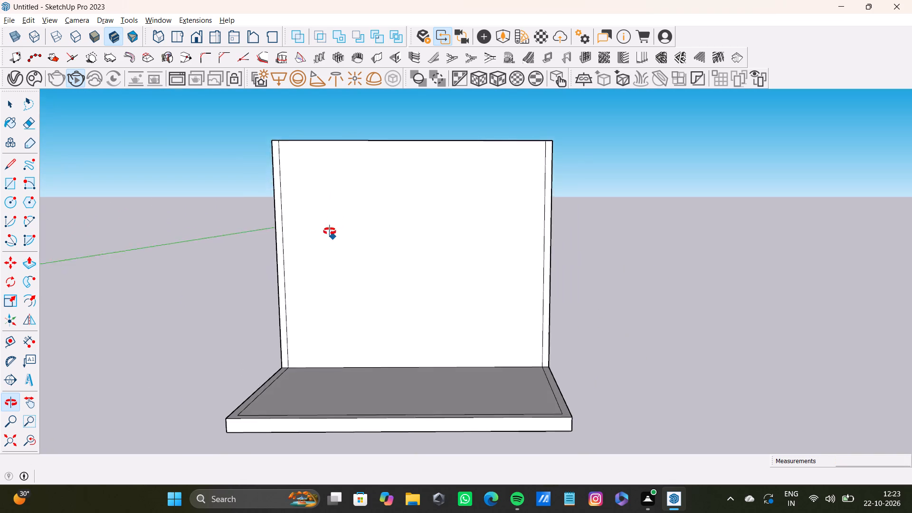
pyautogui.keyDown('shift'); pyautogui.moveTo(330, 231); pyautogui.dragTo(324, 216, button='middle'); pyautogui.keyUp('shift')
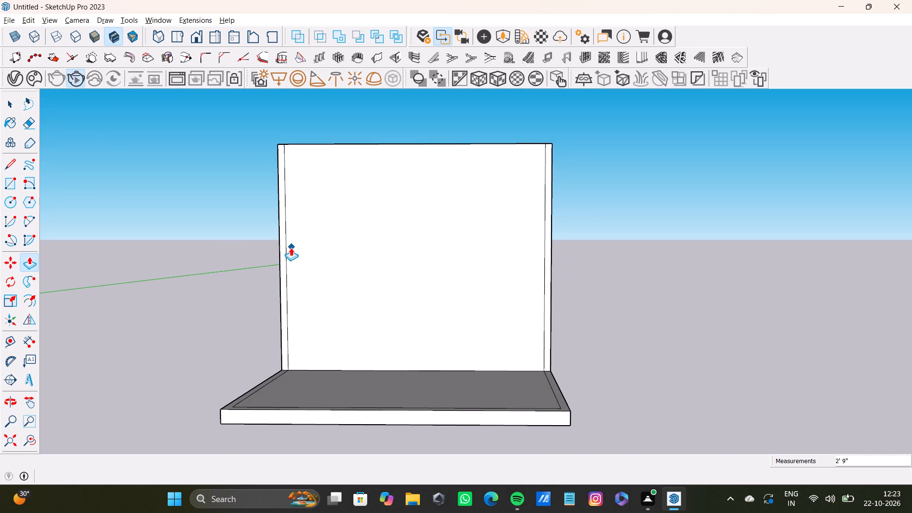
pyautogui.scroll(-8, 290, 251)
pyautogui.keyDown('shift'); pyautogui.moveTo(293, 256); pyautogui.dragTo(345, 257, button='middle'); pyautogui.keyUp('shift')
pyautogui.scroll(7, 345, 257)
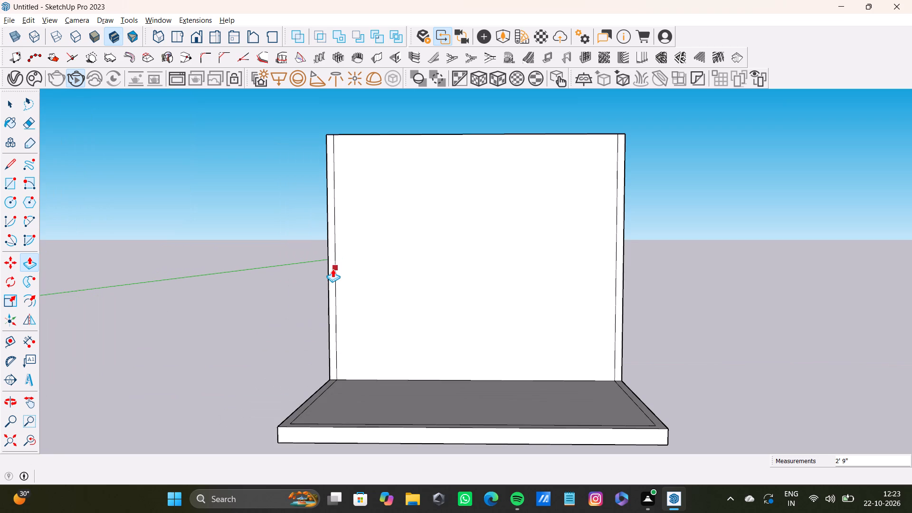
pyautogui.press('space')
pyautogui.click(331, 269)
pyautogui.press('p')
pyautogui.moveTo(331, 270); pyautogui.dragTo(309, 341)
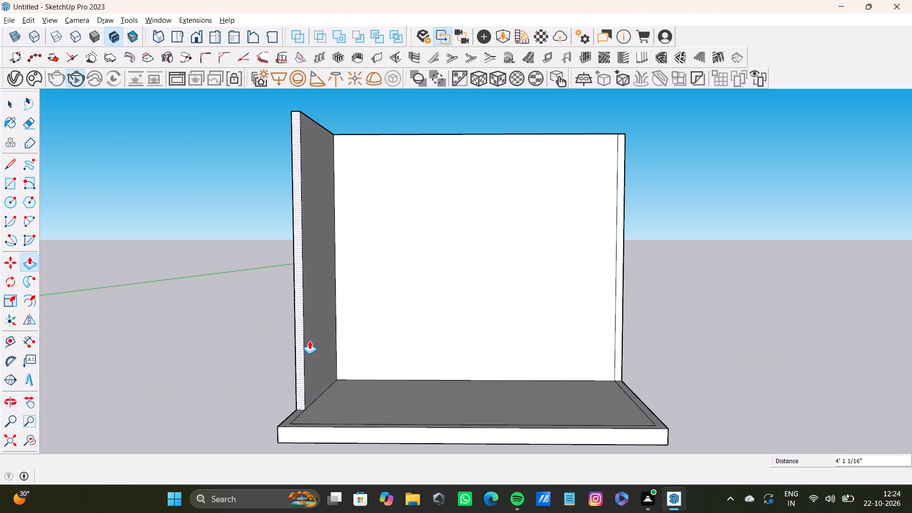
pyautogui.moveTo(309, 341); pyautogui.dragTo(288, 383)
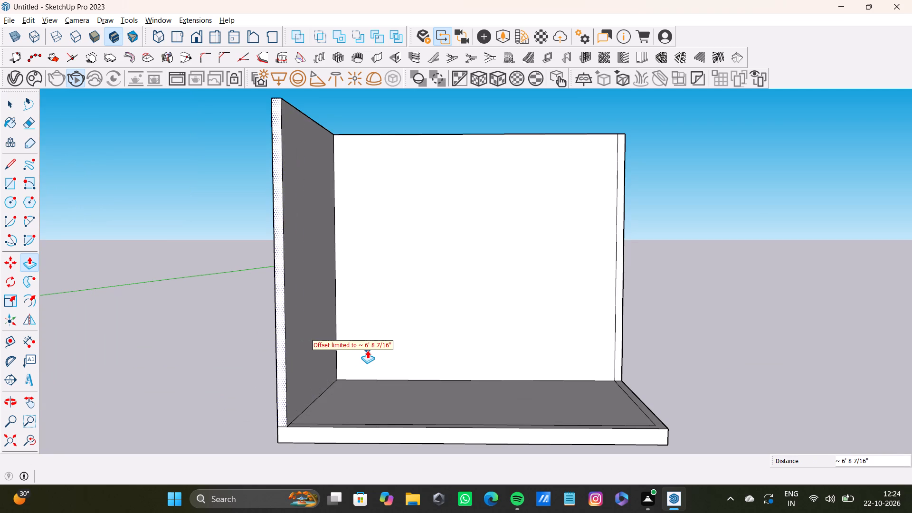
pyautogui.press('space')
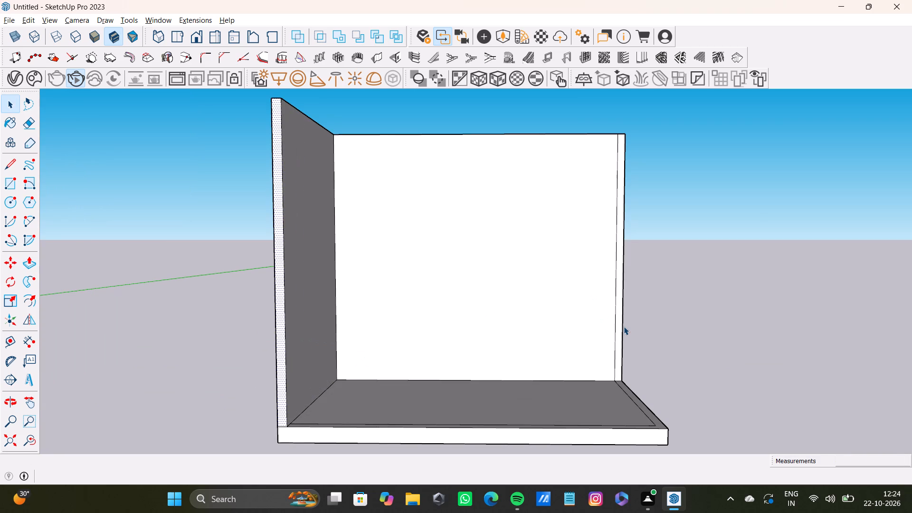
# Push/Pull the narrow strip at the back wall's right end forward about 6' 8 7/16" to form the right side wall.
pyautogui.click(620, 331)
pyautogui.press('p')
pyautogui.moveTo(620, 331); pyautogui.dragTo(627, 423)
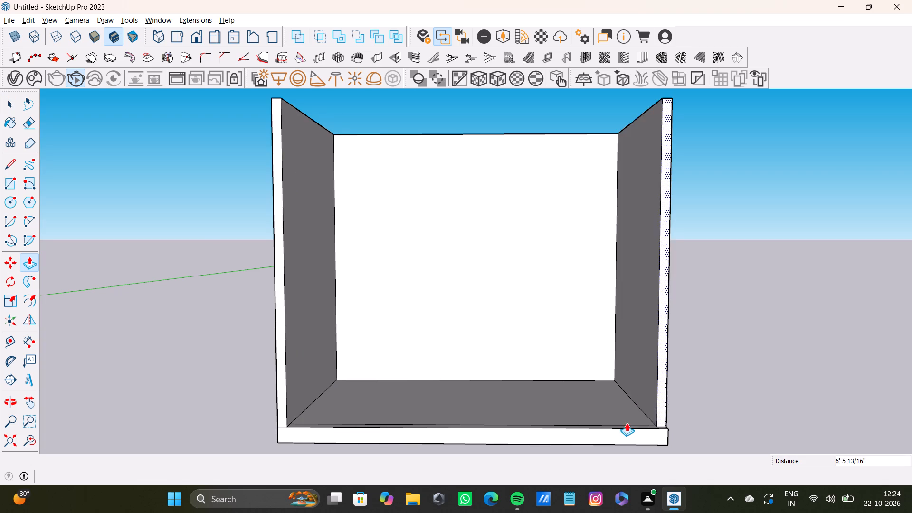
pyautogui.moveTo(627, 423); pyautogui.dragTo(641, 421)
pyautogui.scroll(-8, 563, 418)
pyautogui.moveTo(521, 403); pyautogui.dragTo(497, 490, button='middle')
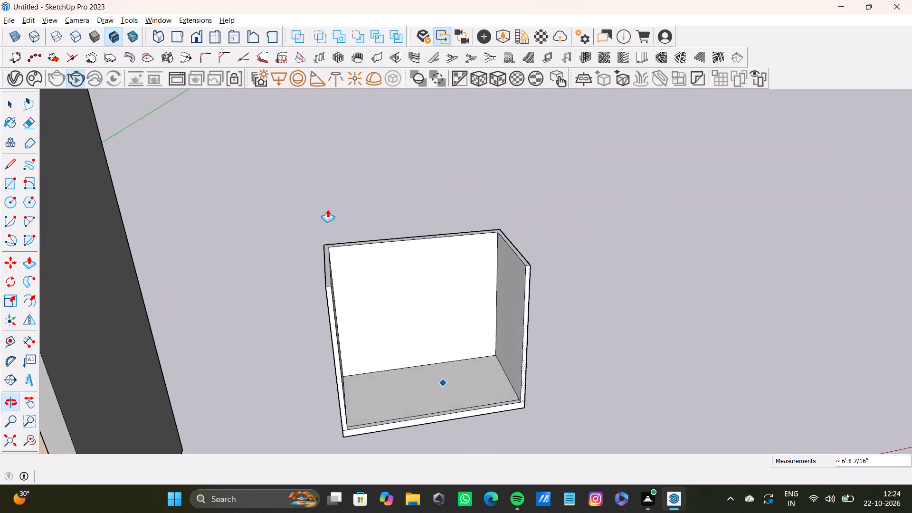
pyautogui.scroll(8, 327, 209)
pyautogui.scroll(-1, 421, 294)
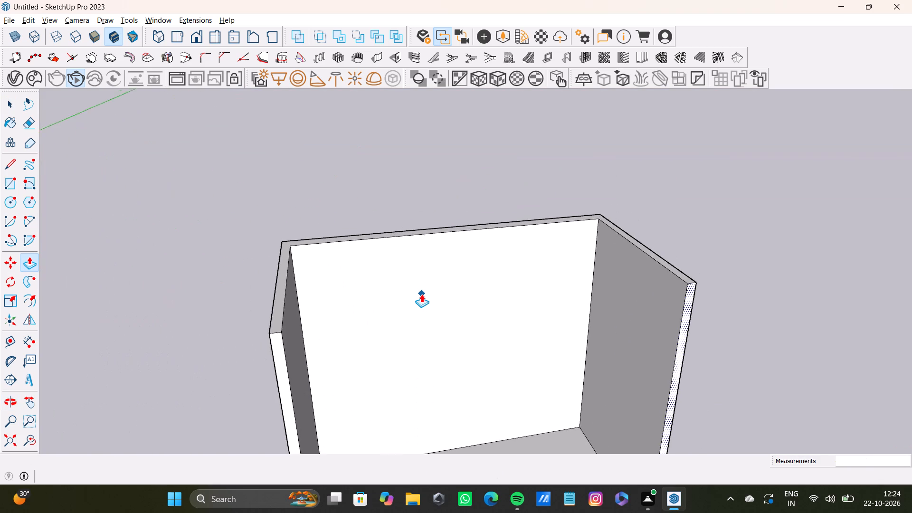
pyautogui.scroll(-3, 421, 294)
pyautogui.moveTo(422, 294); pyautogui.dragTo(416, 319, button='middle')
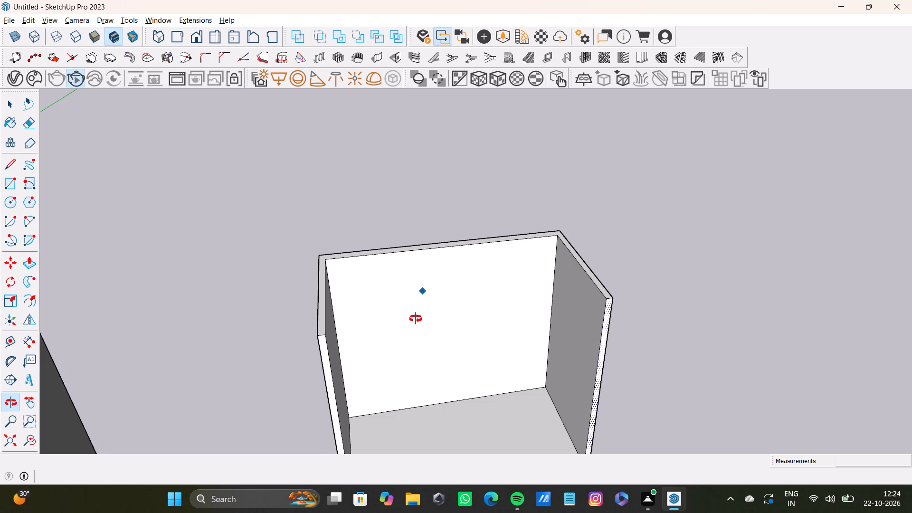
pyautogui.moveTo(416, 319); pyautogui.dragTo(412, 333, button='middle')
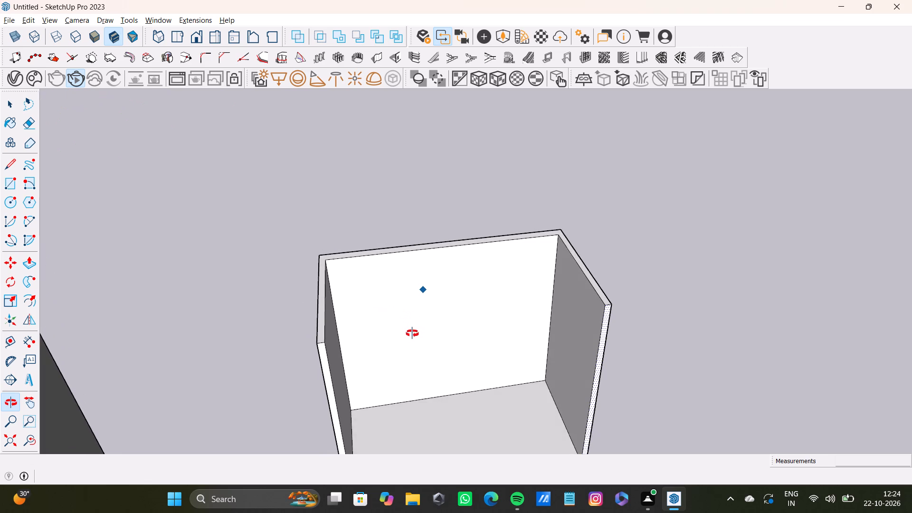
# Examine the new room shell's back wall, side walls and floor from several angles beside the TV-unit room.
pyautogui.moveTo(412, 333); pyautogui.dragTo(402, 335, button='middle')
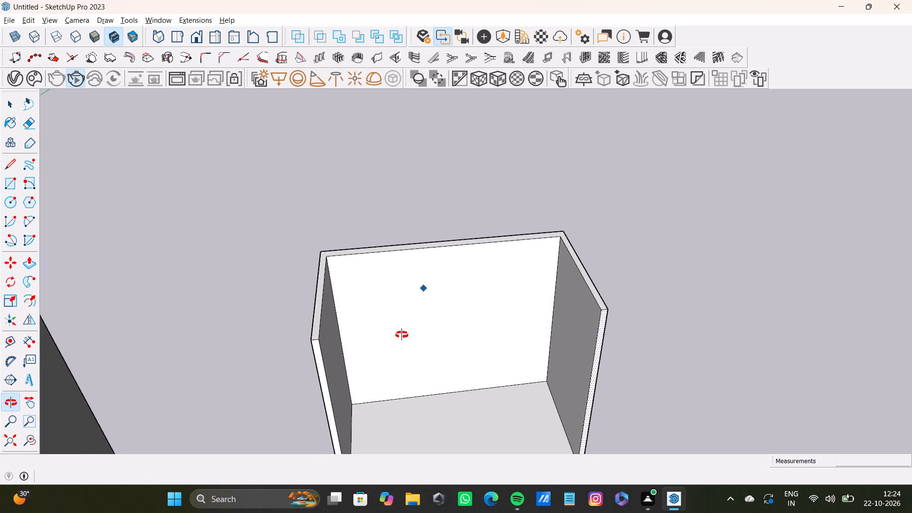
pyautogui.moveTo(402, 335); pyautogui.dragTo(398, 336, button='middle')
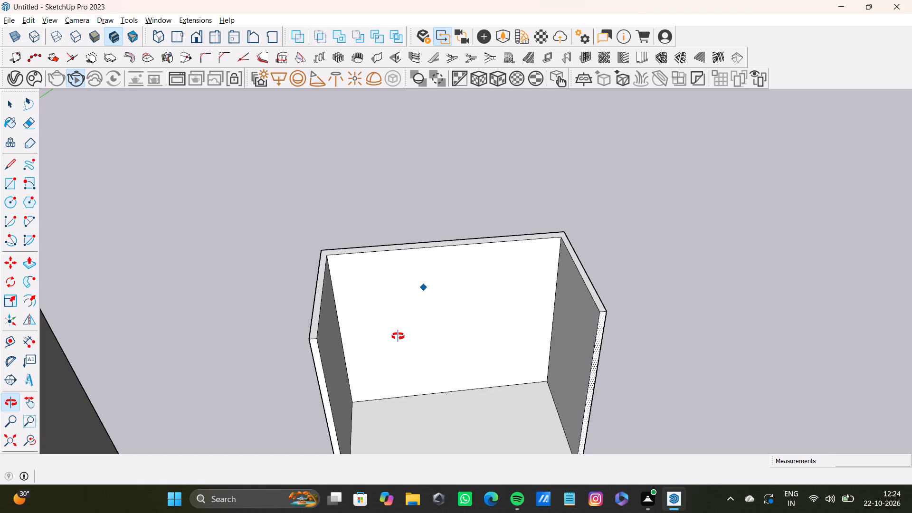
pyautogui.moveTo(398, 336); pyautogui.dragTo(391, 335, button='middle')
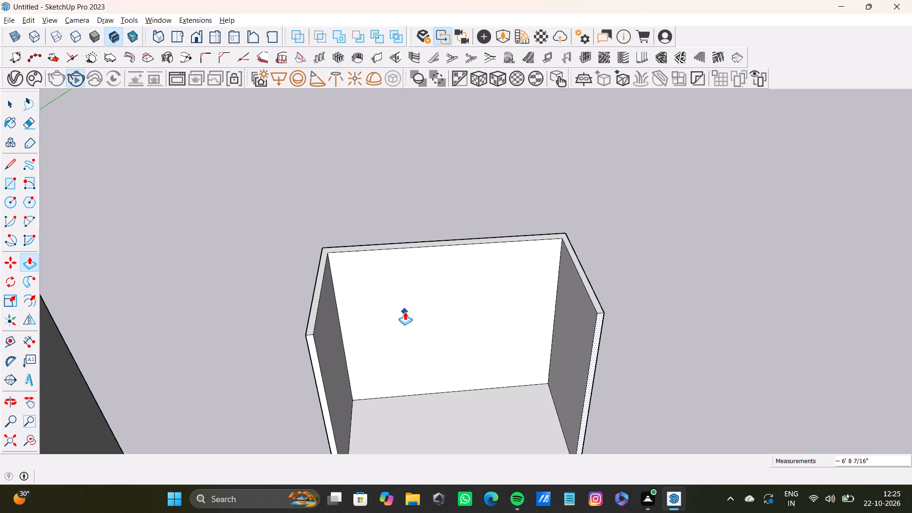
pyautogui.scroll(-8, 489, 329)
pyautogui.moveTo(492, 361); pyautogui.dragTo(436, 321, button='middle')
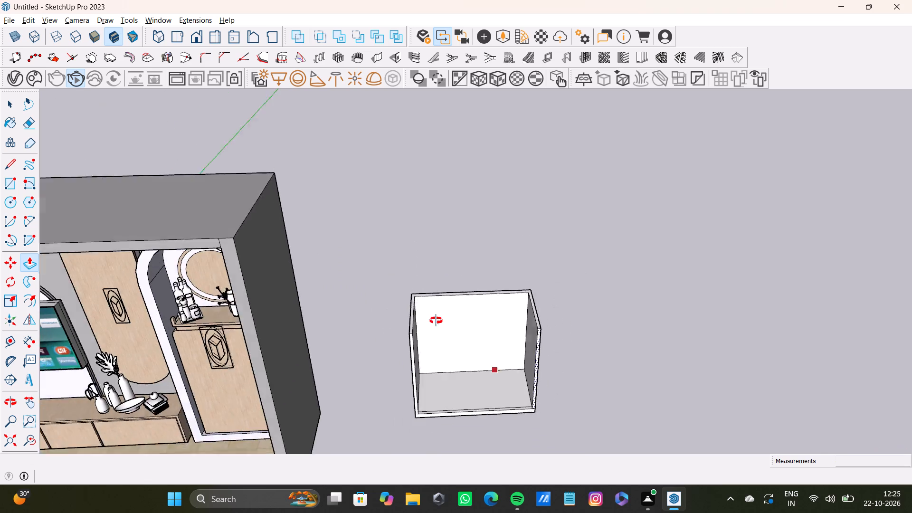
pyautogui.moveTo(436, 321); pyautogui.dragTo(431, 293, button='middle')
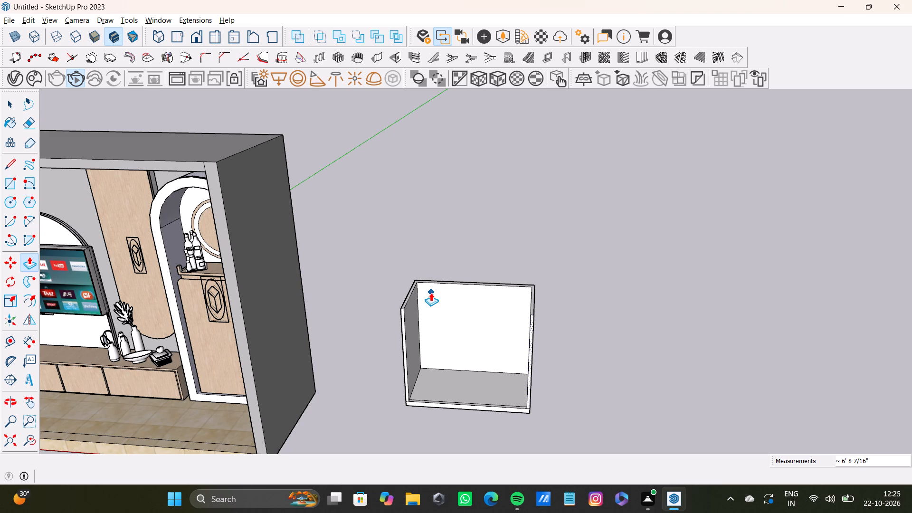
pyautogui.scroll(7, 449, 307)
pyautogui.moveTo(450, 307); pyautogui.dragTo(464, 267, button='middle')
pyautogui.scroll(4, 459, 270)
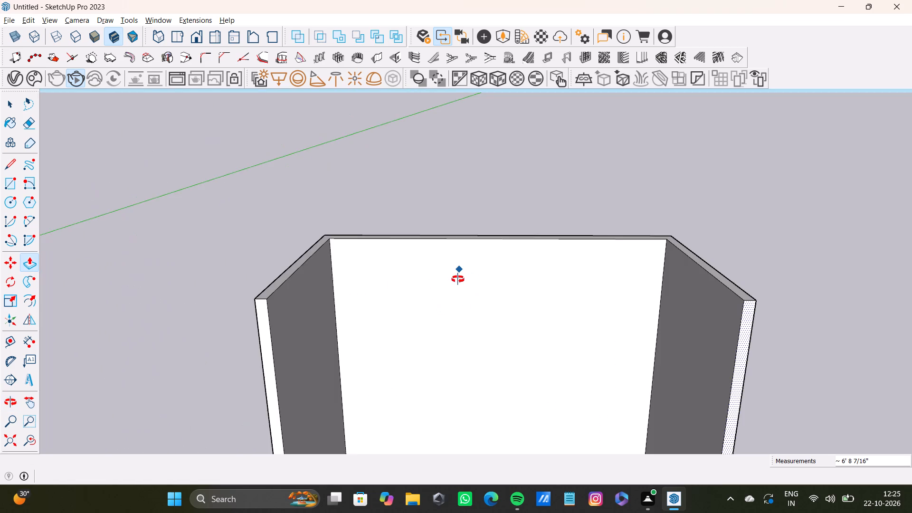
pyautogui.moveTo(458, 284); pyautogui.dragTo(458, 275, button='middle')
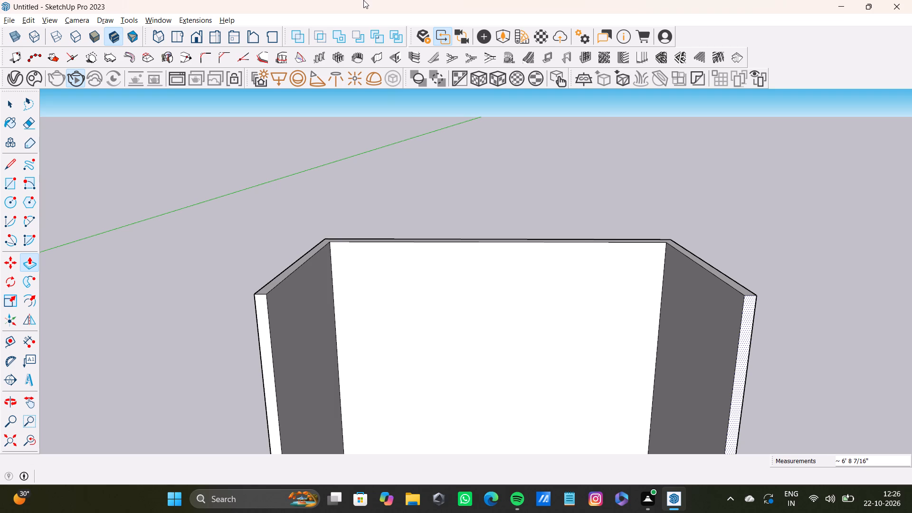
# Use Tape Measure to place a horizontal guide a short distance below the top edge of the back wall's inner face.
pyautogui.scroll(-5, 596, 121)
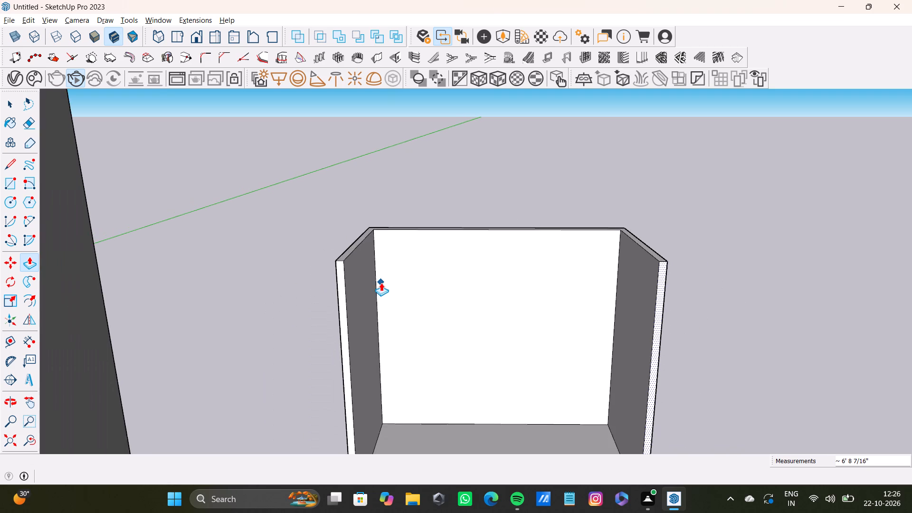
pyautogui.scroll(-3, 381, 283)
pyautogui.moveTo(447, 299); pyautogui.dragTo(392, 276, button='middle')
pyautogui.scroll(6, 385, 252)
pyautogui.press('space')
pyautogui.press('t')
pyautogui.scroll(4, 379, 231)
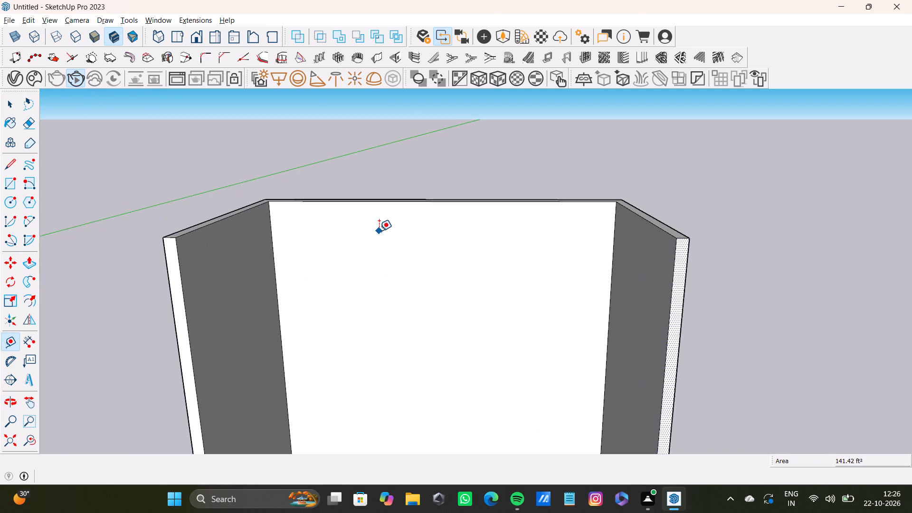
pyautogui.click(397, 195)
pyautogui.scroll(-4, 424, 270)
pyautogui.moveTo(426, 266); pyautogui.dragTo(411, 218, button='middle')
pyautogui.scroll(7, 457, 275)
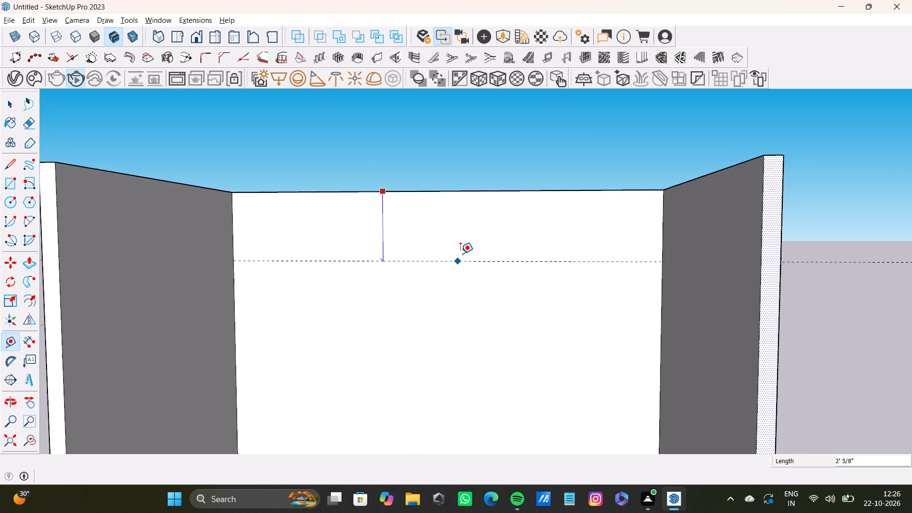
pyautogui.click(738, 186)
pyautogui.scroll(-6, 418, 254)
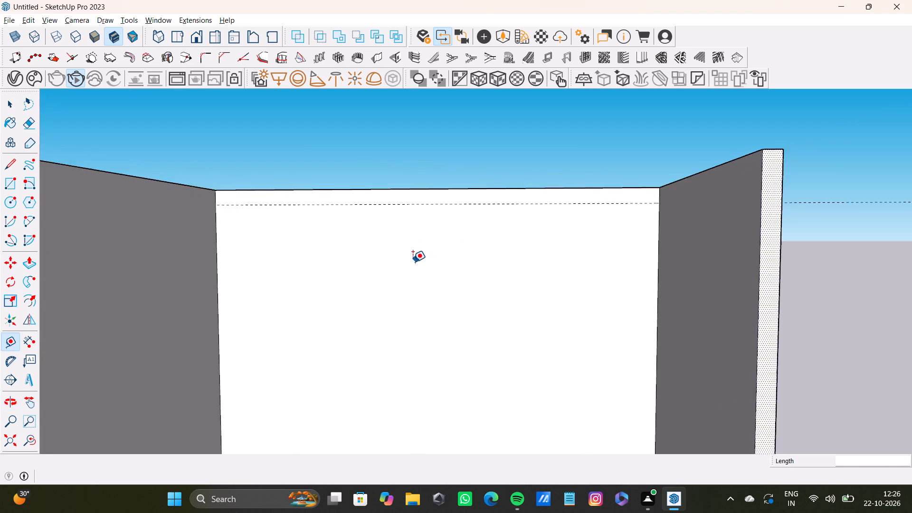
# Draw a line about 12' 7 3/16" long along the guide, across the back wall from side wall to side wall.
pyautogui.scroll(-3, 413, 262)
pyautogui.moveTo(409, 265); pyautogui.dragTo(423, 365, button='middle')
pyautogui.press('l')
pyautogui.scroll(3, 327, 249)
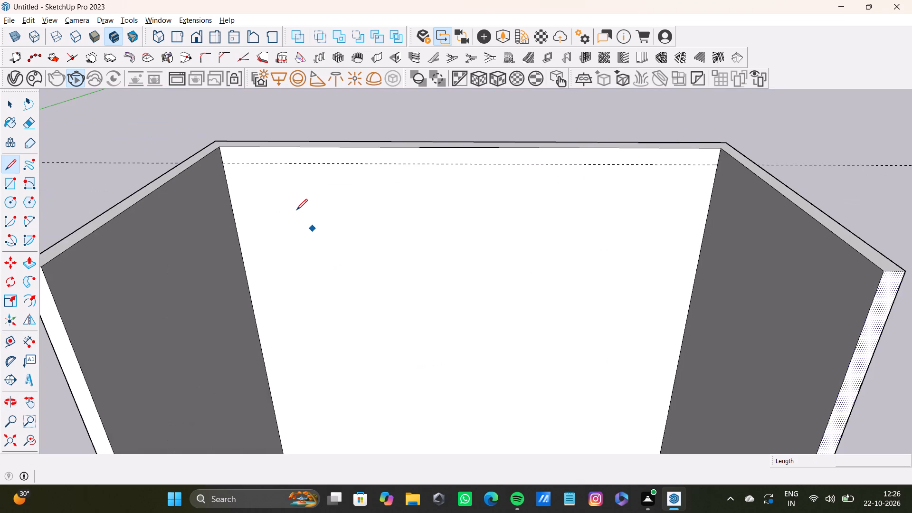
pyautogui.scroll(2, 296, 210)
pyautogui.click(221, 162)
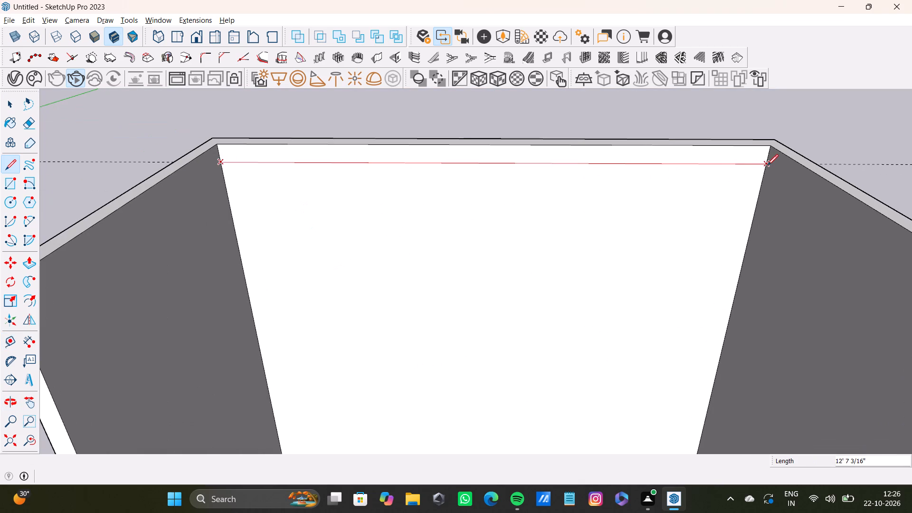
pyautogui.click(767, 165)
pyautogui.scroll(-4, 447, 185)
pyautogui.press('space')
# Push/Pull the narrow strip at the top of the back wall forward about 6' 8 7/16" to form the ceiling.
pyautogui.moveTo(513, 213); pyautogui.dragTo(456, 207, button='middle')
pyautogui.click(468, 164)
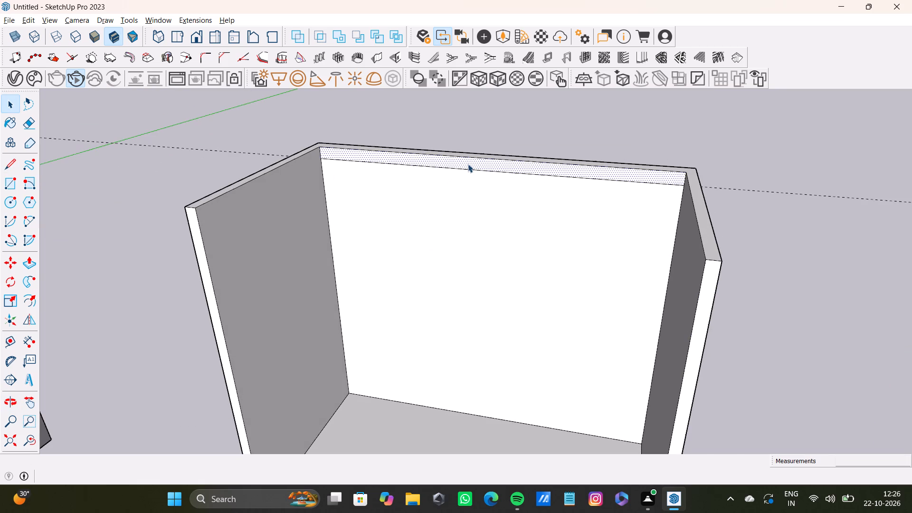
pyautogui.press('p')
pyautogui.moveTo(468, 164); pyautogui.dragTo(192, 206)
# Delete the two short seam lines on the front face where the ceiling meets the left and right side walls.
pyautogui.scroll(6, 206, 211)
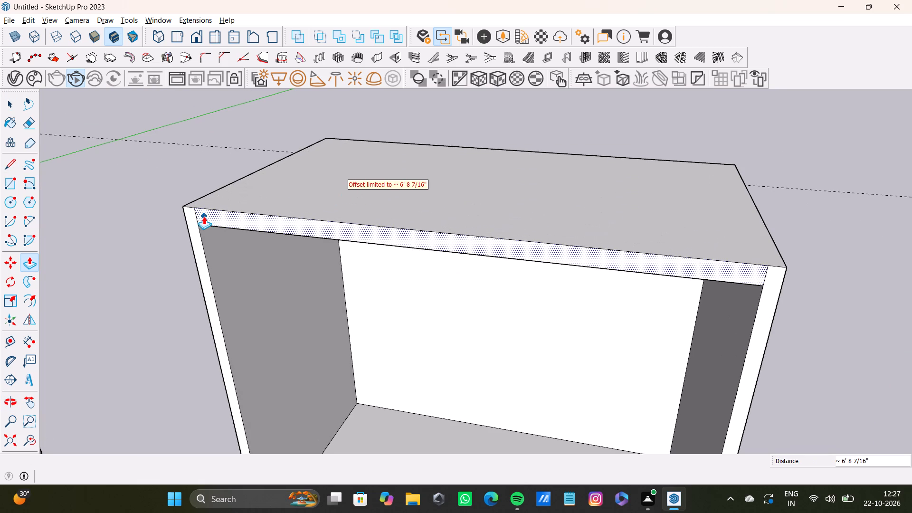
pyautogui.scroll(8, 199, 218)
pyautogui.press('space')
pyautogui.click(196, 222)
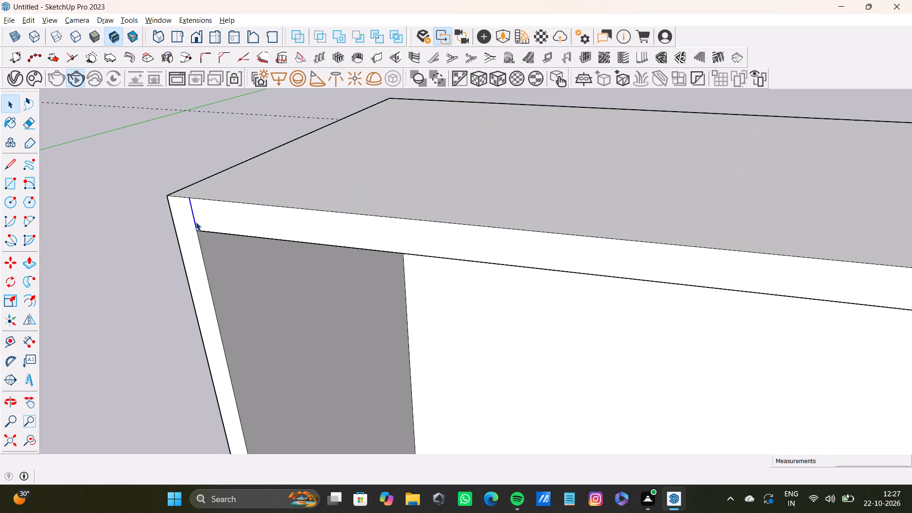
pyautogui.press('Delete')
pyautogui.scroll(-8, 234, 284)
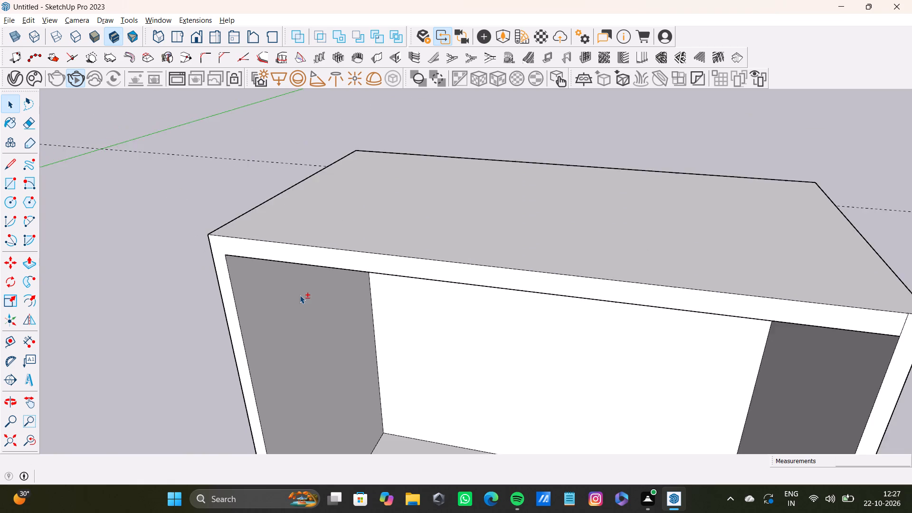
pyautogui.scroll(-6, 300, 295)
pyautogui.keyDown('shift'); pyautogui.moveTo(317, 308); pyautogui.dragTo(325, 273, button='middle'); pyautogui.keyUp('shift')
pyautogui.scroll(11, 519, 289)
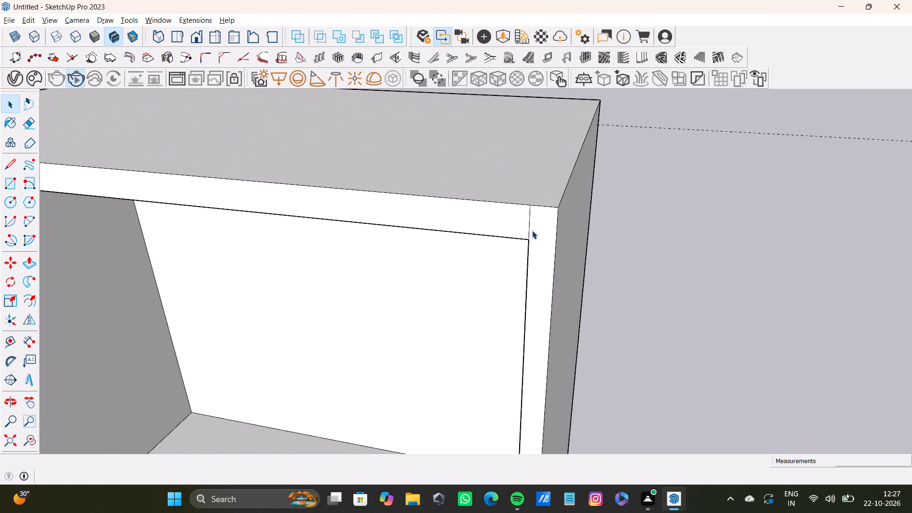
pyautogui.click(528, 232)
pyautogui.press('Delete')
# Push/Pull the ceiling's underside upward by 1" to make the ceiling slab thinner.
pyautogui.scroll(-12, 528, 236)
pyautogui.moveTo(526, 288); pyautogui.dragTo(544, 199, button='middle')
pyautogui.scroll(-4, 533, 205)
pyautogui.keyDown('shift'); pyautogui.moveTo(516, 227); pyautogui.dragTo(522, 212, button='middle'); pyautogui.keyUp('shift')
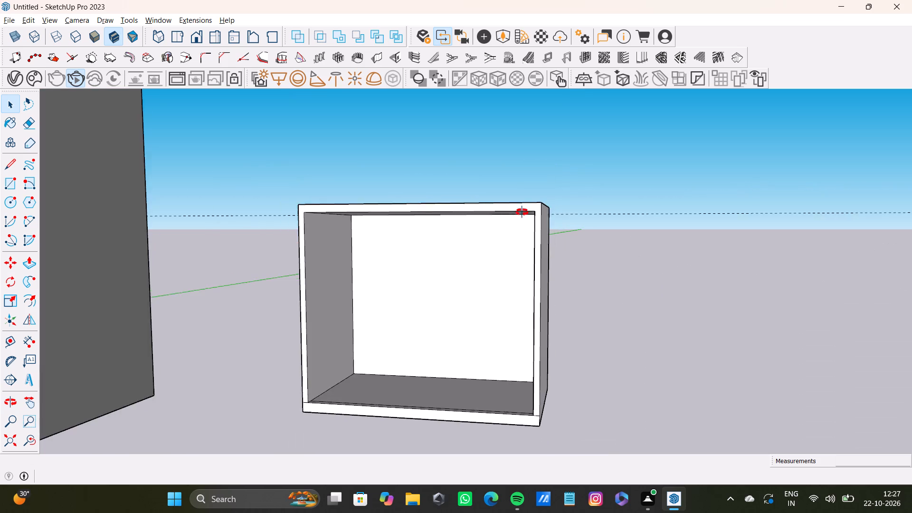
pyautogui.keyDown('shift'); pyautogui.moveTo(522, 212); pyautogui.dragTo(529, 178, button='middle'); pyautogui.keyUp('shift')
pyautogui.scroll(3, 475, 213)
pyautogui.click(475, 213)
pyautogui.press('p')
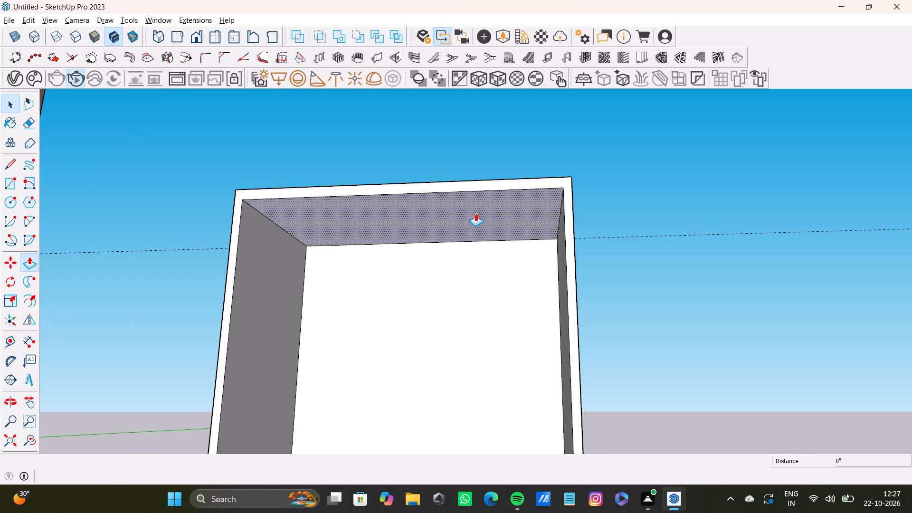
pyautogui.click(476, 213)
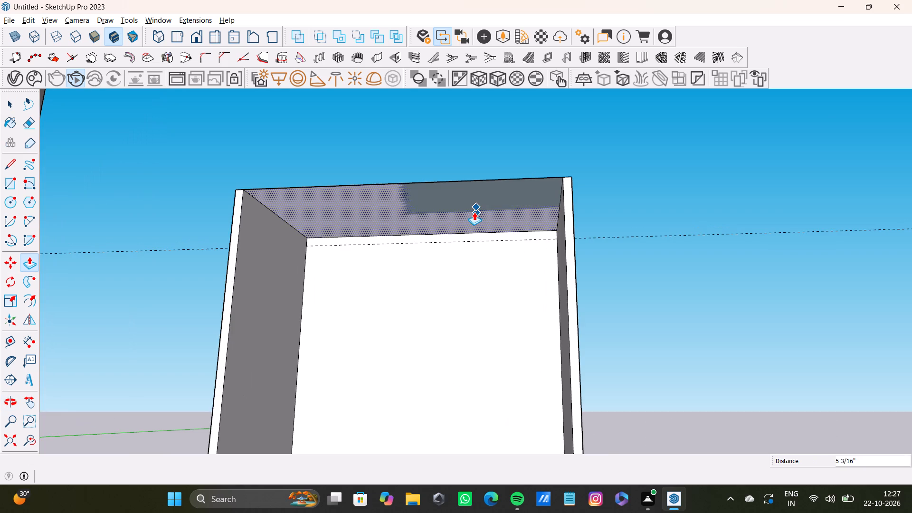
pyautogui.hotkey('ctrl', 'z')
pyautogui.click(408, 217)
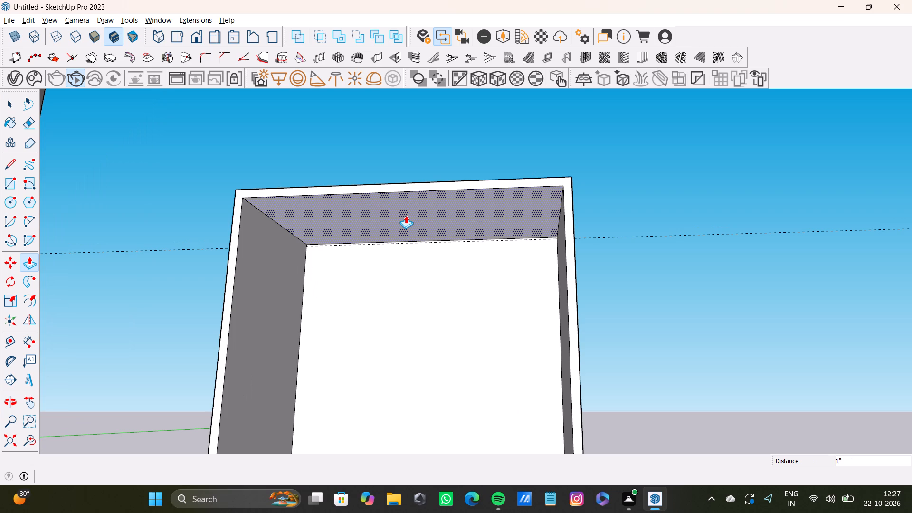
# Use Tape Measure to set a vertical guide on the back wall about 2' 7 9/16" from its left inner edge.
pyautogui.scroll(-7, 397, 270)
pyautogui.moveTo(382, 291); pyautogui.dragTo(381, 303, button='middle')
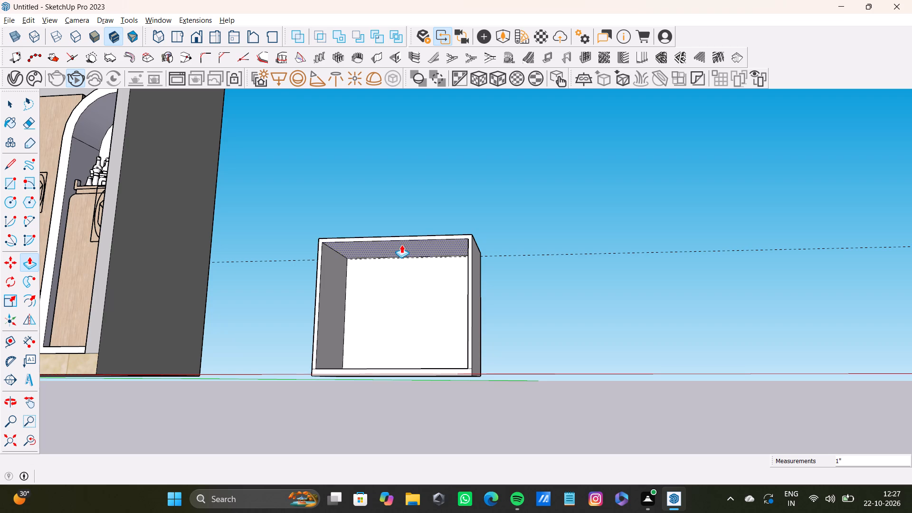
pyautogui.press('space')
pyautogui.scroll(6, 377, 289)
pyautogui.moveTo(373, 292); pyautogui.dragTo(383, 280, button='middle')
pyautogui.scroll(4, 362, 302)
pyautogui.moveTo(359, 303); pyautogui.dragTo(395, 313, button='middle')
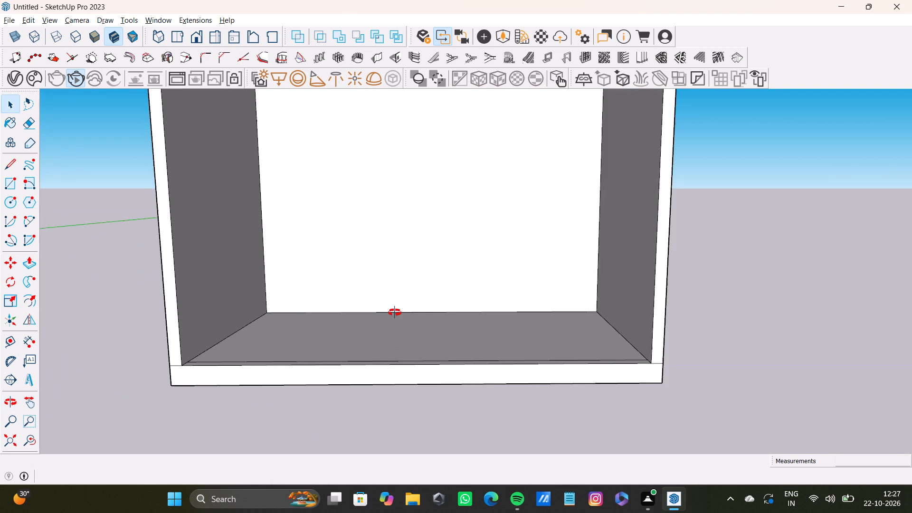
pyautogui.moveTo(395, 313); pyautogui.dragTo(368, 320, button='middle')
pyautogui.keyDown('shift'); pyautogui.scroll(-4, 368, 306); pyautogui.keyUp('shift')
pyautogui.keyDown('shift'); pyautogui.moveTo(371, 298); pyautogui.dragTo(352, 310, button='middle'); pyautogui.keyUp('shift')
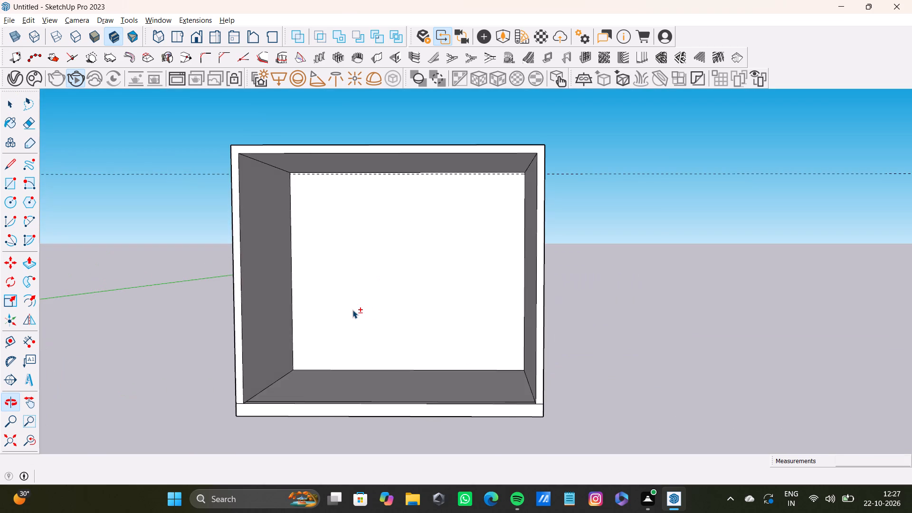
pyautogui.press('t')
pyautogui.scroll(5, 326, 294)
pyautogui.moveTo(272, 314); pyautogui.dragTo(278, 314)
pyautogui.scroll(-5, 328, 307)
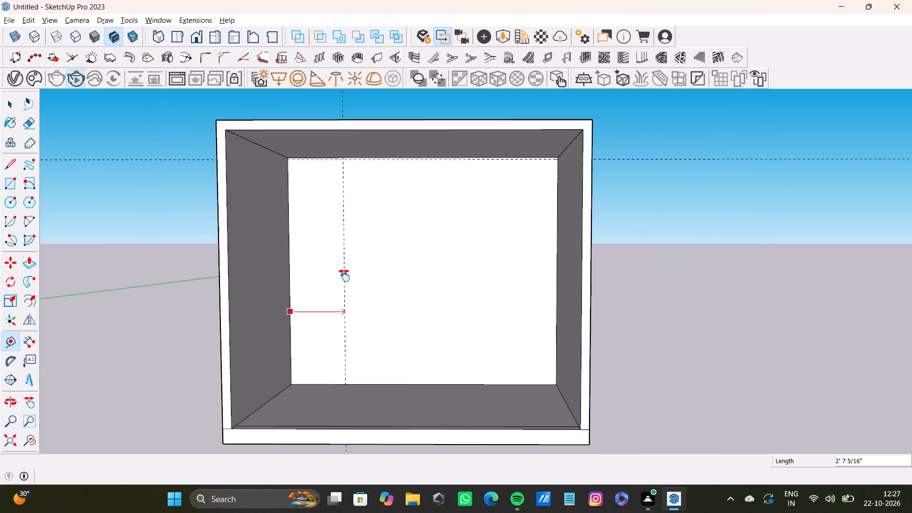
pyautogui.keyDown('shift'); pyautogui.moveTo(344, 275); pyautogui.dragTo(343, 276, button='middle'); pyautogui.keyUp('shift')
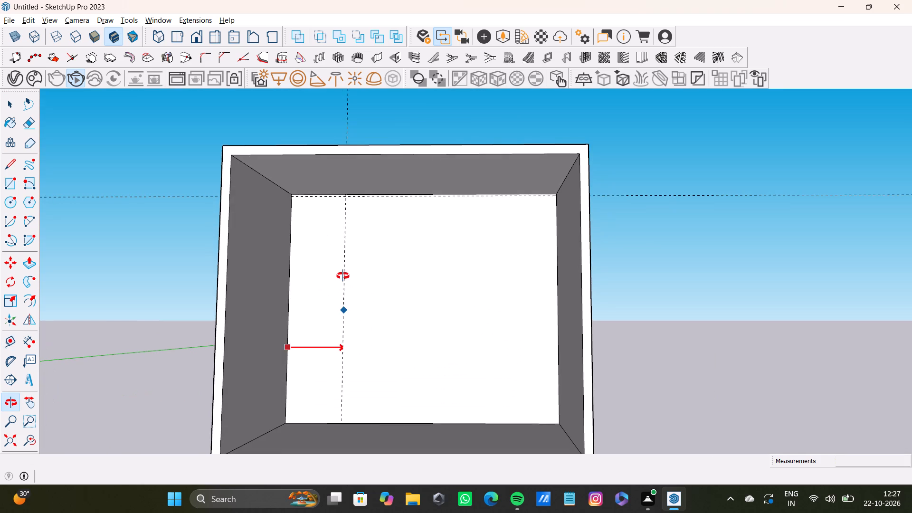
pyautogui.keyDown('shift'); pyautogui.moveTo(343, 276); pyautogui.dragTo(344, 282, button='middle'); pyautogui.keyUp('shift')
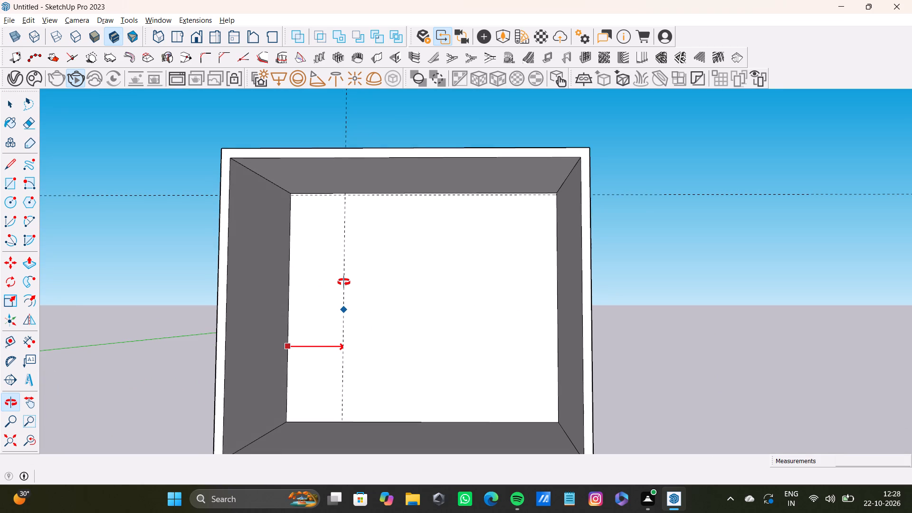
pyautogui.keyDown('shift'); pyautogui.moveTo(344, 282); pyautogui.dragTo(340, 291, button='middle'); pyautogui.keyUp('shift')
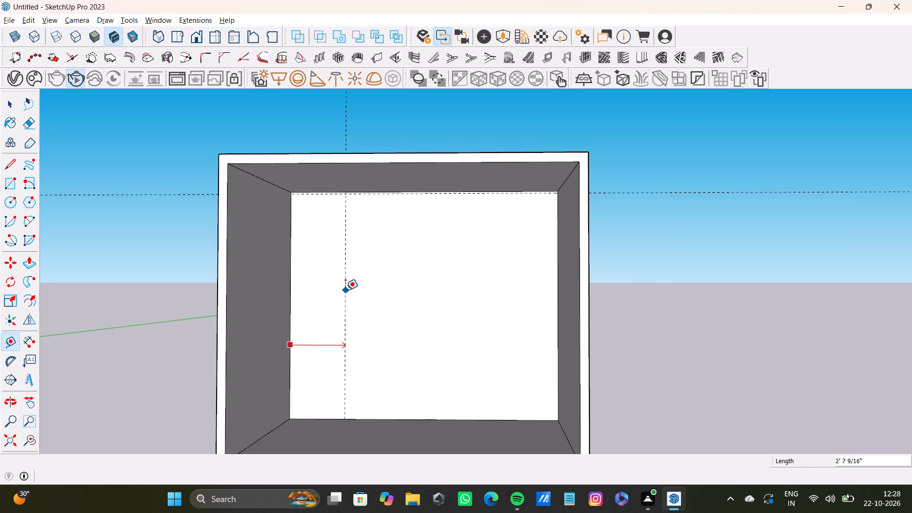
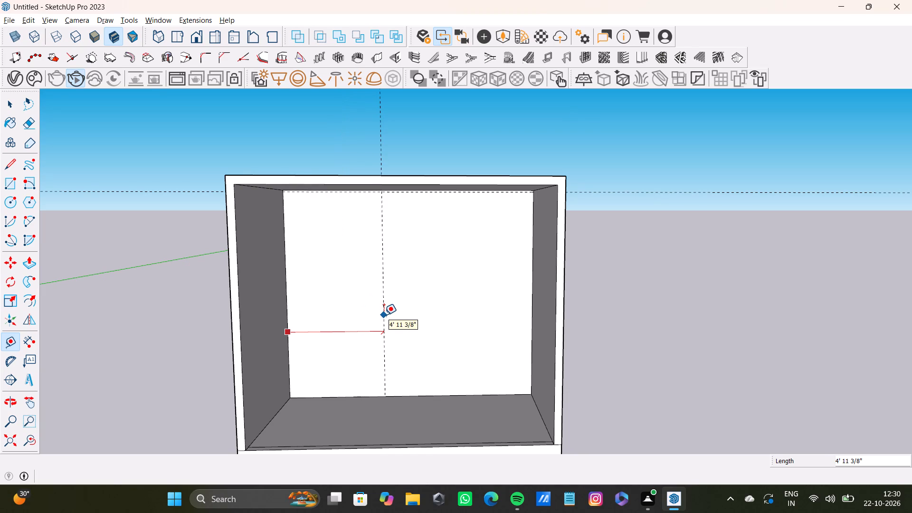
# Set the vertical guide on the back wall 2" from the wall's left inner edge.
pyautogui.scroll(3, 361, 339)
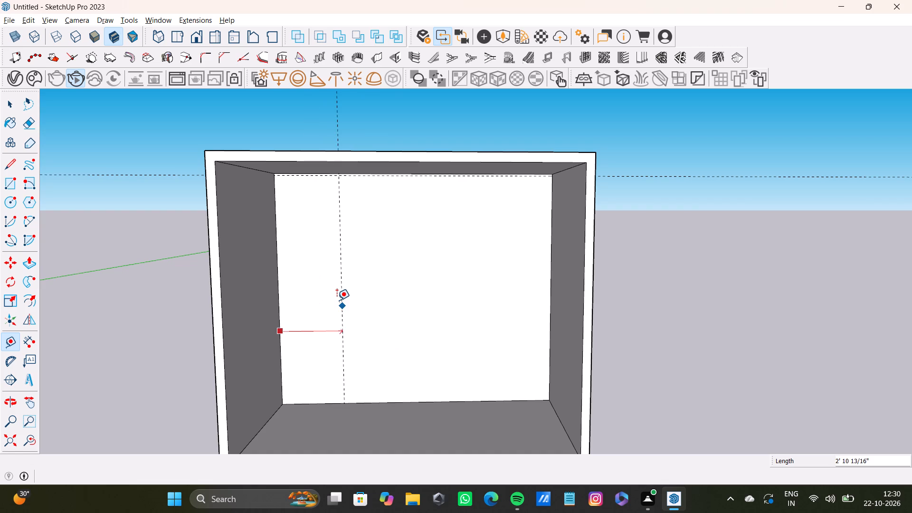
pyautogui.scroll(4, 334, 302)
pyautogui.keyDown('shift'); pyautogui.moveTo(316, 299); pyautogui.dragTo(314, 284, button='middle'); pyautogui.keyUp('shift')
pyautogui.scroll(-2, 319, 312)
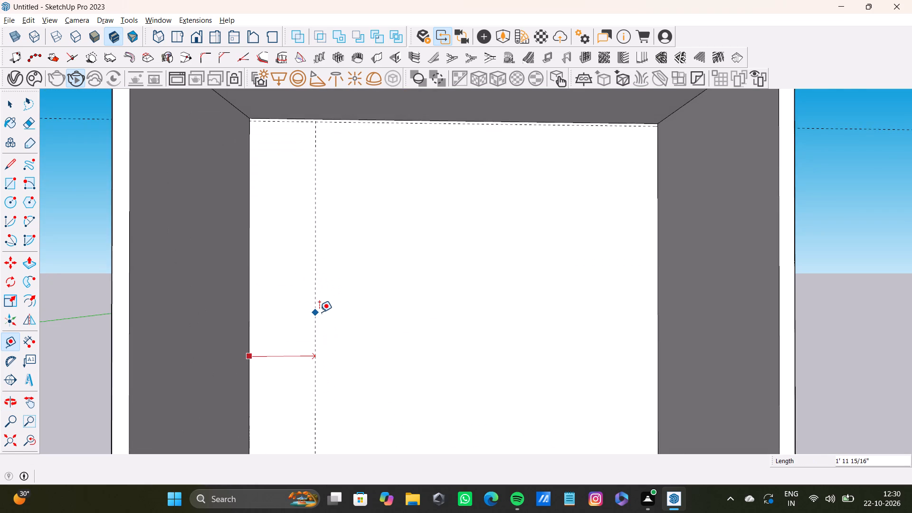
pyautogui.scroll(-1, 319, 312)
pyautogui.keyDown('shift'); pyautogui.moveTo(306, 284); pyautogui.dragTo(301, 311, button='middle'); pyautogui.keyUp('shift')
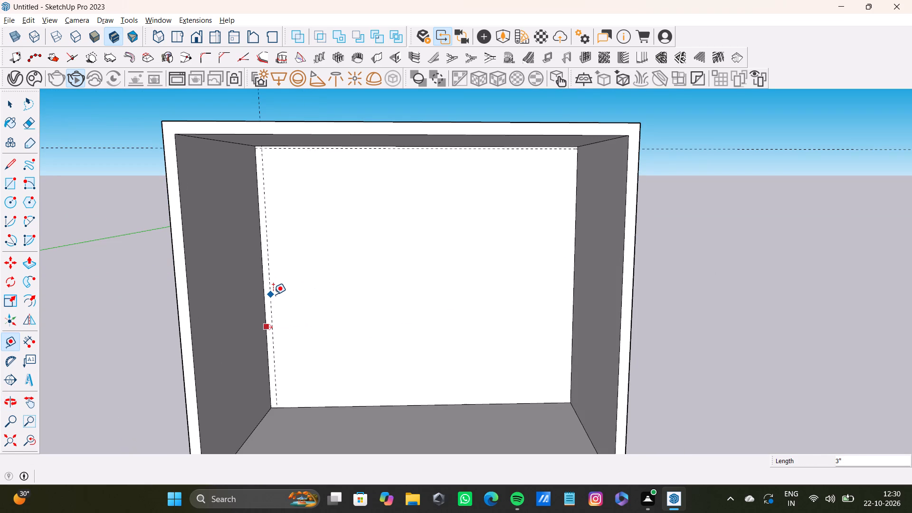
pyautogui.write('2"')
pyautogui.press('Return')
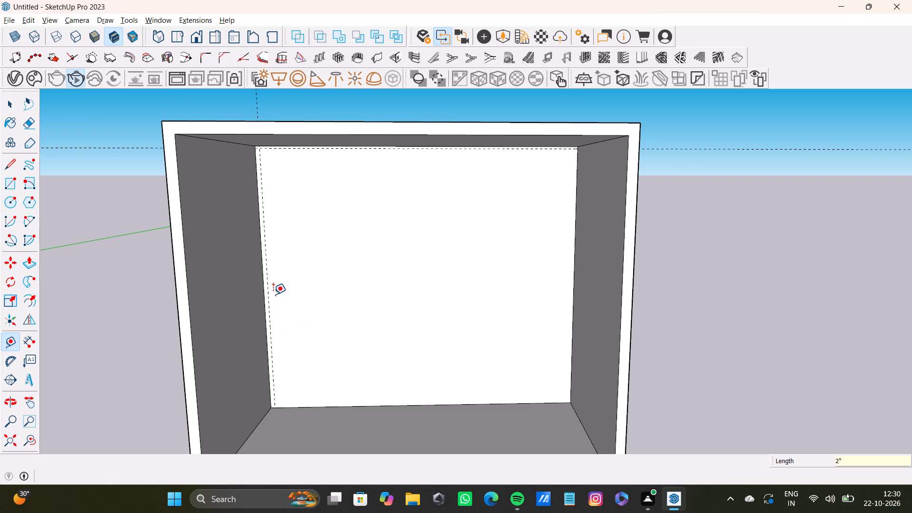
# Add a second vertical guide on the back wall 2'5" to the right of the left edge guide.
pyautogui.scroll(3, 273, 294)
pyautogui.click(265, 309)
pyautogui.scroll(-7, 320, 315)
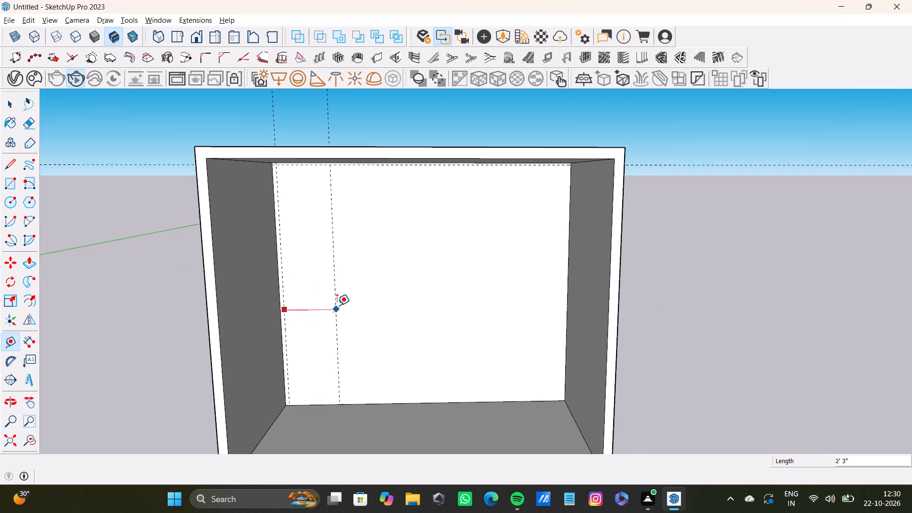
pyautogui.scroll(-5, 338, 307)
pyautogui.moveTo(341, 308); pyautogui.dragTo(316, 290, button='middle')
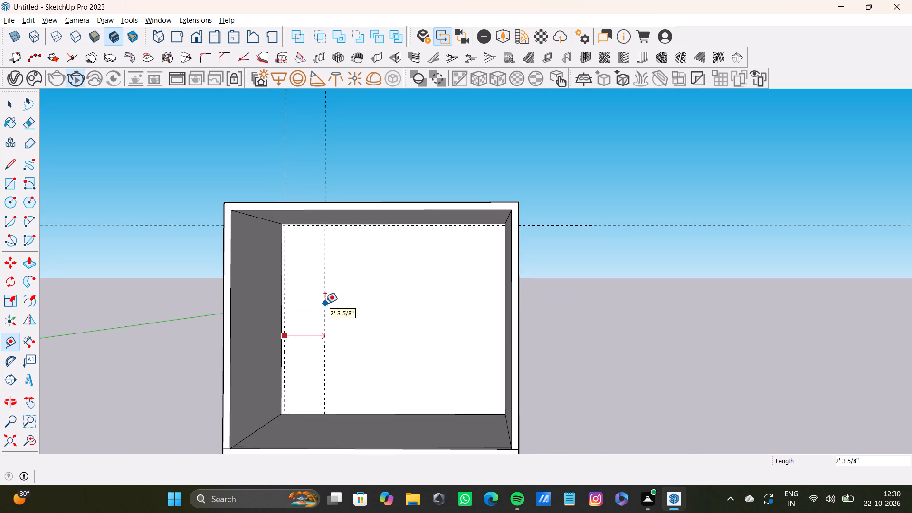
pyautogui.press('2')
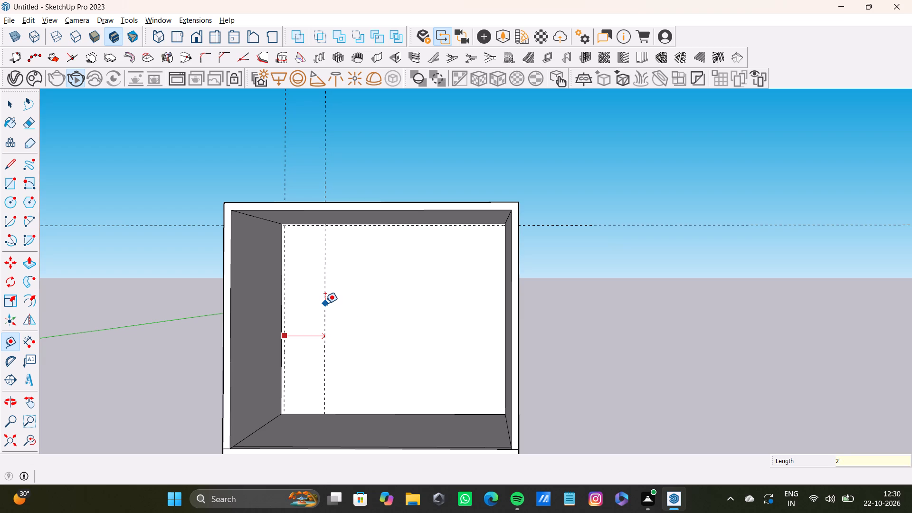
pyautogui.write('\'5"')
pyautogui.press('Return')
pyautogui.scroll(3, 336, 323)
pyautogui.click(325, 332)
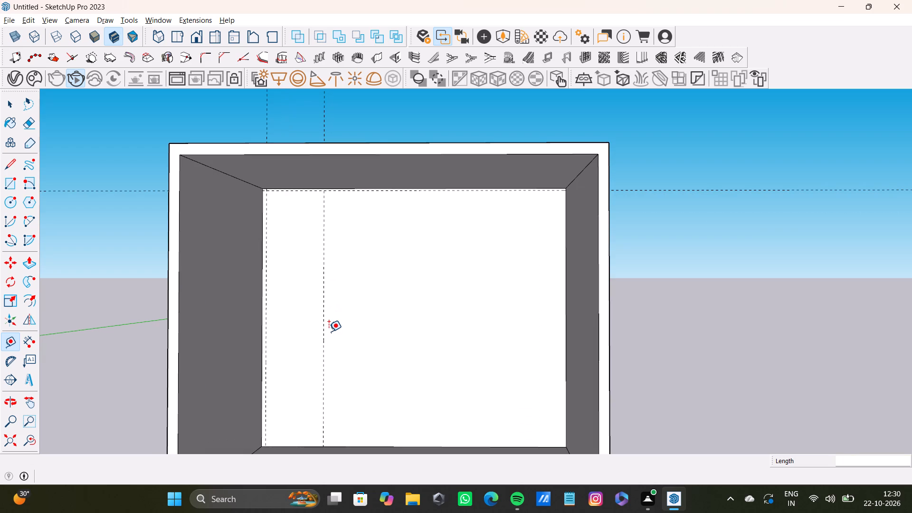
pyautogui.scroll(-3, 421, 314)
pyautogui.middleClick(441, 320)
pyautogui.press('space')
# Add a vertical guide on the back wall 2" in from its right inner edge.
pyautogui.press('r')
pyautogui.scroll(2, 507, 316)
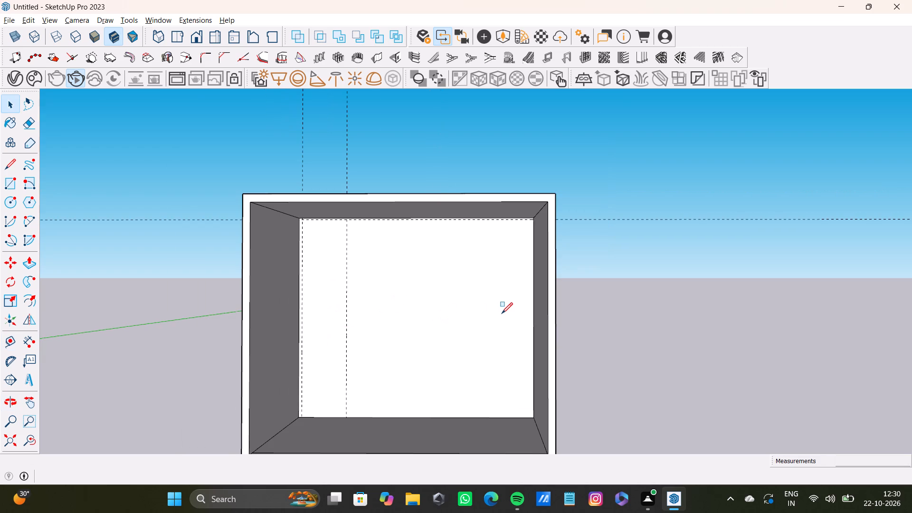
pyautogui.scroll(4, 502, 313)
pyautogui.press('t')
pyautogui.click(552, 320)
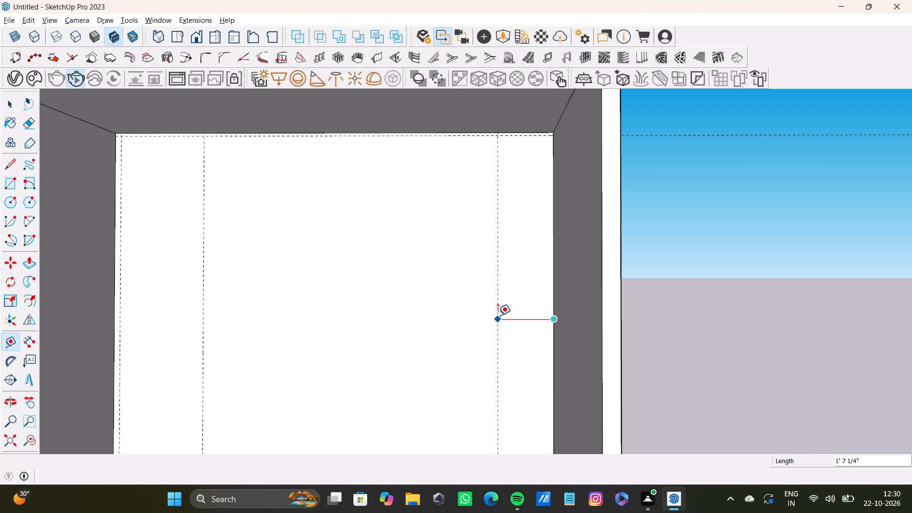
pyautogui.write('2"')
pyautogui.press('Return')
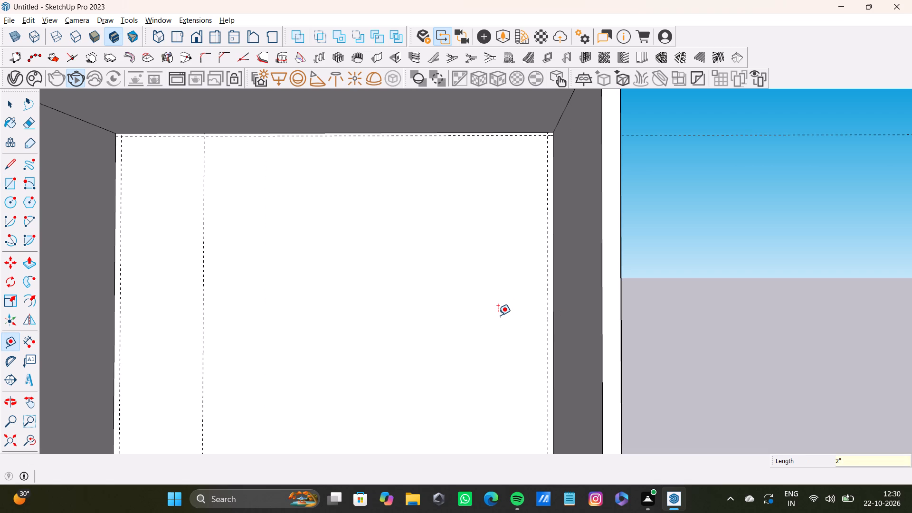
# Add another vertical guide on the back wall 2'5" to the left of the right edge guide.
pyautogui.click(546, 317)
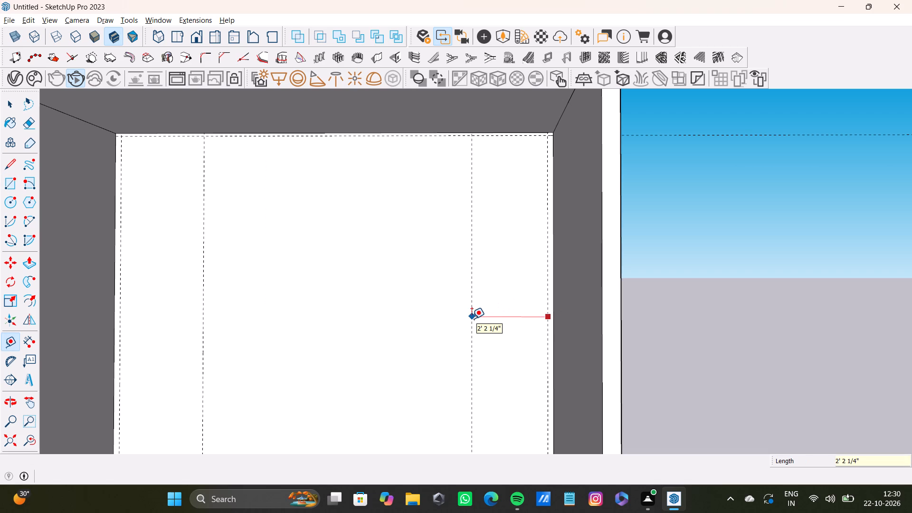
pyautogui.write('2\'5"')
pyautogui.press('Return')
pyautogui.press('space')
# Examine the layout of the four vertical guides on the back wall from several view angles.
pyautogui.scroll(-7, 433, 296)
pyautogui.moveTo(422, 305); pyautogui.dragTo(438, 309, button='middle')
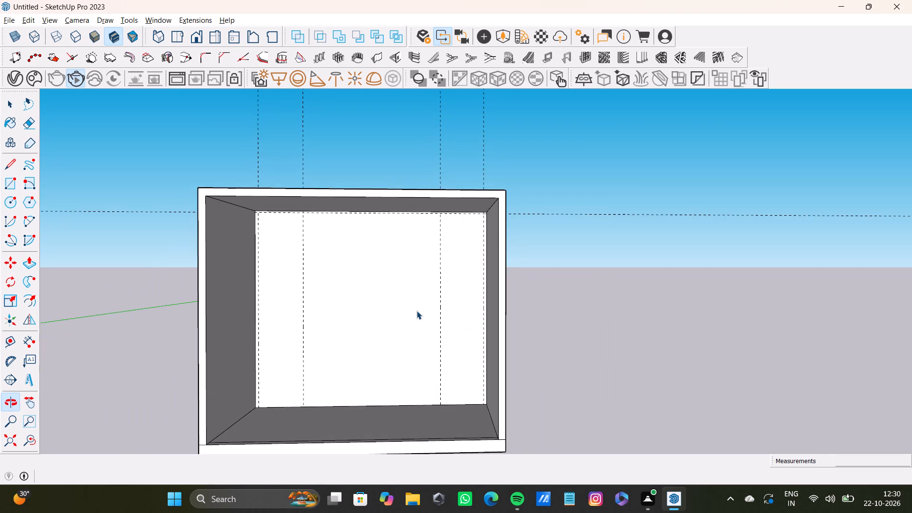
pyautogui.scroll(-3, 324, 244)
pyautogui.moveTo(318, 254); pyautogui.dragTo(317, 277, button='middle')
pyautogui.scroll(7, 317, 269)
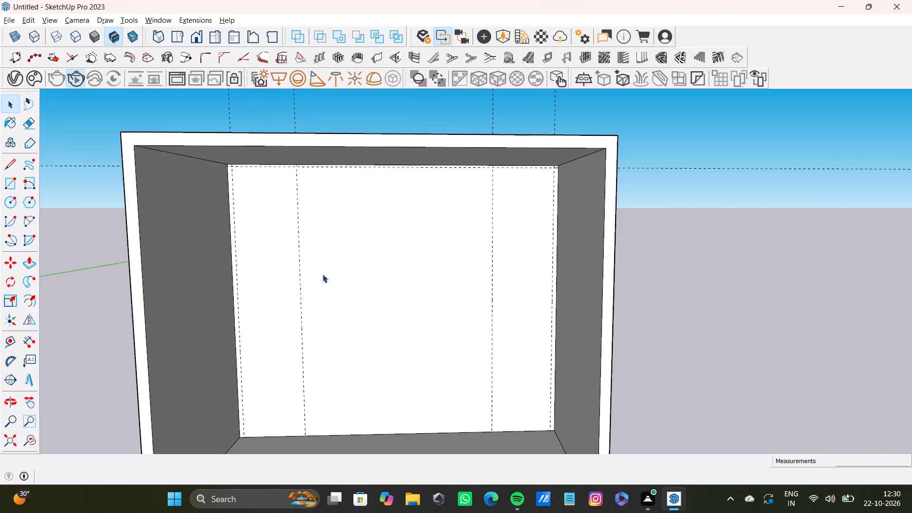
pyautogui.moveTo(323, 274); pyautogui.dragTo(306, 226, button='middle')
pyautogui.scroll(4, 316, 222)
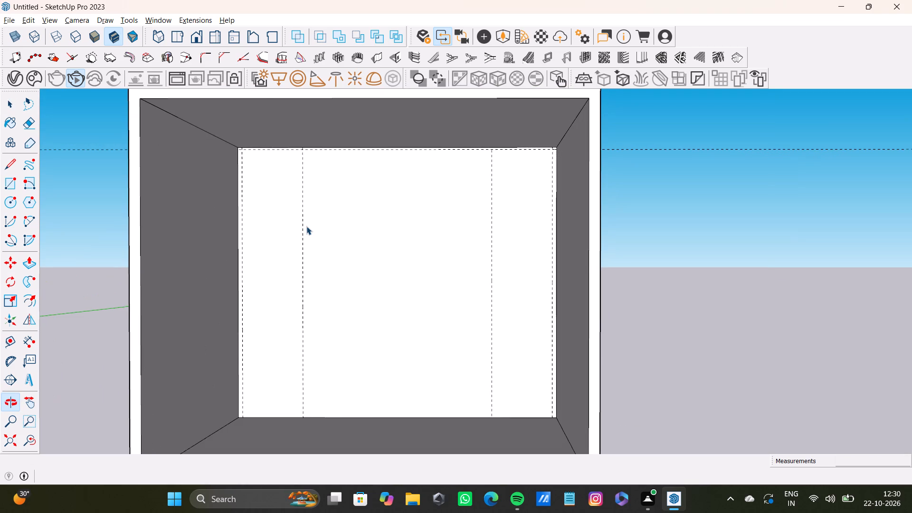
pyautogui.keyDown('shift'); pyautogui.moveTo(316, 222); pyautogui.dragTo(312, 182, button='middle'); pyautogui.keyUp('shift')
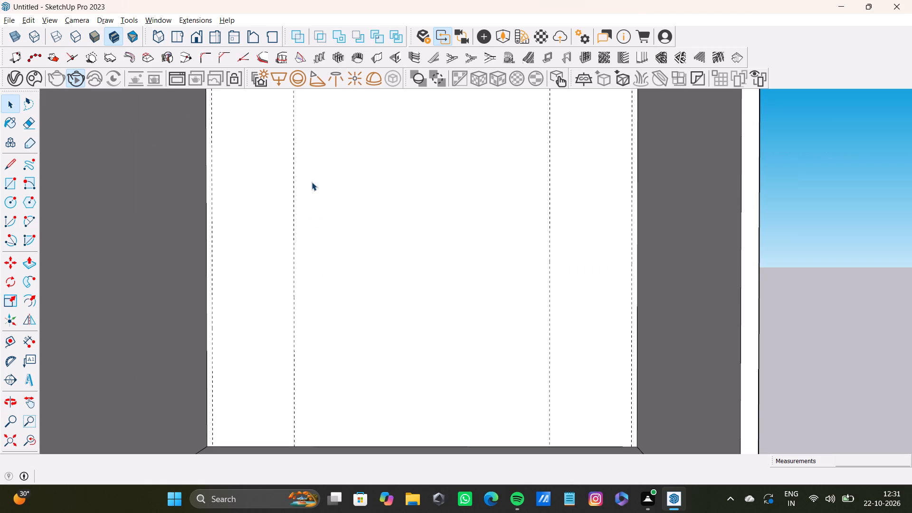
pyautogui.scroll(-6, 346, 165)
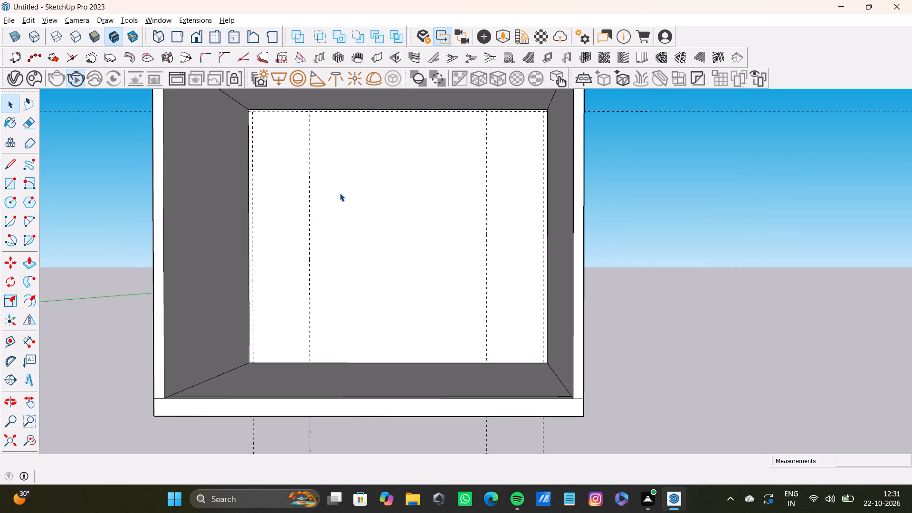
pyautogui.moveTo(340, 193); pyautogui.dragTo(334, 221, button='middle')
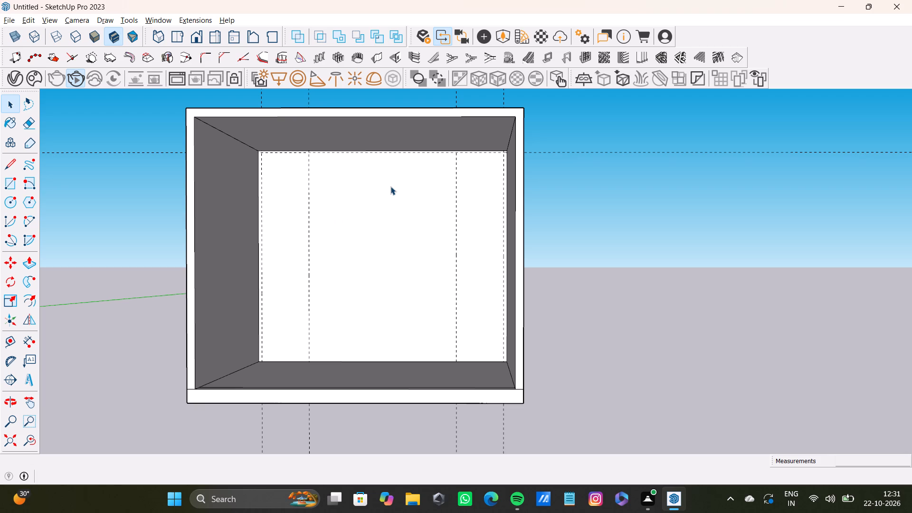
# Draw a 2'5" wide rectangle between the two left guides on the back wall, from the top horizontal guide to the floor.
pyautogui.scroll(-4, 390, 183)
pyautogui.moveTo(390, 187); pyautogui.dragTo(396, 181, button='middle')
pyautogui.press('r')
pyautogui.scroll(2, 250, 179)
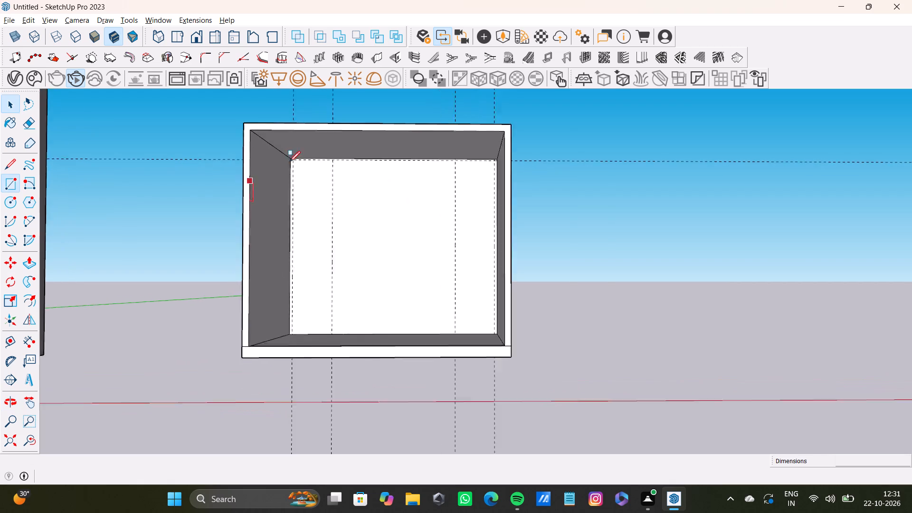
pyautogui.scroll(8, 289, 162)
pyautogui.click(287, 156)
pyautogui.scroll(-5, 378, 260)
pyautogui.moveTo(367, 320); pyautogui.dragTo(370, 296, button='middle')
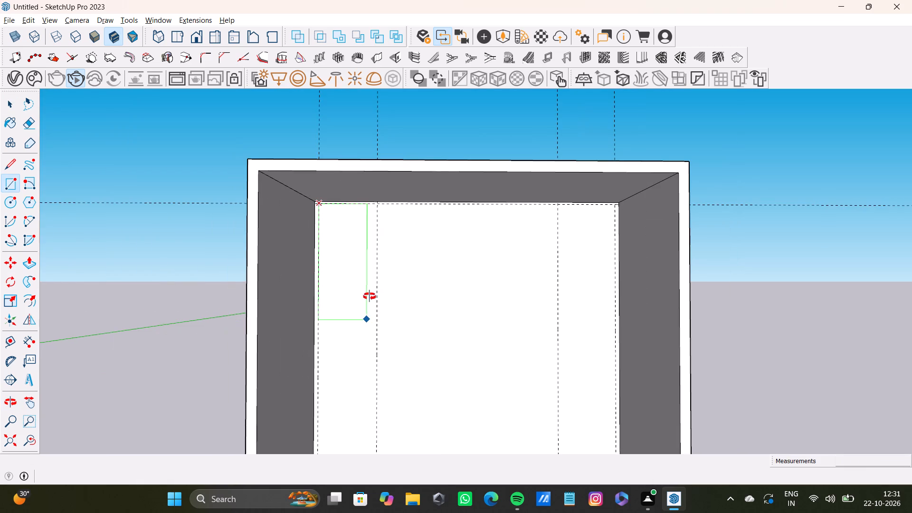
pyautogui.moveTo(370, 296); pyautogui.dragTo(370, 251, button='middle')
pyautogui.scroll(4, 372, 314)
pyautogui.keyDown('shift'); pyautogui.moveTo(372, 327); pyautogui.dragTo(370, 307, button='middle'); pyautogui.keyUp('shift')
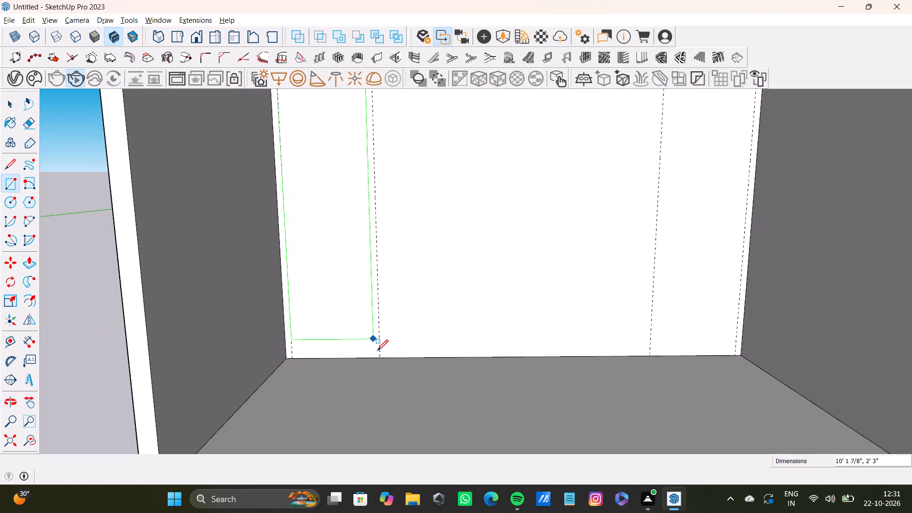
pyautogui.click(379, 357)
# Push/Pull the tall rectangle between the two left guides forward from the back wall into the room.
pyautogui.press('space')
pyautogui.click(353, 309)
pyautogui.scroll(-2, 356, 304)
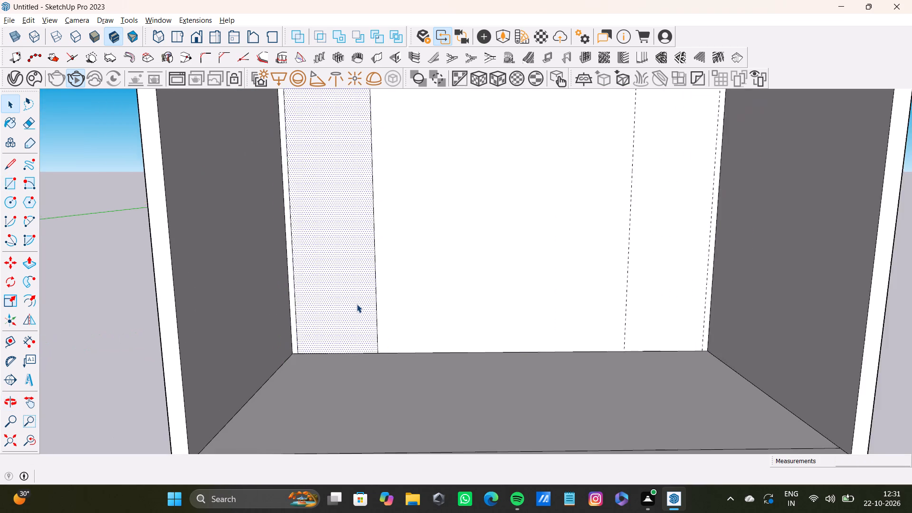
pyautogui.scroll(-6, 357, 304)
pyautogui.keyDown('shift'); pyautogui.moveTo(357, 304); pyautogui.dragTo(366, 337, button='middle'); pyautogui.keyUp('shift')
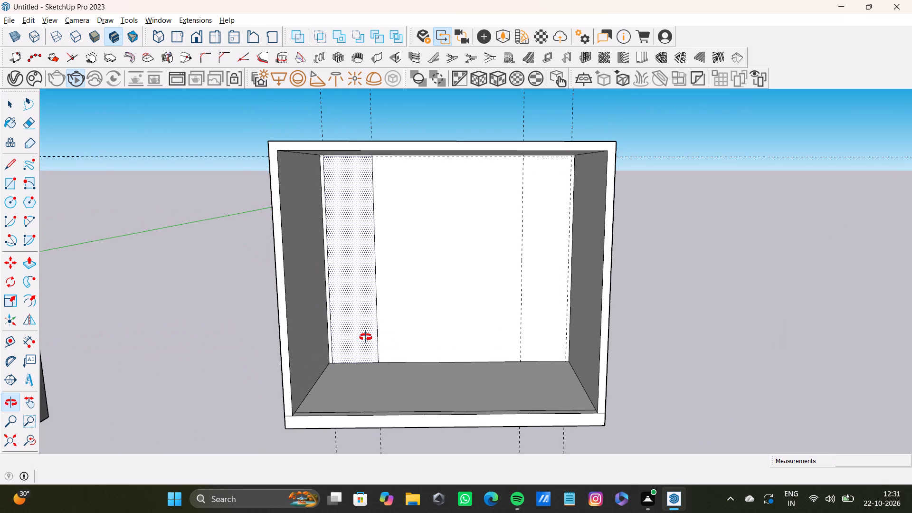
pyautogui.keyDown('shift'); pyautogui.moveTo(366, 337); pyautogui.dragTo(351, 343, button='middle'); pyautogui.keyUp('shift')
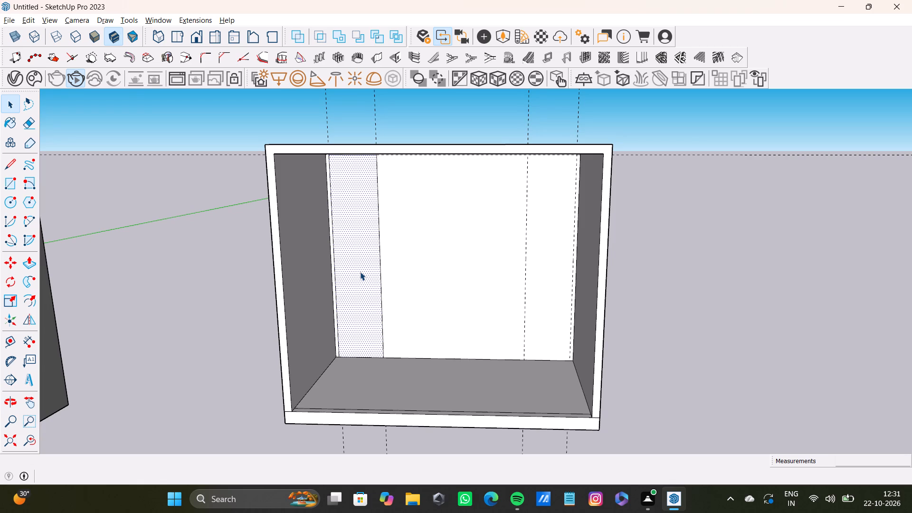
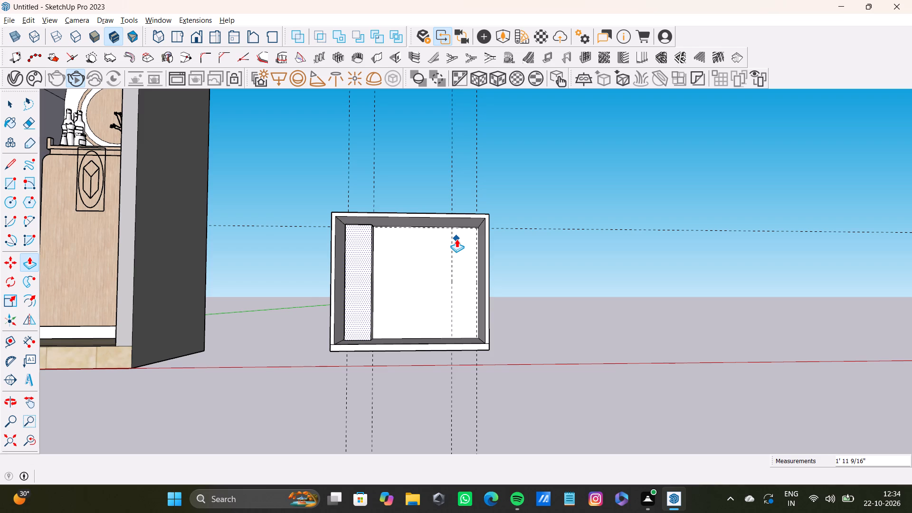
# Draw a rectangle 10'8 3/8" tall and 2'5" wide between the two right guides on the back wall, from the top horizontal guide to the floor.
pyautogui.press('space')
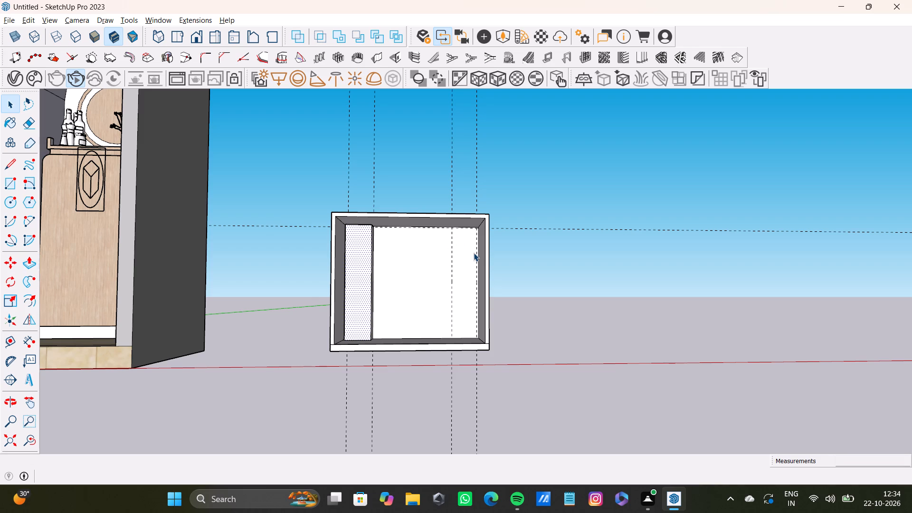
pyautogui.click(455, 265)
pyautogui.moveTo(423, 306); pyautogui.dragTo(404, 333, button='middle')
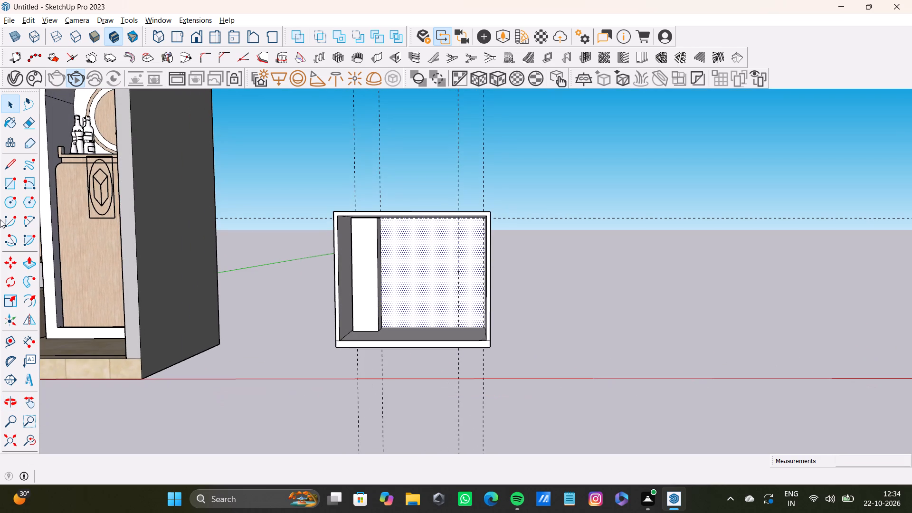
pyautogui.click(12, 182)
pyautogui.scroll(8, 484, 267)
pyautogui.moveTo(466, 245); pyautogui.dragTo(478, 207, button='middle')
pyautogui.scroll(6, 447, 189)
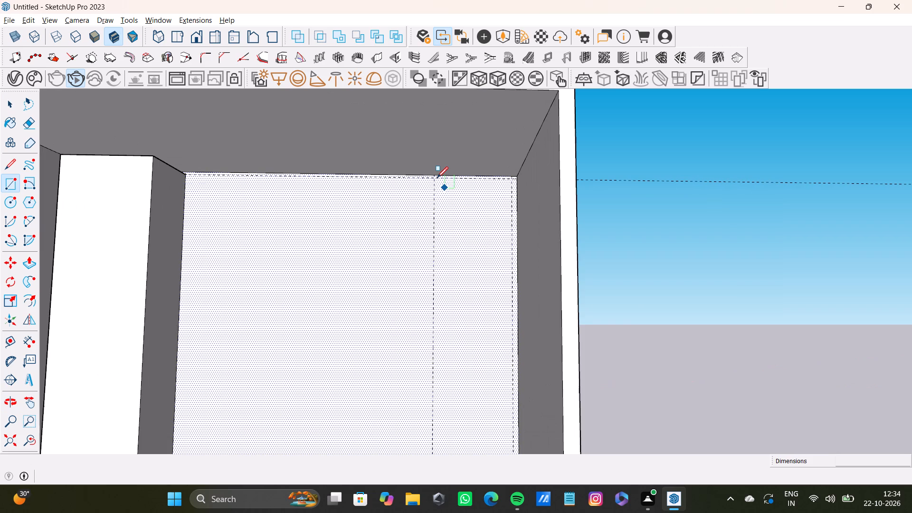
pyautogui.click(431, 176)
pyautogui.scroll(-3, 471, 289)
pyautogui.keyDown('shift'); pyautogui.moveTo(485, 352); pyautogui.dragTo(484, 225, button='middle'); pyautogui.keyUp('shift')
pyautogui.moveTo(485, 266); pyautogui.dragTo(496, 325, button='middle')
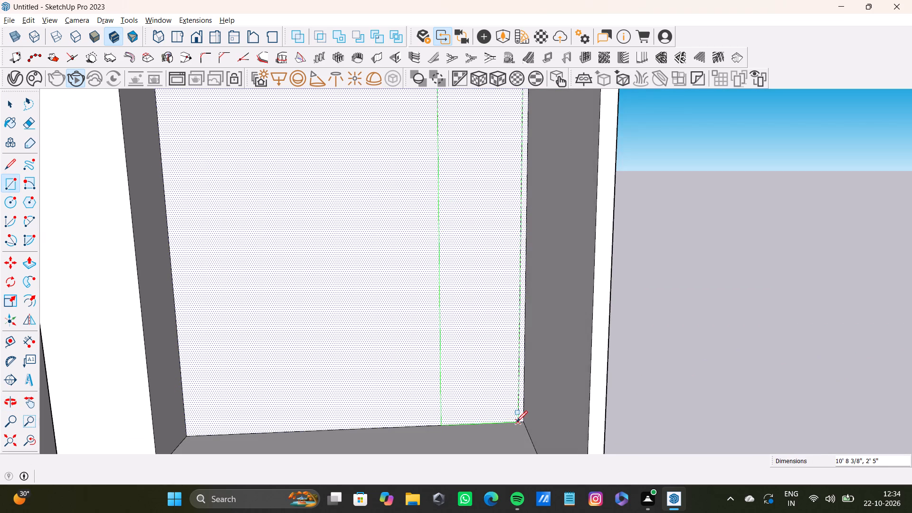
pyautogui.click(516, 422)
pyautogui.press('space')
# Push/Pull the tall rectangle between the two right guides forward from the back wall by about 1'11".
pyautogui.scroll(-8, 476, 369)
pyautogui.moveTo(475, 368); pyautogui.dragTo(509, 347, button='middle')
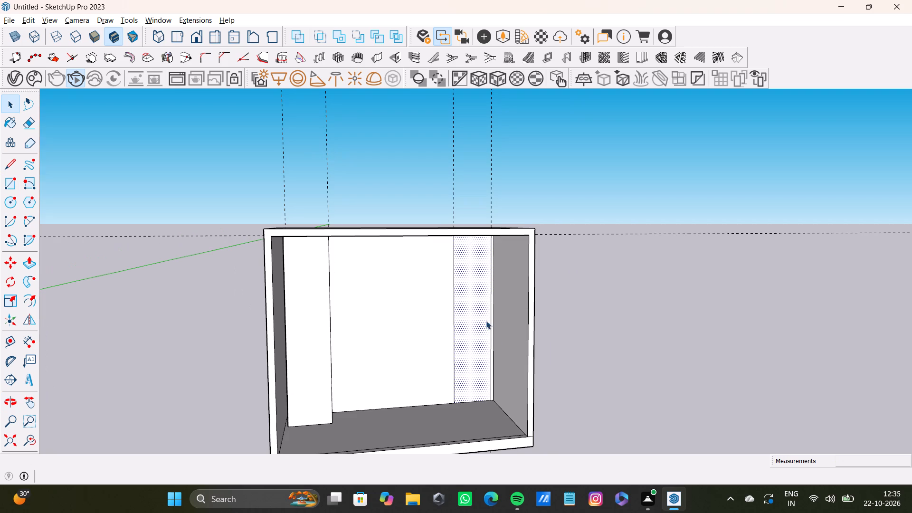
pyautogui.press('p')
pyautogui.moveTo(479, 333); pyautogui.dragTo(485, 342)
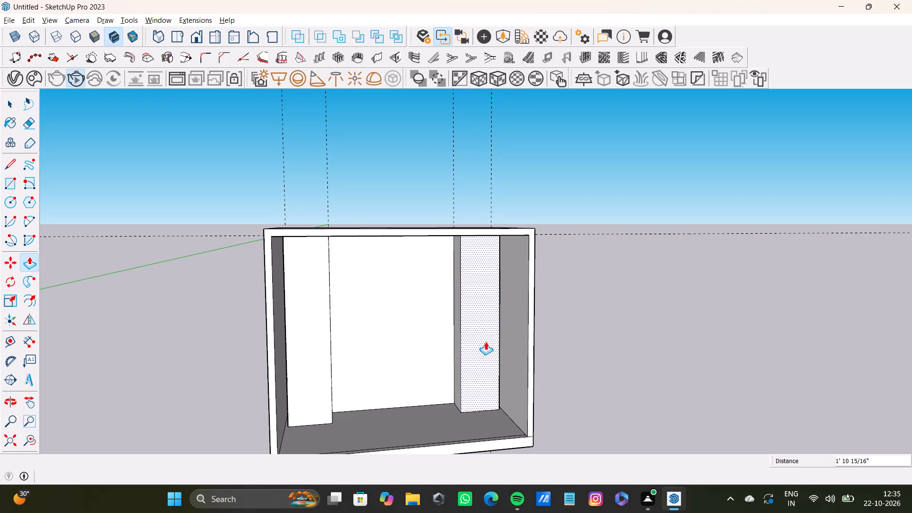
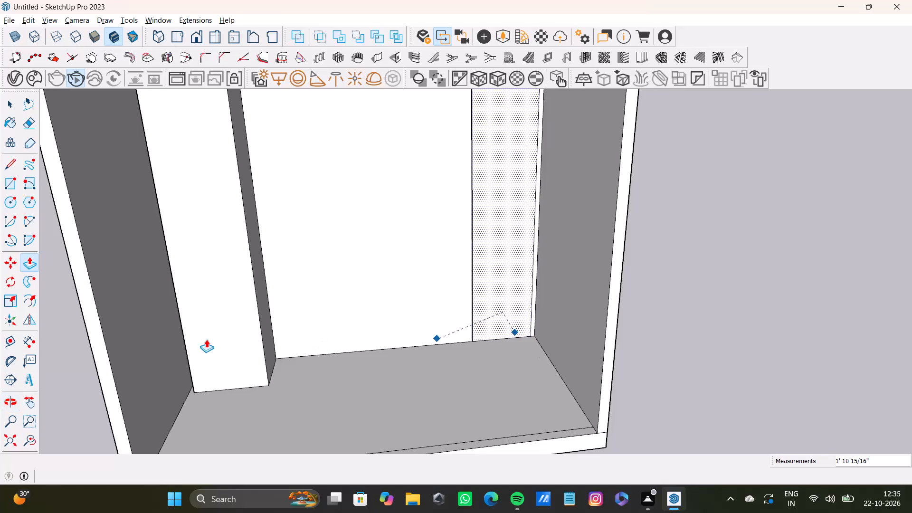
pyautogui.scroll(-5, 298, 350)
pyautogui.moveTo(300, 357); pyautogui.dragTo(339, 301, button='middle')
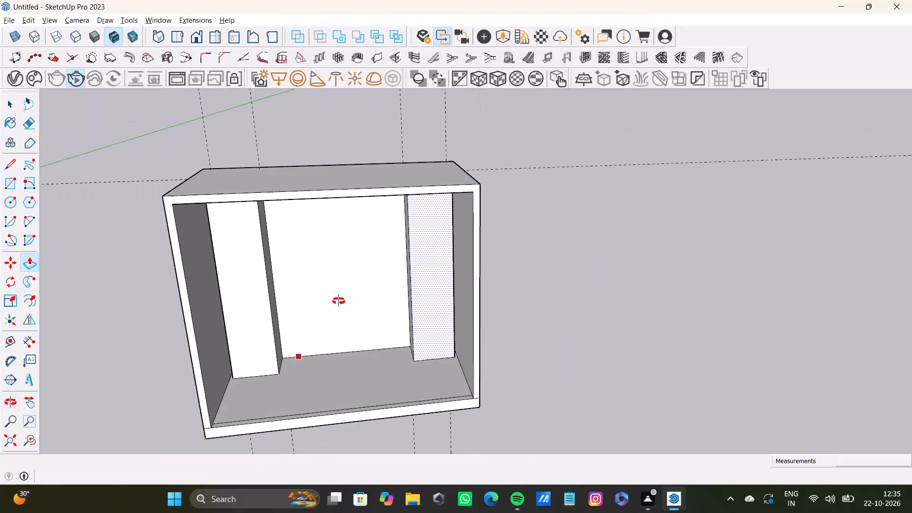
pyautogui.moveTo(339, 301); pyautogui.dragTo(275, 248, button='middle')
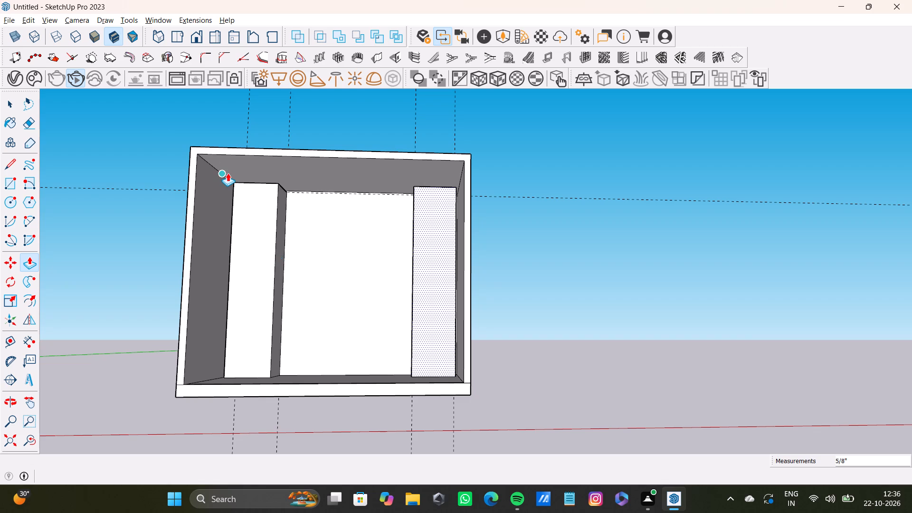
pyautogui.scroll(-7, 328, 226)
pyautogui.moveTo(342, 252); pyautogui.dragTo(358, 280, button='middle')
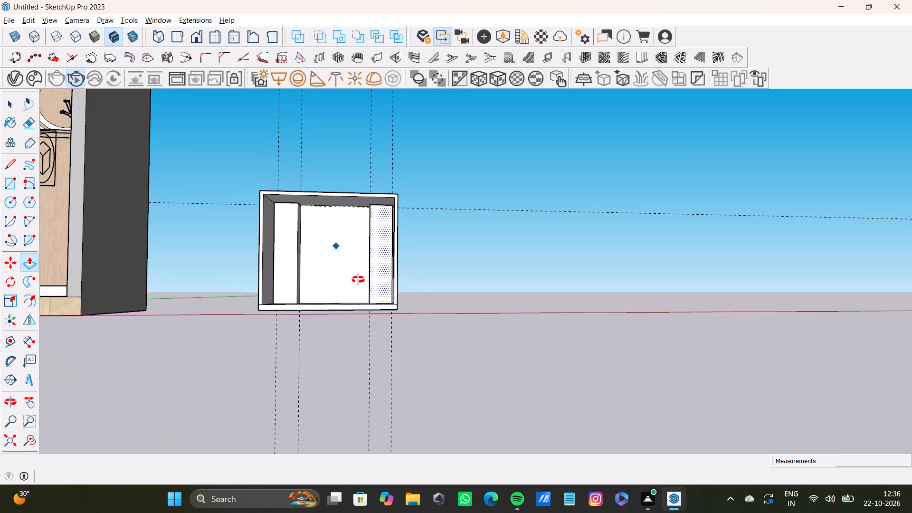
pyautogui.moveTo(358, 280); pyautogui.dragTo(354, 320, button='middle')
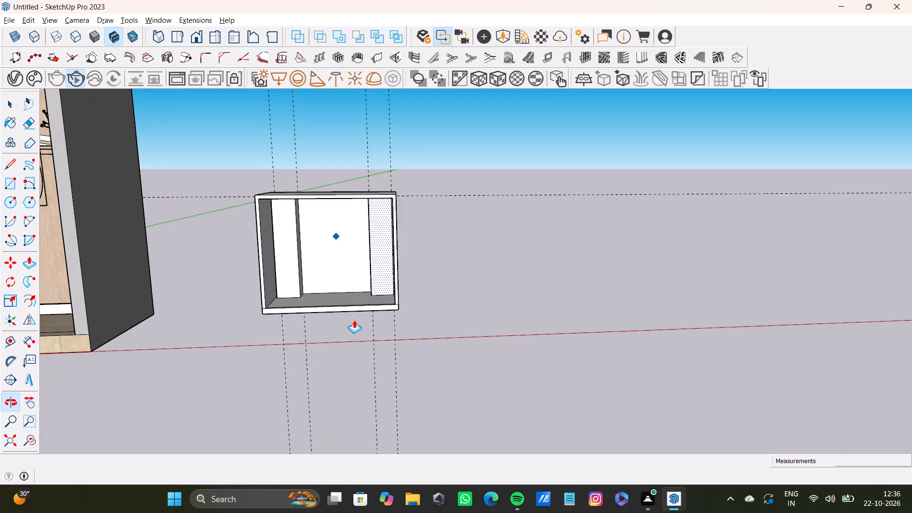
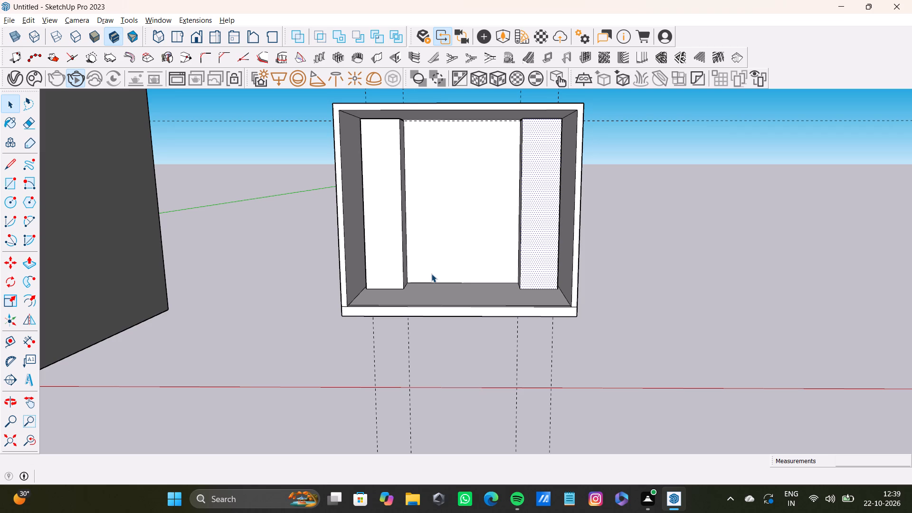
# Examine the room shell and its two tall side units from inside and outside.
pyautogui.scroll(-7, 427, 238)
pyautogui.scroll(10, 420, 213)
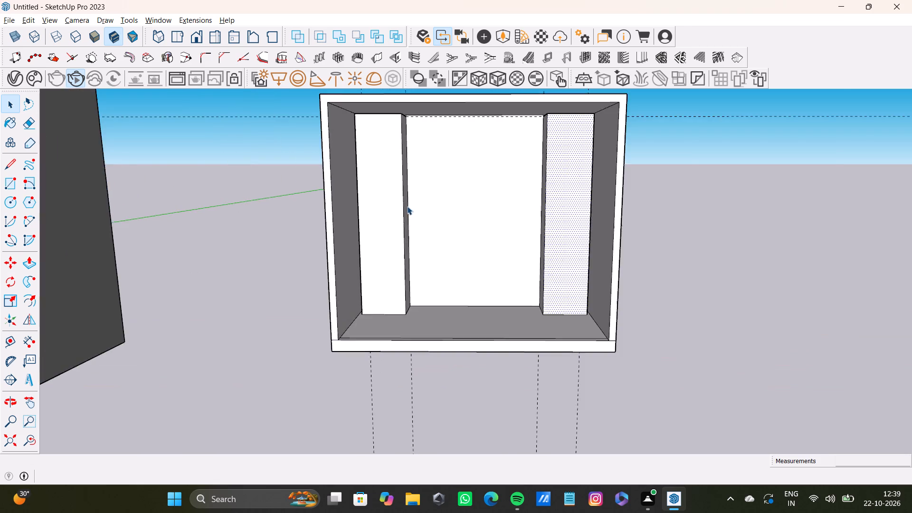
pyautogui.scroll(3, 407, 206)
pyautogui.moveTo(399, 206); pyautogui.dragTo(408, 226, button='middle')
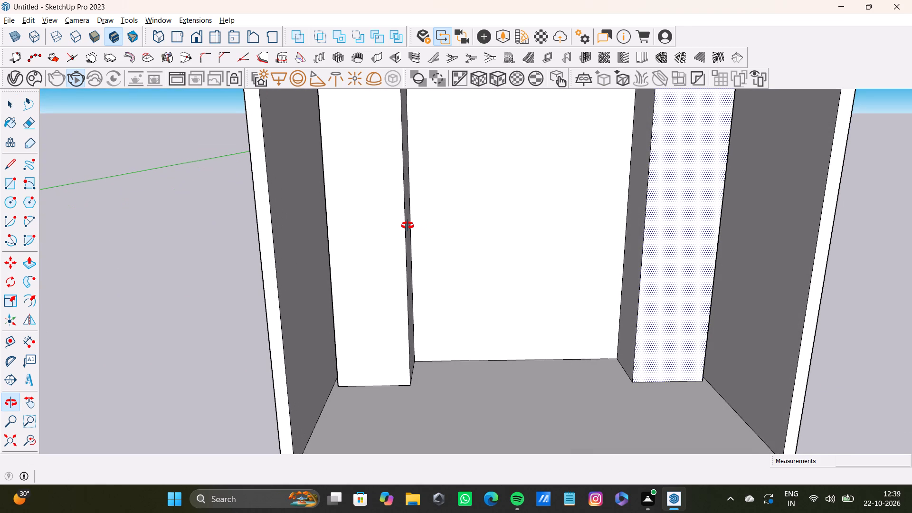
pyautogui.moveTo(408, 226); pyautogui.dragTo(418, 226, button='middle')
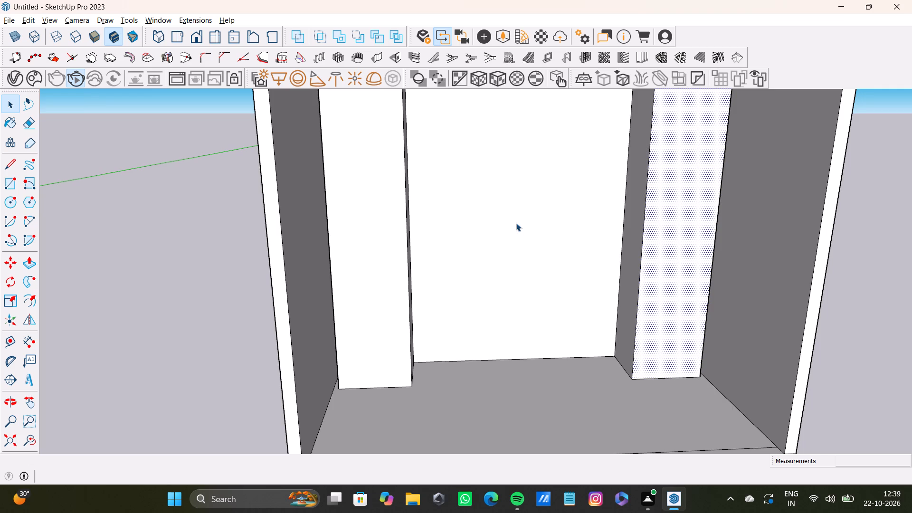
pyautogui.scroll(-8, 517, 221)
pyautogui.moveTo(383, 308); pyautogui.dragTo(308, 235, button='middle')
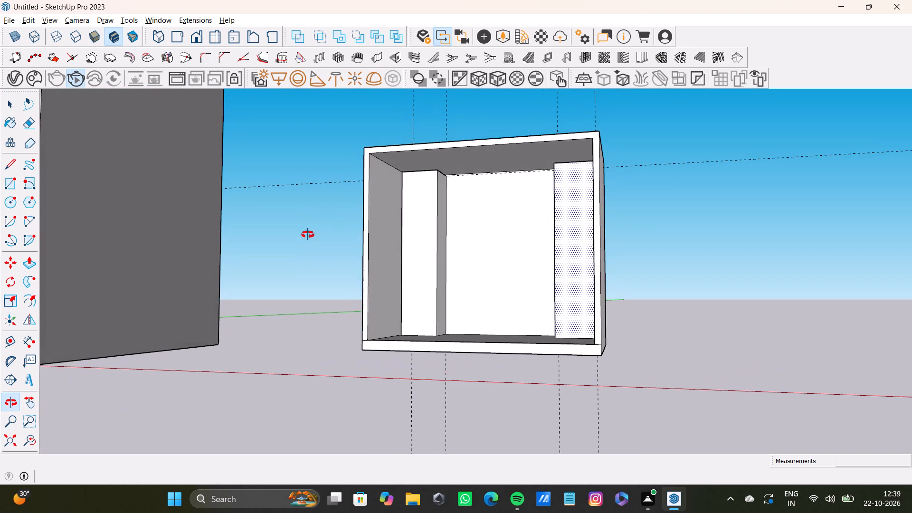
pyautogui.moveTo(308, 235); pyautogui.dragTo(327, 234, button='middle')
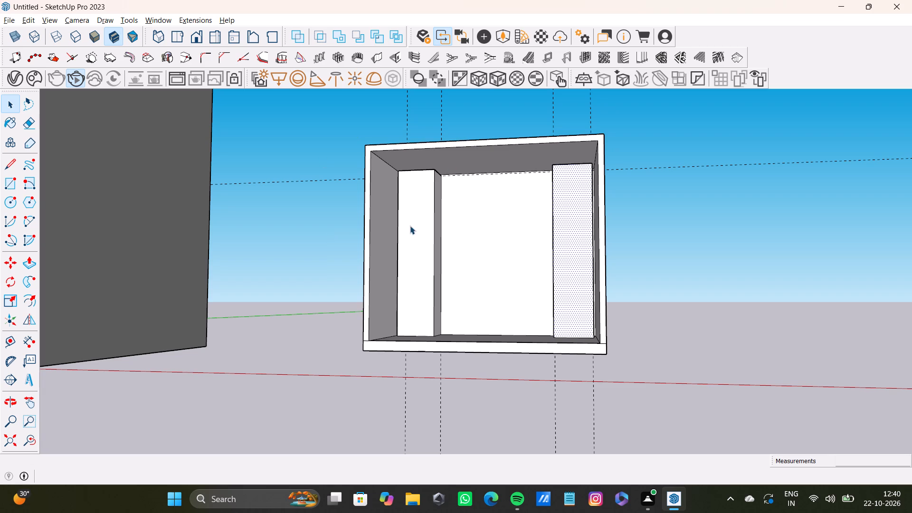
pyautogui.scroll(7, 403, 232)
pyautogui.moveTo(419, 241); pyautogui.dragTo(323, 285, button='middle')
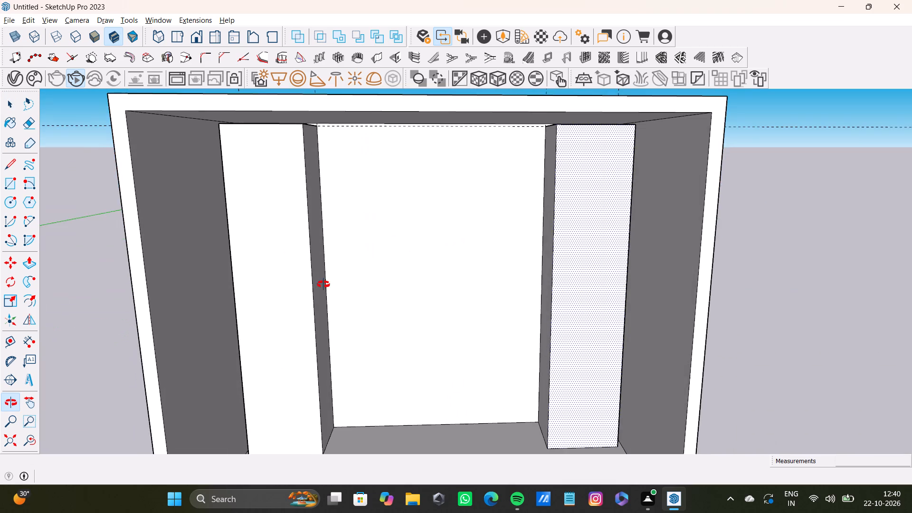
pyautogui.moveTo(323, 285); pyautogui.dragTo(334, 288, button='middle')
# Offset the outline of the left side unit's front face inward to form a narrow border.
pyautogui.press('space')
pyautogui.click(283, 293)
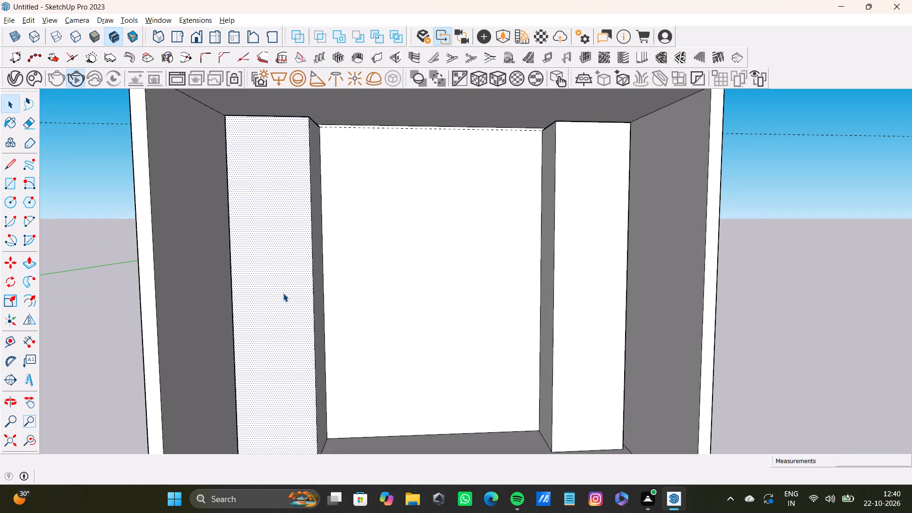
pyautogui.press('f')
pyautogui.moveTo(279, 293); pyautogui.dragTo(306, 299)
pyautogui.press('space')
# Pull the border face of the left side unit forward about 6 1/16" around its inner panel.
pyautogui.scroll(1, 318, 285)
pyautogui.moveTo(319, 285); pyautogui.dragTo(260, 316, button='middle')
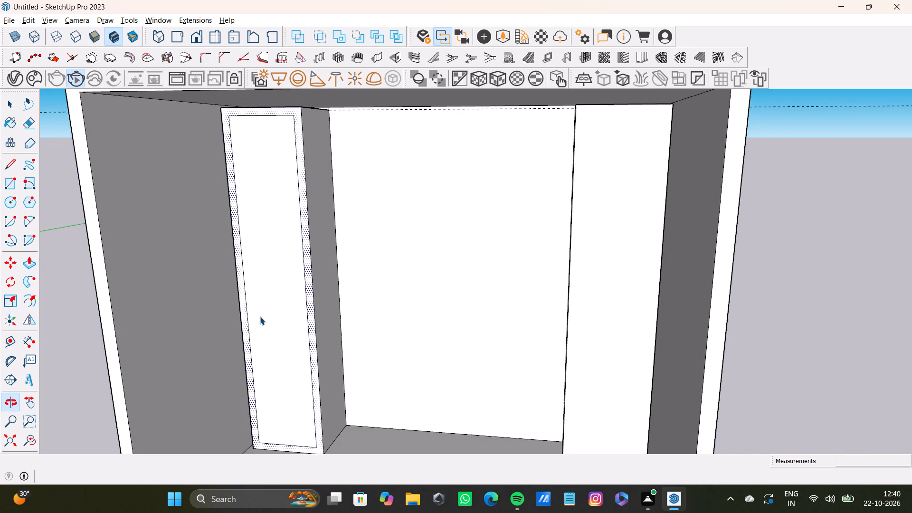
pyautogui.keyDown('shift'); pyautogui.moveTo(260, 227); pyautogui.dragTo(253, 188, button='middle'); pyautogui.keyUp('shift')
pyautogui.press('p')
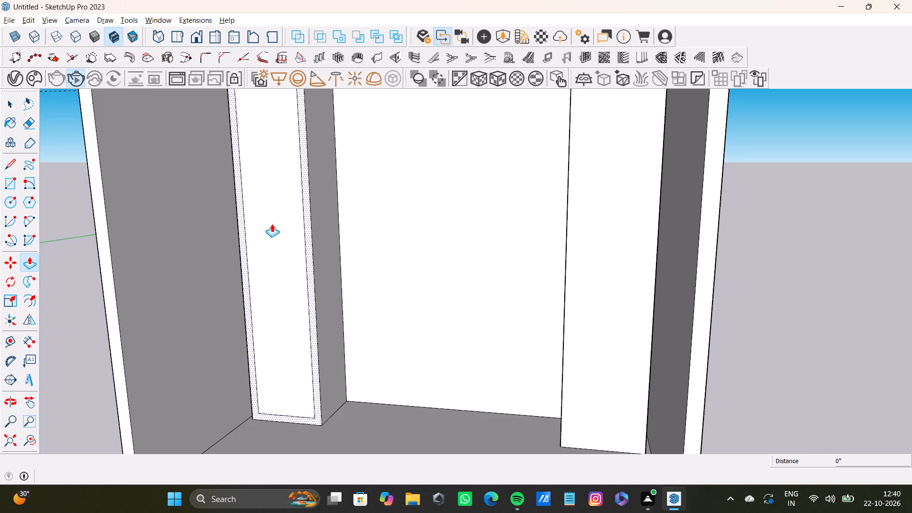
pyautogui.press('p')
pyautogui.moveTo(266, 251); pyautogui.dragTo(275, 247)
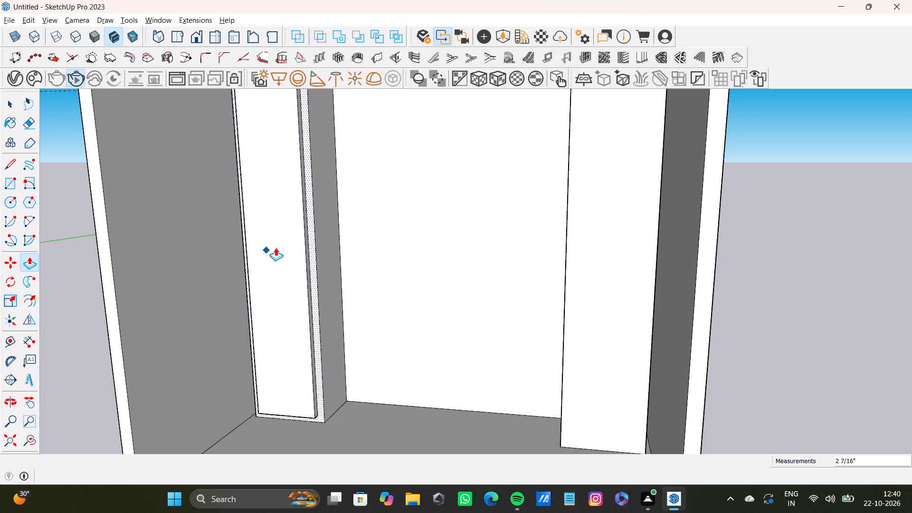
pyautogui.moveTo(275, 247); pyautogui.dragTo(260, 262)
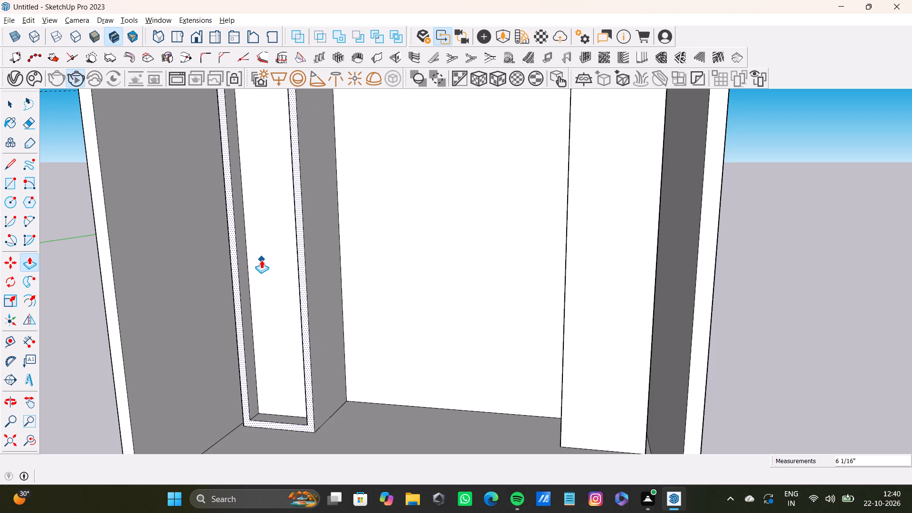
# Inspect the left side unit's raised border and recess from several angles against the rest of the room.
pyautogui.scroll(-5, 253, 307)
pyautogui.moveTo(253, 310); pyautogui.dragTo(249, 340, button='middle')
pyautogui.scroll(6, 253, 325)
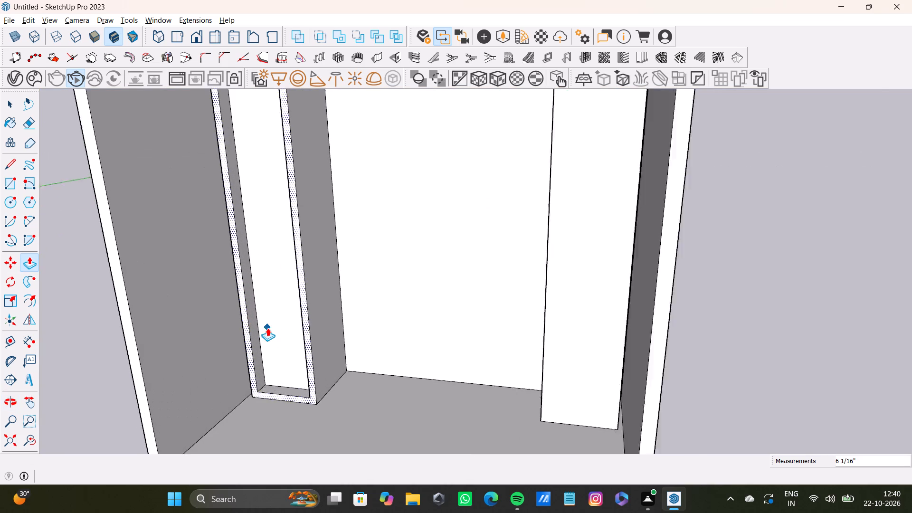
pyautogui.scroll(1, 267, 328)
pyautogui.scroll(-7, 268, 331)
pyautogui.moveTo(273, 335); pyautogui.dragTo(289, 291, button='middle')
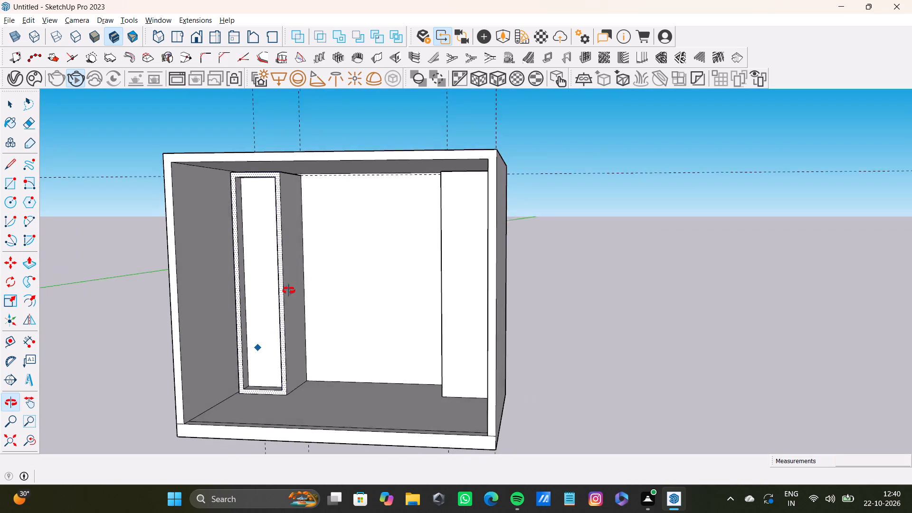
pyautogui.moveTo(289, 291); pyautogui.dragTo(282, 307, button='middle')
pyautogui.scroll(7, 261, 336)
pyautogui.scroll(-7, 261, 337)
pyautogui.moveTo(261, 337); pyautogui.dragTo(254, 359, button='middle')
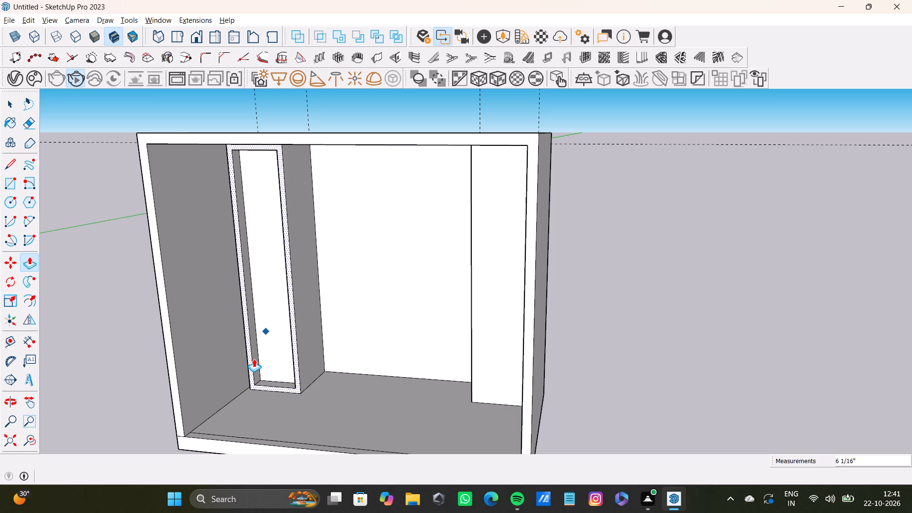
pyautogui.scroll(2, 261, 285)
pyautogui.scroll(-6, 262, 281)
pyautogui.moveTo(264, 281); pyautogui.dragTo(281, 282, button='middle')
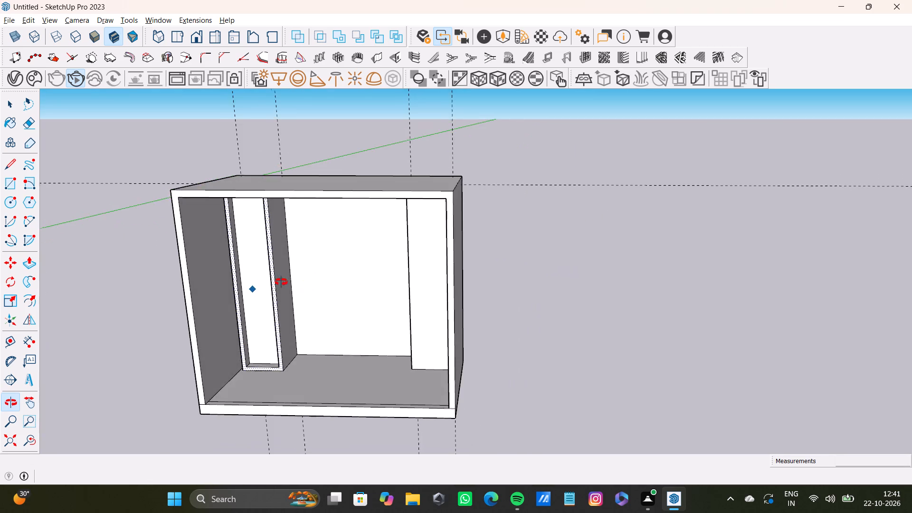
pyautogui.moveTo(281, 282); pyautogui.dragTo(294, 286, button='middle')
pyautogui.scroll(8, 262, 279)
pyautogui.moveTo(269, 277); pyautogui.dragTo(254, 262, button='middle')
pyautogui.scroll(-1, 253, 261)
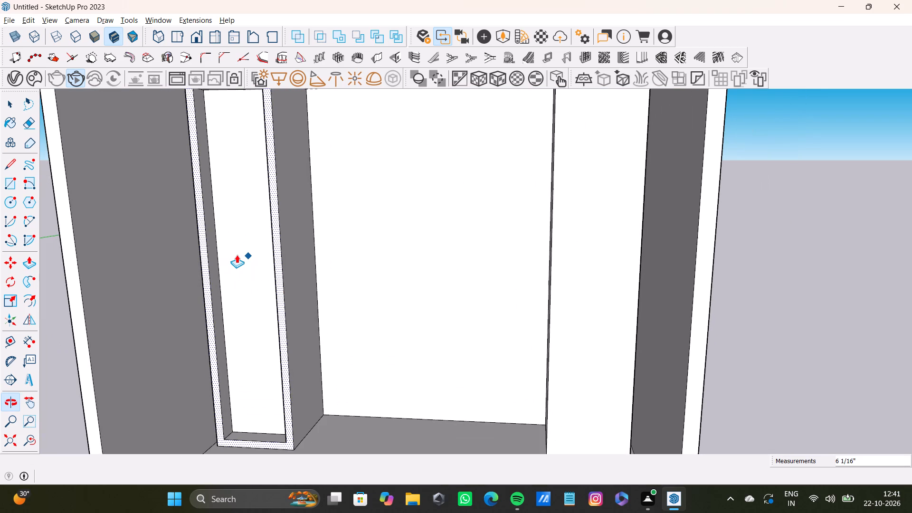
pyautogui.press('space')
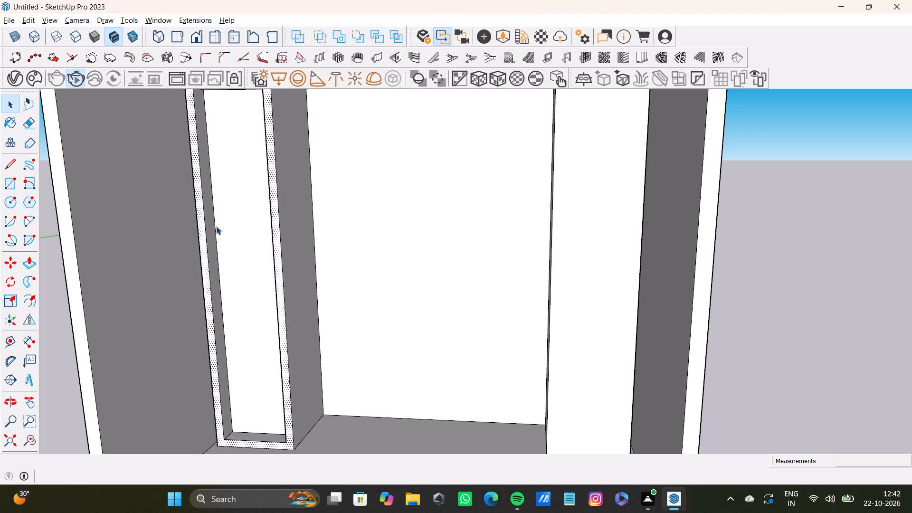
pyautogui.scroll(-2, 222, 228)
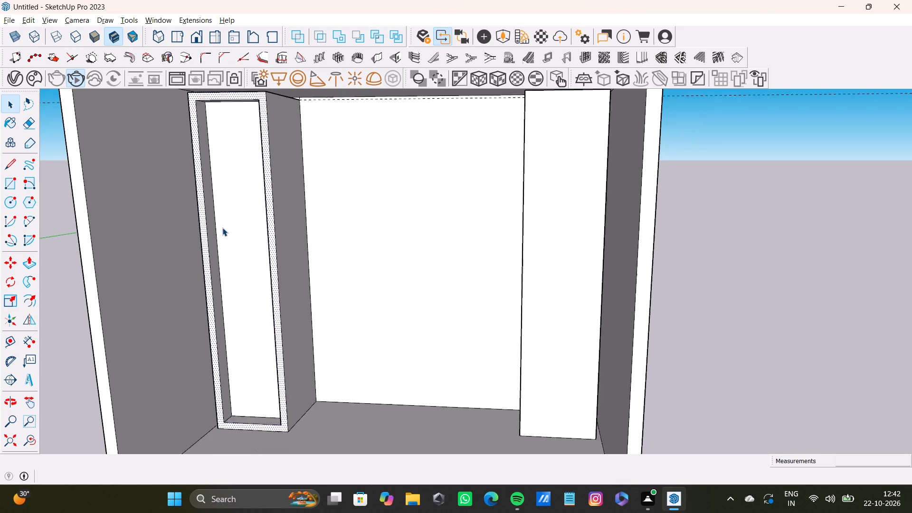
pyautogui.scroll(-4, 222, 228)
pyautogui.moveTo(230, 229); pyautogui.dragTo(234, 220, button='middle')
pyautogui.scroll(8, 232, 212)
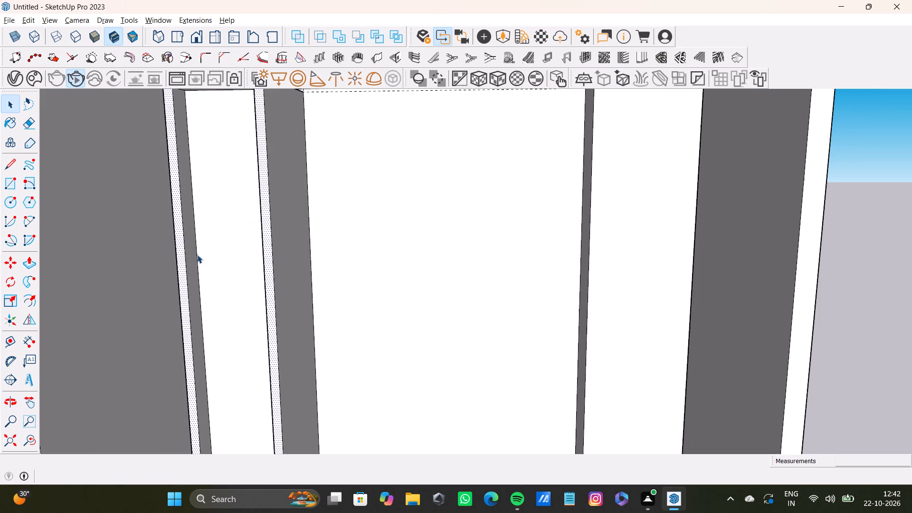
pyautogui.scroll(-3, 205, 262)
pyautogui.moveTo(212, 259); pyautogui.dragTo(221, 233, button='middle')
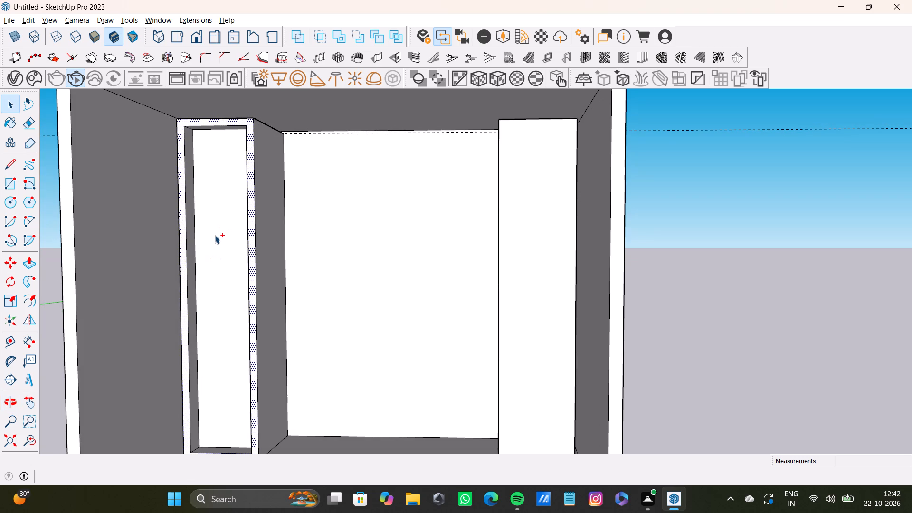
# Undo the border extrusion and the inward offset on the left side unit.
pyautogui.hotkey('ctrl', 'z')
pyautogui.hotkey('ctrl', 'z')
# Push the left side unit's front face back slightly to make the unit shallower.
pyautogui.scroll(-4, 228, 255)
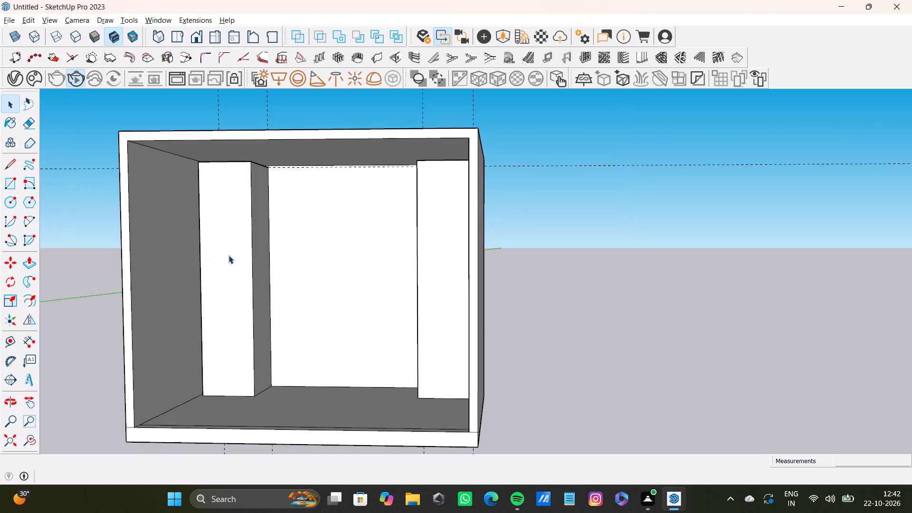
pyautogui.moveTo(228, 255); pyautogui.dragTo(233, 271, button='middle')
pyautogui.press('space')
pyautogui.click(233, 272)
pyautogui.press('p')
pyautogui.moveTo(233, 272); pyautogui.dragTo(240, 267)
# Push the right side unit's front face back 10 3/4" to align with the left side unit's front.
pyautogui.moveTo(359, 348); pyautogui.dragTo(500, 359, button='middle')
pyautogui.press('space')
pyautogui.click(445, 324)
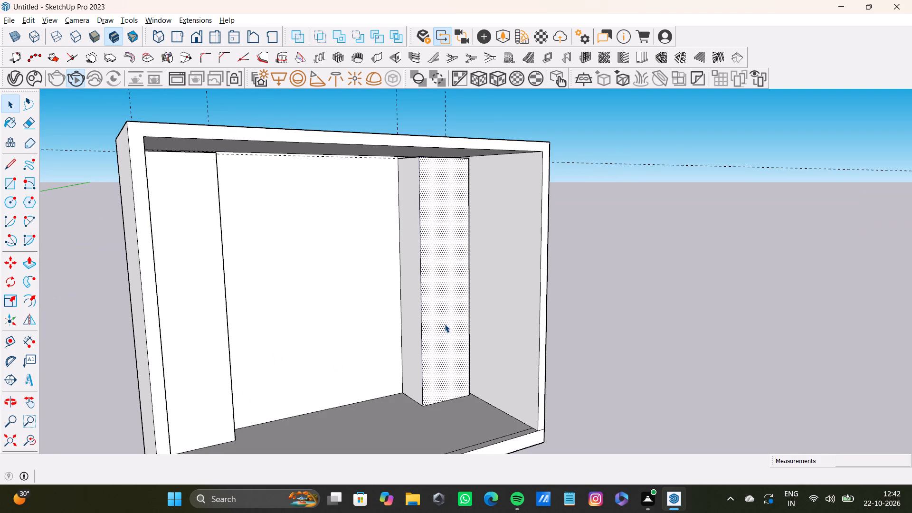
pyautogui.press('p')
pyautogui.moveTo(443, 326); pyautogui.dragTo(224, 360)
# Offset the outline of the left side unit's front face.
pyautogui.scroll(-5, 229, 366)
pyautogui.moveTo(296, 380); pyautogui.dragTo(297, 373, button='middle')
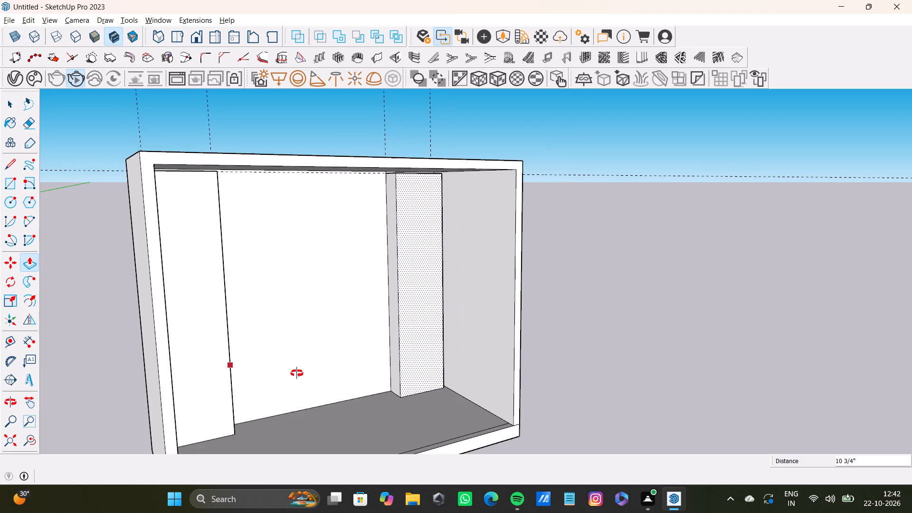
pyautogui.moveTo(297, 373); pyautogui.dragTo(269, 386, button='middle')
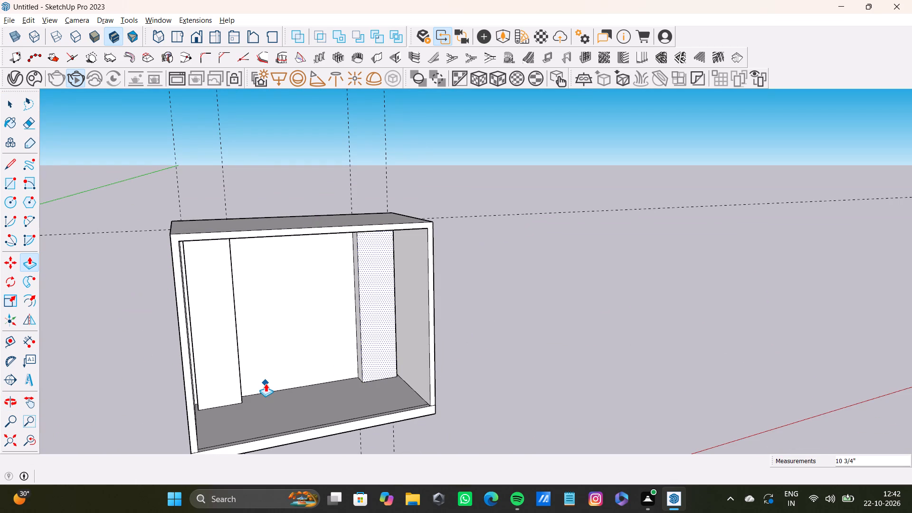
pyautogui.scroll(5, 232, 297)
pyautogui.moveTo(250, 308); pyautogui.dragTo(181, 246, button='middle')
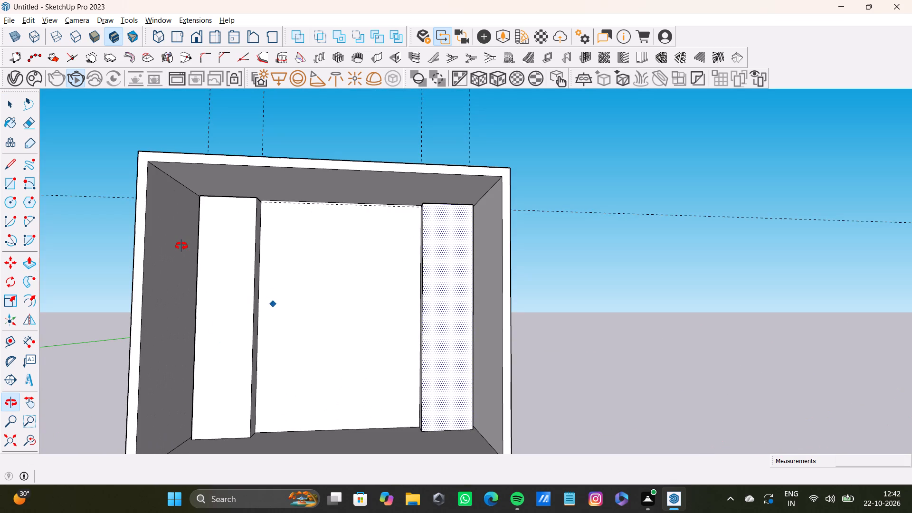
pyautogui.press('space')
pyautogui.press('space')
pyautogui.click(220, 251)
pyautogui.press('f')
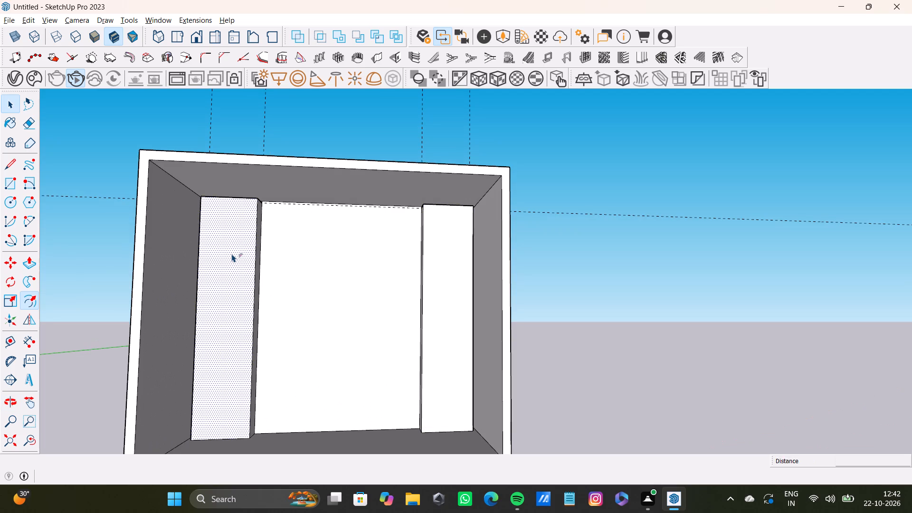
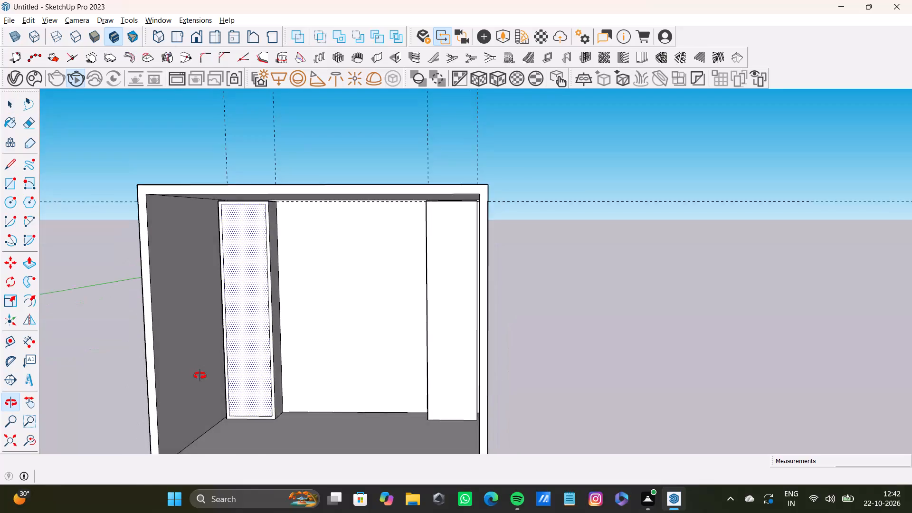
# Push the inner panel of the left side unit's front back about 1' 1 3/4" to form a framed recess.
pyautogui.press('p')
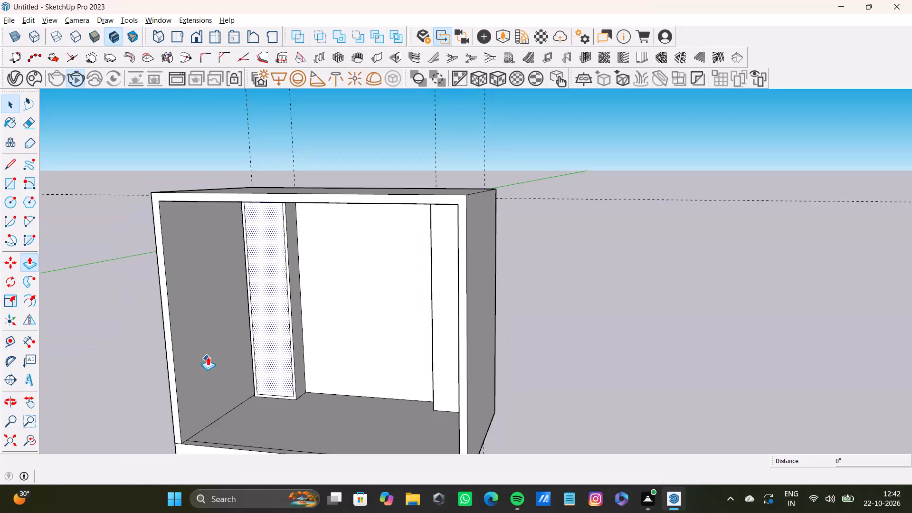
pyautogui.moveTo(267, 333); pyautogui.dragTo(277, 326)
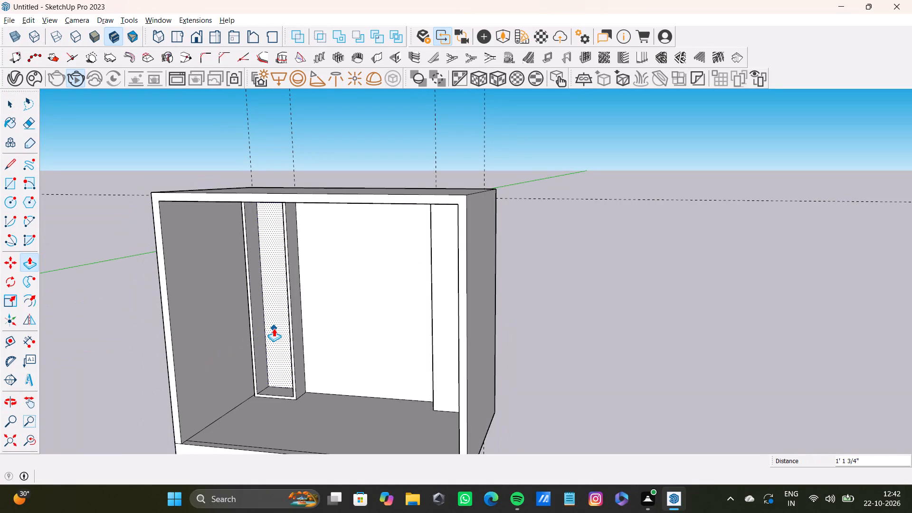
# Offset the outline of the right side unit's front face inward about 2 13/16".
pyautogui.scroll(-3, 287, 327)
pyautogui.keyDown('shift'); pyautogui.moveTo(292, 330); pyautogui.dragTo(347, 353, button='middle'); pyautogui.keyUp('shift')
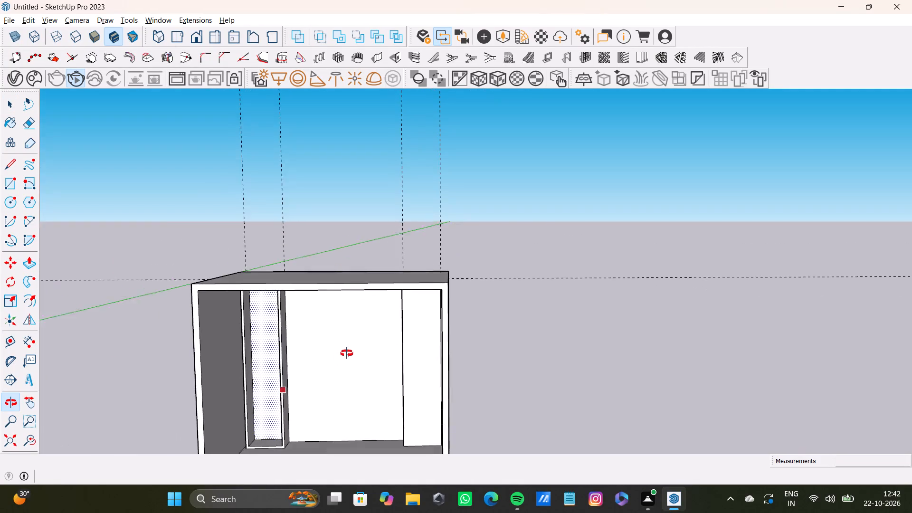
pyautogui.keyDown('shift'); pyautogui.moveTo(347, 353); pyautogui.dragTo(347, 349, button='middle'); pyautogui.keyUp('shift')
pyautogui.press('space')
pyautogui.click(416, 349)
pyautogui.moveTo(394, 395); pyautogui.dragTo(423, 390, button='middle')
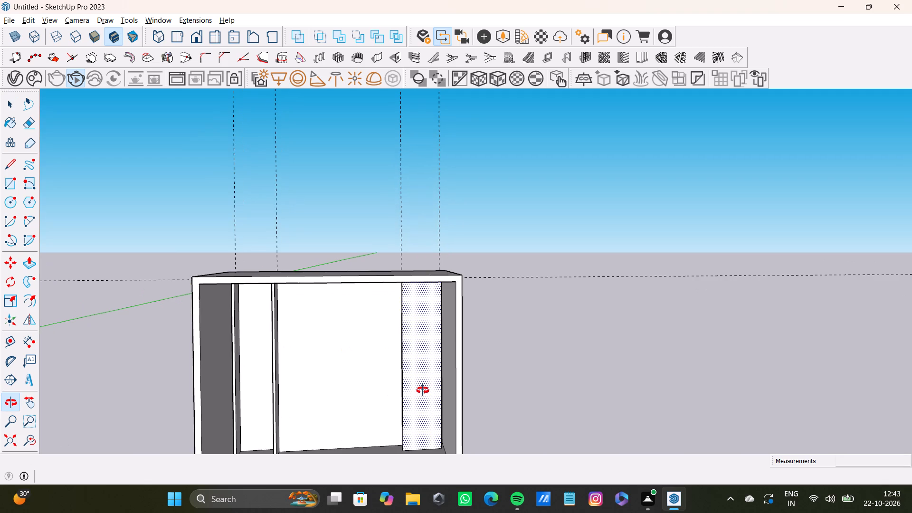
pyautogui.moveTo(423, 390); pyautogui.dragTo(437, 394, button='middle')
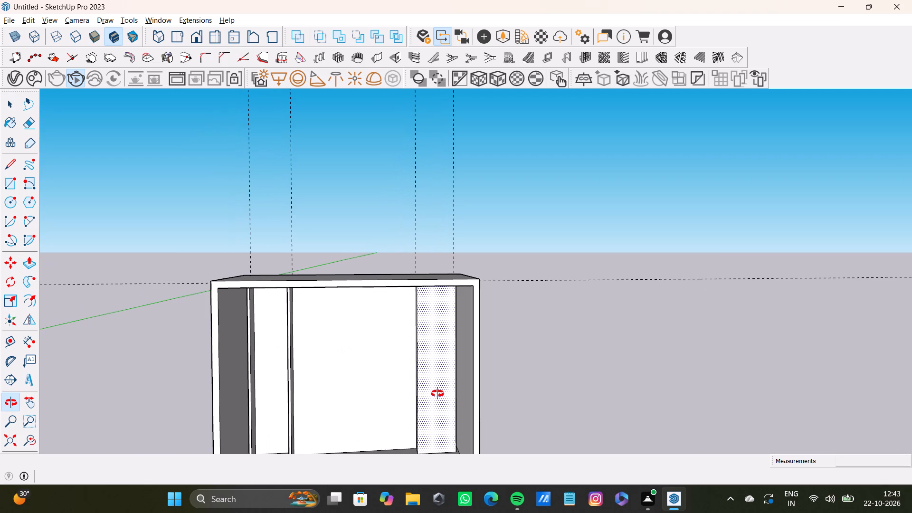
pyautogui.moveTo(437, 394); pyautogui.dragTo(433, 392, button='middle')
pyautogui.moveTo(458, 394); pyautogui.dragTo(428, 347, button='middle')
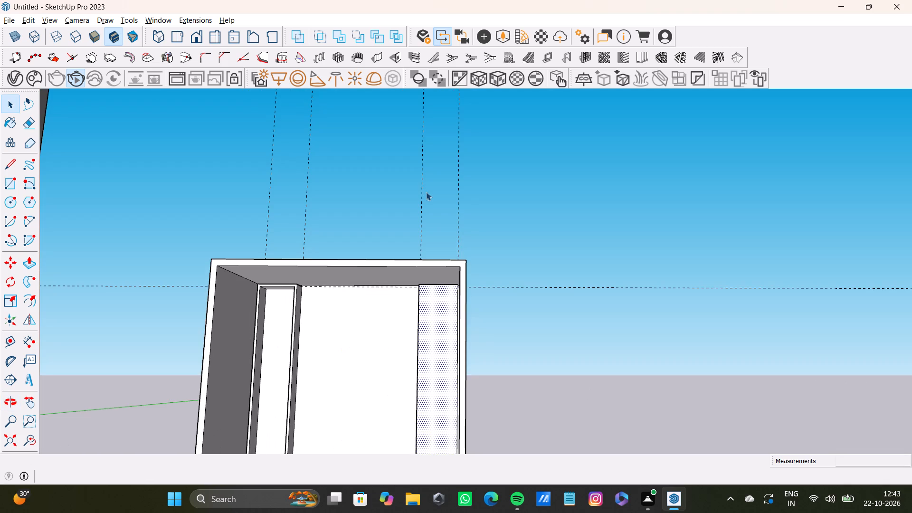
pyautogui.press('f')
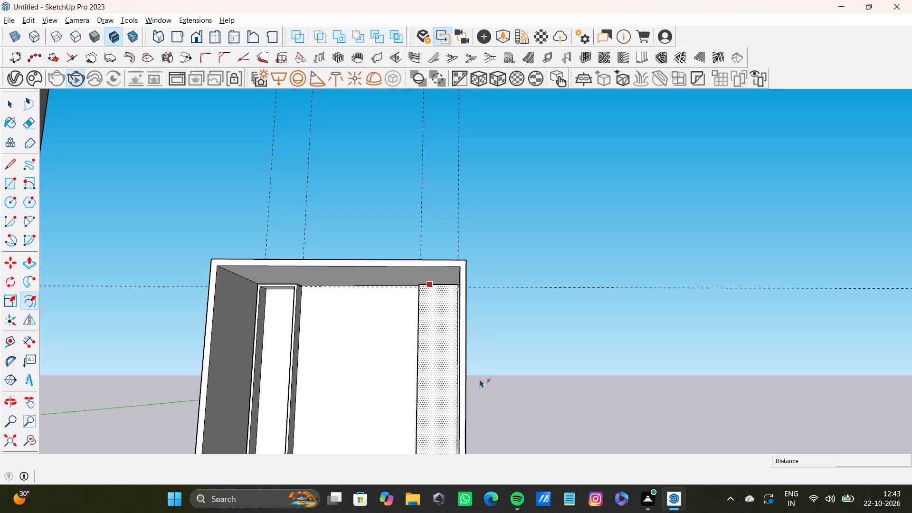
pyautogui.scroll(4, 467, 370)
pyautogui.moveTo(465, 372); pyautogui.dragTo(489, 384, button='middle')
pyautogui.keyDown('shift'); pyautogui.scroll(3, 450, 384); pyautogui.keyUp('shift')
pyautogui.keyDown('shift'); pyautogui.moveTo(450, 384); pyautogui.dragTo(474, 344, button='middle'); pyautogui.keyUp('shift')
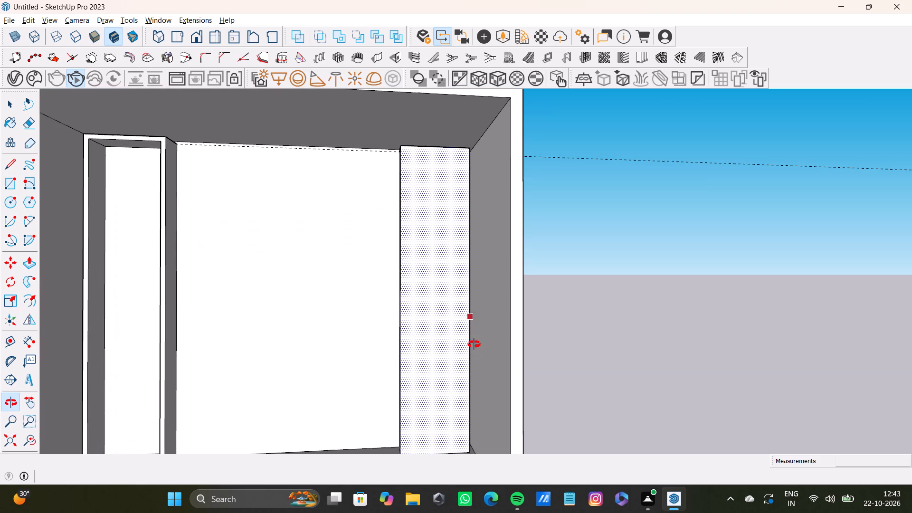
pyautogui.moveTo(440, 341); pyautogui.dragTo(463, 346)
pyautogui.press('space')
# Push the inner panel of the right side unit's front back about 2' 2 9/16" to form a framed recess.
pyautogui.click(439, 348)
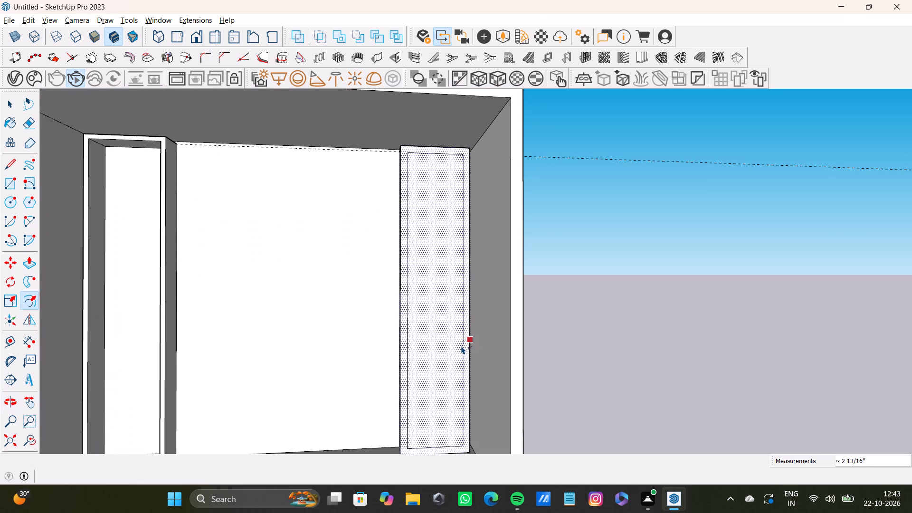
pyautogui.moveTo(455, 349); pyautogui.dragTo(430, 372, button='middle')
pyautogui.press('p')
pyautogui.moveTo(433, 364); pyautogui.dragTo(437, 358)
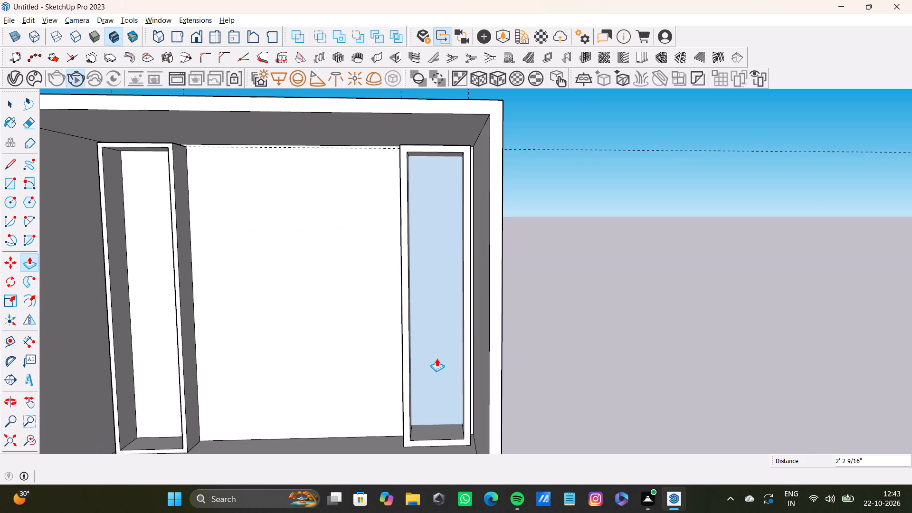
pyautogui.moveTo(437, 358); pyautogui.dragTo(437, 357)
# Pull the right side unit's outer side face toward the left unit to widen the unit.
pyautogui.scroll(-4, 437, 358)
pyautogui.keyDown('shift'); pyautogui.moveTo(436, 365); pyautogui.dragTo(501, 342, button='middle'); pyautogui.keyUp('shift')
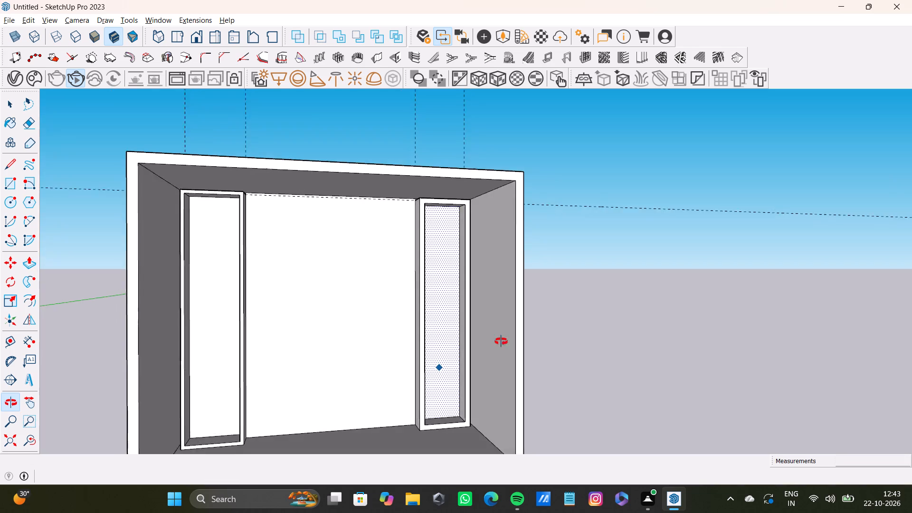
pyautogui.keyDown('shift'); pyautogui.moveTo(501, 342); pyautogui.dragTo(411, 351, button='middle'); pyautogui.keyUp('shift')
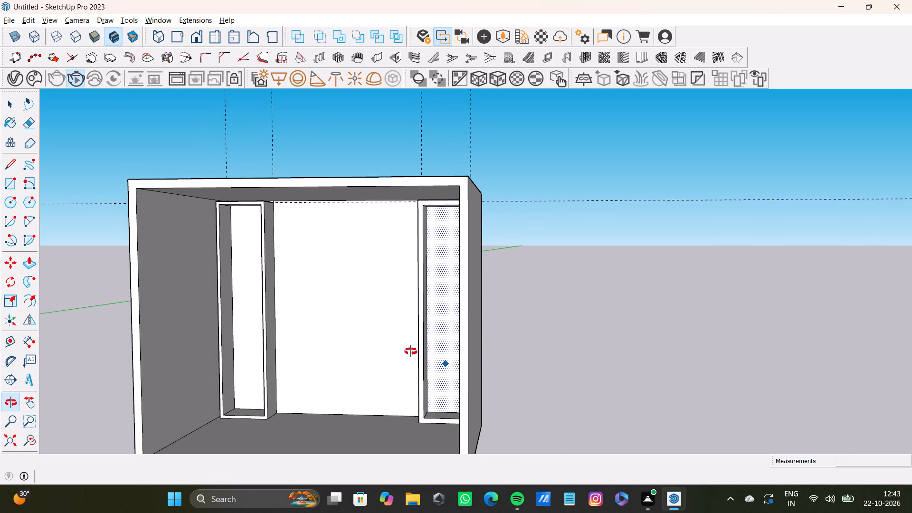
pyautogui.keyDown('shift'); pyautogui.moveTo(411, 351); pyautogui.dragTo(449, 385, button='middle'); pyautogui.keyUp('shift')
pyautogui.scroll(6, 422, 370)
pyautogui.moveTo(423, 362); pyautogui.dragTo(461, 290, button='middle')
pyautogui.keyDown('shift'); pyautogui.scroll(1, 437, 352); pyautogui.keyUp('shift')
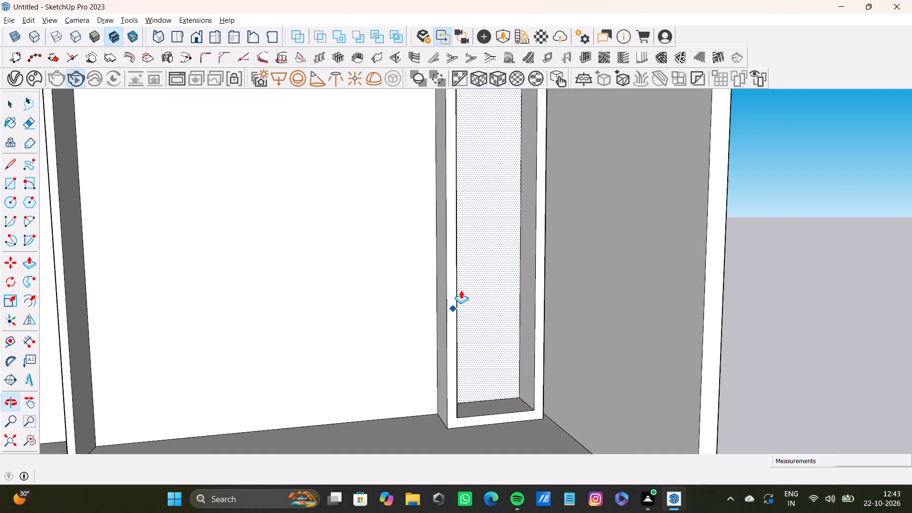
pyautogui.moveTo(461, 290); pyautogui.dragTo(487, 290, button='middle')
pyautogui.press('space')
pyautogui.scroll(3, 446, 298)
pyautogui.click(439, 303)
pyautogui.press('p')
pyautogui.moveTo(439, 303); pyautogui.dragTo(439, 303)
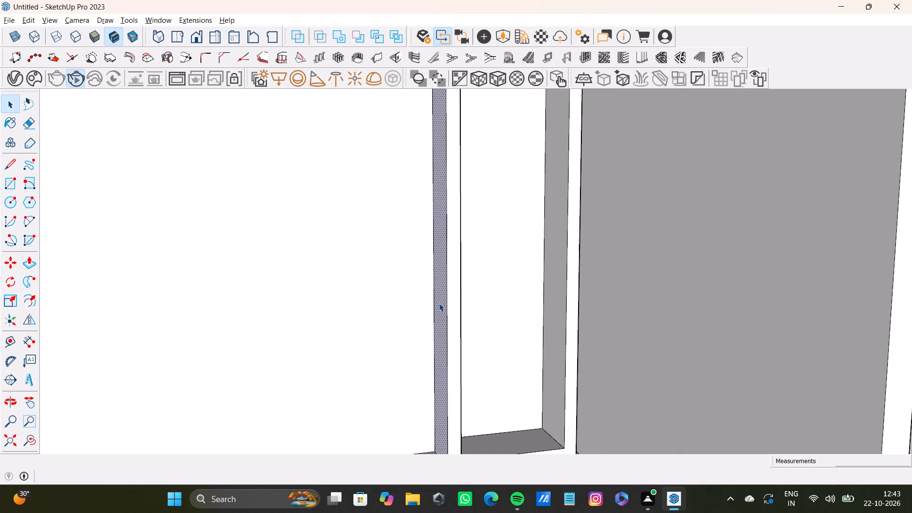
pyautogui.moveTo(439, 303); pyautogui.dragTo(407, 307)
# Push the recess side wall nearest the left unit outward to widen the right unit's opening and thin its frame.
pyautogui.scroll(-4, 408, 317)
pyautogui.moveTo(430, 333); pyautogui.dragTo(356, 352, button='middle')
pyautogui.press('space')
pyautogui.scroll(3, 414, 341)
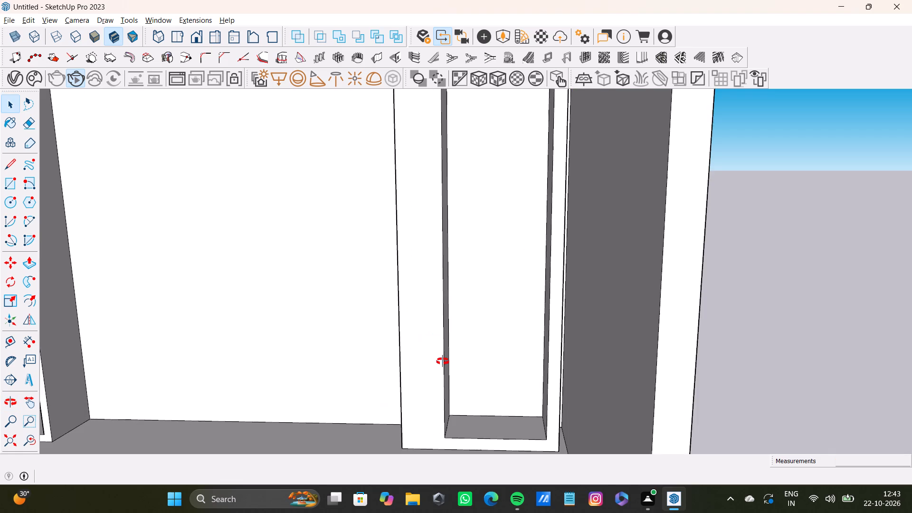
pyautogui.moveTo(450, 356); pyautogui.dragTo(412, 378, button='middle')
pyautogui.scroll(3, 445, 364)
pyautogui.click(436, 366)
pyautogui.press('p')
pyautogui.moveTo(436, 366); pyautogui.dragTo(396, 358)
# Pull the same recess side wall of the right unit slightly back into the opening to thicken the frame edge.
pyautogui.scroll(-4, 391, 389)
pyautogui.moveTo(392, 387); pyautogui.dragTo(498, 371, button='middle')
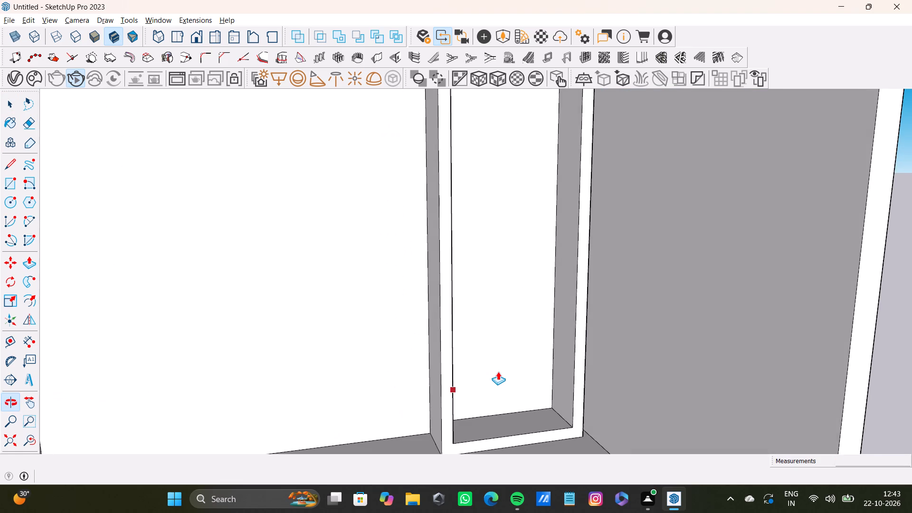
pyautogui.moveTo(498, 371); pyautogui.dragTo(506, 366, button='middle')
pyautogui.scroll(-7, 503, 366)
pyautogui.moveTo(497, 373); pyautogui.dragTo(434, 364, button='middle')
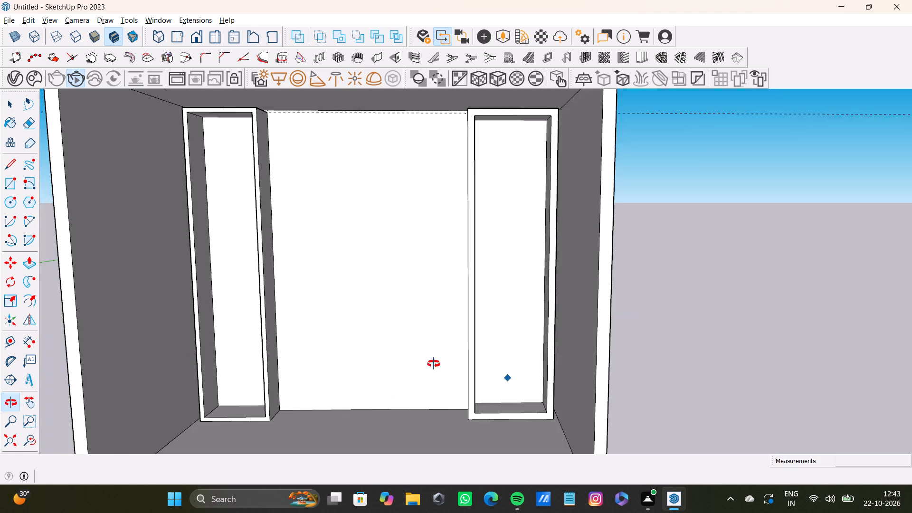
pyautogui.moveTo(434, 364); pyautogui.dragTo(446, 369, button='middle')
pyautogui.scroll(4, 482, 361)
pyautogui.moveTo(484, 360); pyautogui.dragTo(436, 376, button='middle')
pyautogui.scroll(-1, 437, 374)
pyautogui.scroll(4, 459, 363)
pyautogui.moveTo(464, 363); pyautogui.dragTo(462, 360)
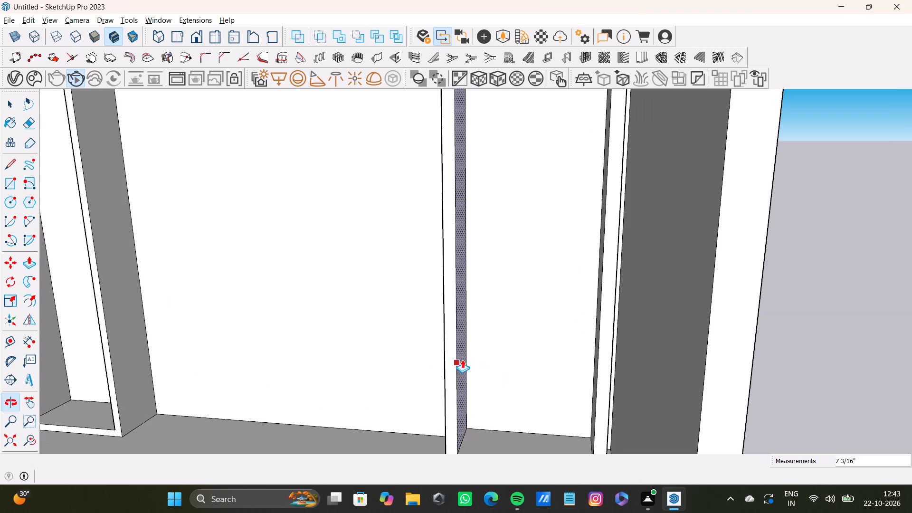
pyautogui.moveTo(462, 360); pyautogui.dragTo(476, 366)
# Push the right side unit's outer side face slightly inward to slim the frame edge facing the left unit.
pyautogui.scroll(-4, 473, 366)
pyautogui.scroll(1, 473, 366)
pyautogui.moveTo(473, 366); pyautogui.dragTo(556, 366, button='middle')
pyautogui.press('space')
pyautogui.click(486, 359)
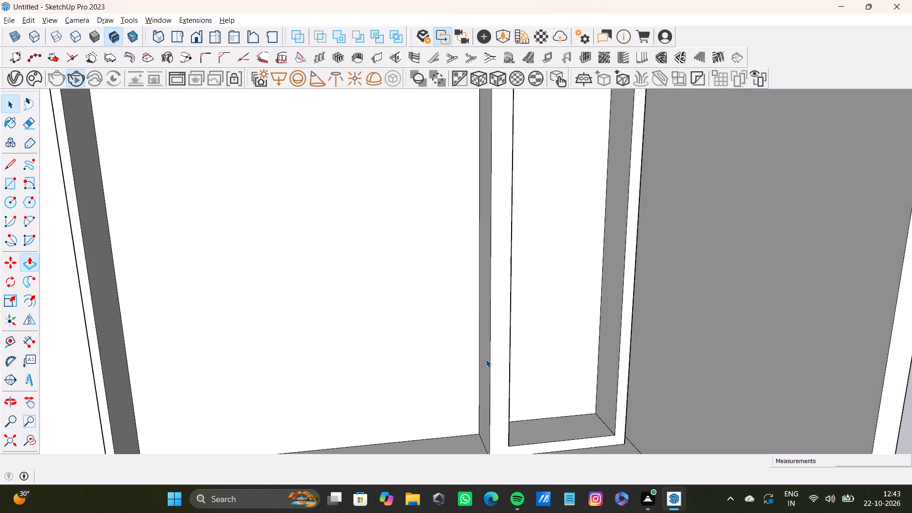
pyautogui.press('p')
pyautogui.moveTo(486, 359); pyautogui.dragTo(494, 359)
pyautogui.press('space')
pyautogui.scroll(-9, 491, 359)
pyautogui.keyDown('shift'); pyautogui.moveTo(480, 362); pyautogui.dragTo(469, 294, button='middle'); pyautogui.keyUp('shift')
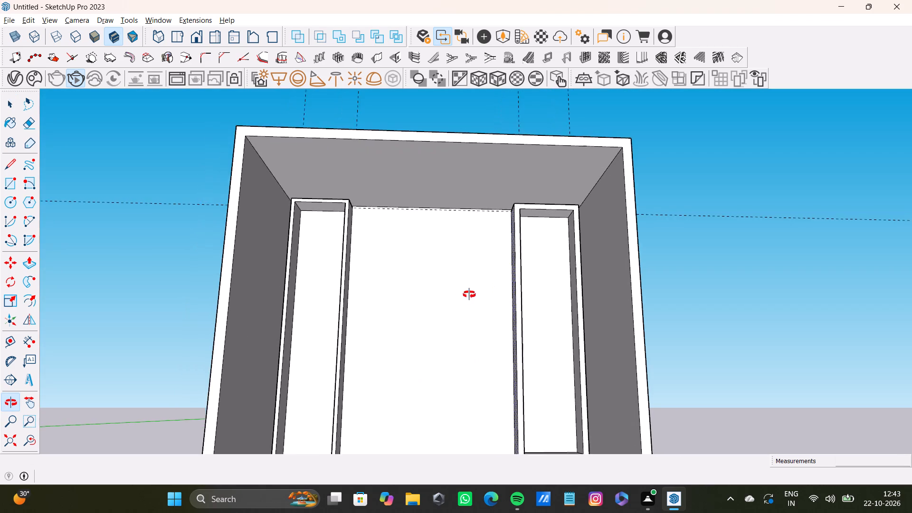
pyautogui.keyDown('shift'); pyautogui.moveTo(469, 294); pyautogui.dragTo(457, 295, button='middle'); pyautogui.keyUp('shift')
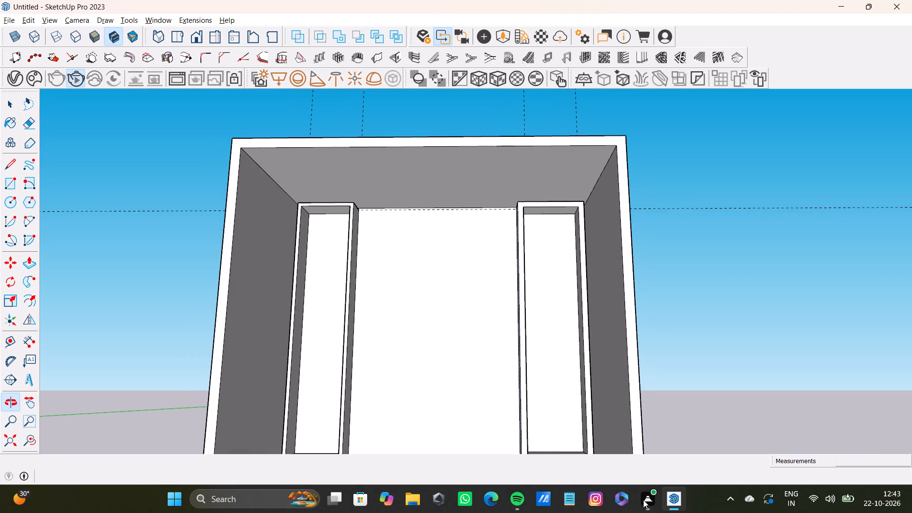
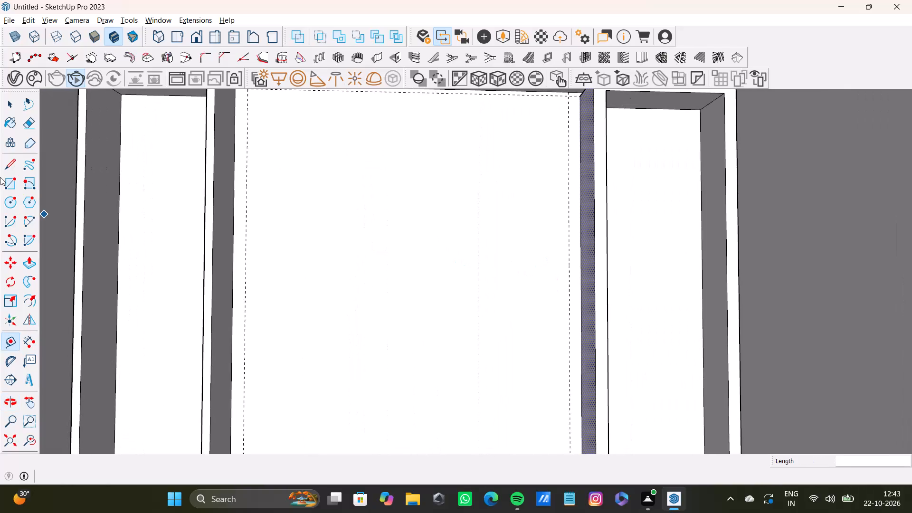
# Draw a full-height rectangle strip on the back wall along the guide beside the left side unit, 10' 8 3/8" by about 1 13/16".
pyautogui.click(6, 179)
pyautogui.keyDown('shift'); pyautogui.moveTo(322, 242); pyautogui.dragTo(378, 280, button='middle'); pyautogui.keyUp('shift')
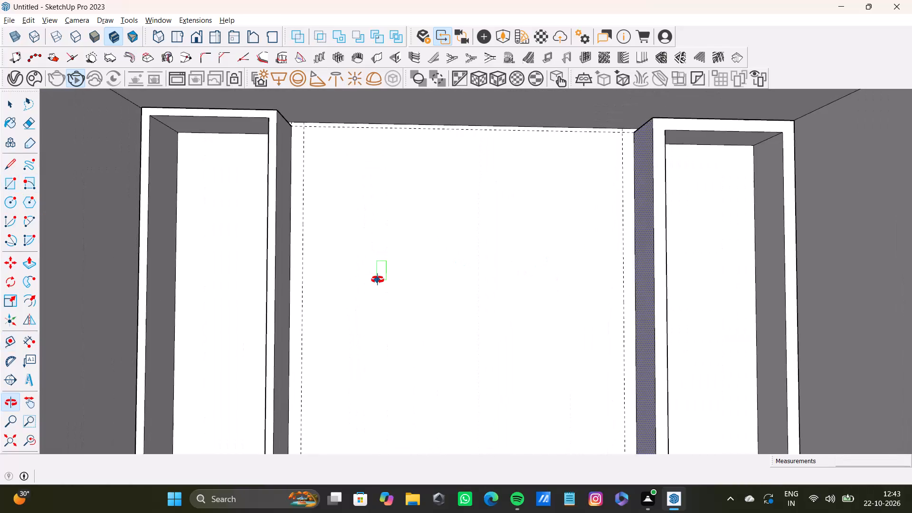
pyautogui.keyDown('shift'); pyautogui.moveTo(378, 280); pyautogui.dragTo(405, 245, button='middle'); pyautogui.keyUp('shift')
pyautogui.scroll(2, 349, 127)
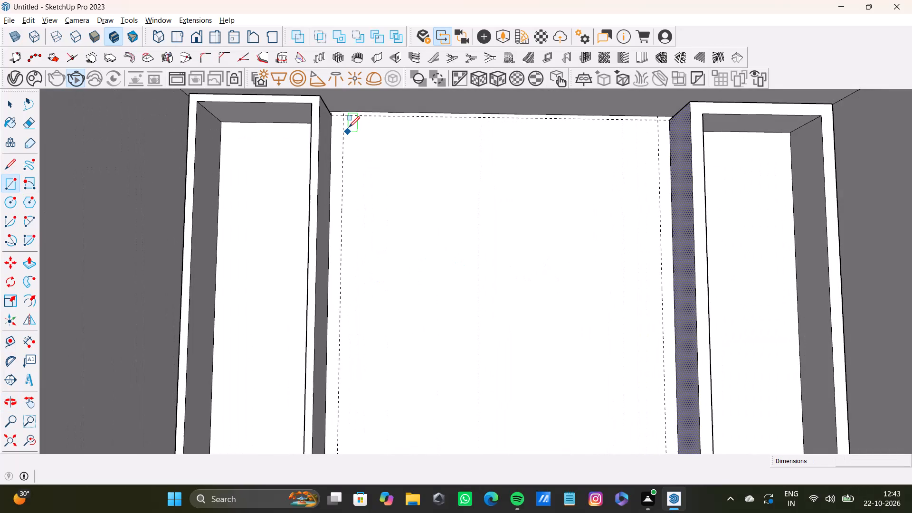
pyautogui.click(343, 112)
pyautogui.scroll(-2, 380, 229)
pyautogui.keyDown('shift'); pyautogui.moveTo(379, 249); pyautogui.dragTo(348, 126, button='middle'); pyautogui.keyUp('shift')
pyautogui.scroll(-2, 341, 122)
pyautogui.keyDown('shift'); pyautogui.moveTo(333, 228); pyautogui.dragTo(336, 161, button='middle'); pyautogui.keyUp('shift')
pyautogui.scroll(-1, 345, 246)
pyautogui.moveTo(345, 260); pyautogui.dragTo(332, 324, button='middle')
pyautogui.scroll(5, 342, 353)
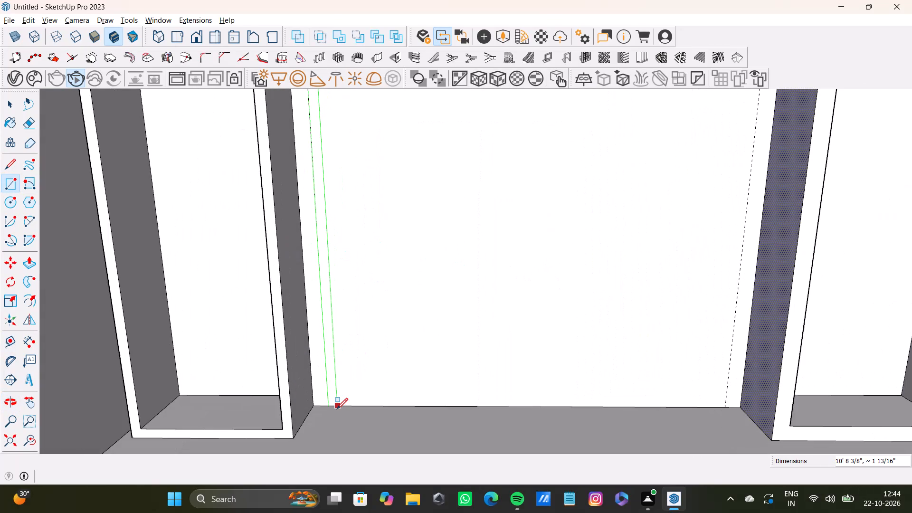
pyautogui.click(337, 409)
pyautogui.scroll(17, 327, 388)
pyautogui.press('space')
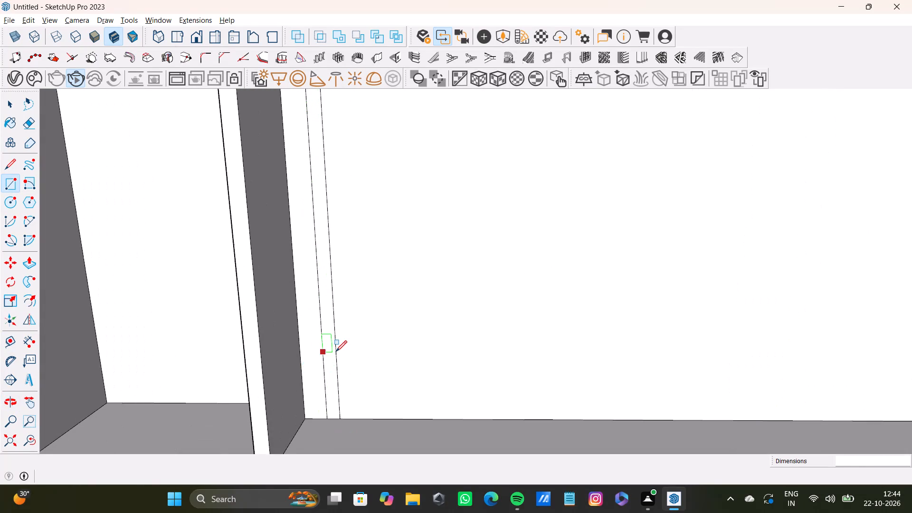
# Extrude the narrow strip out from the back wall by about 1 3/16".
pyautogui.click(332, 358)
pyautogui.press('p')
pyautogui.moveTo(332, 359); pyautogui.dragTo(326, 362)
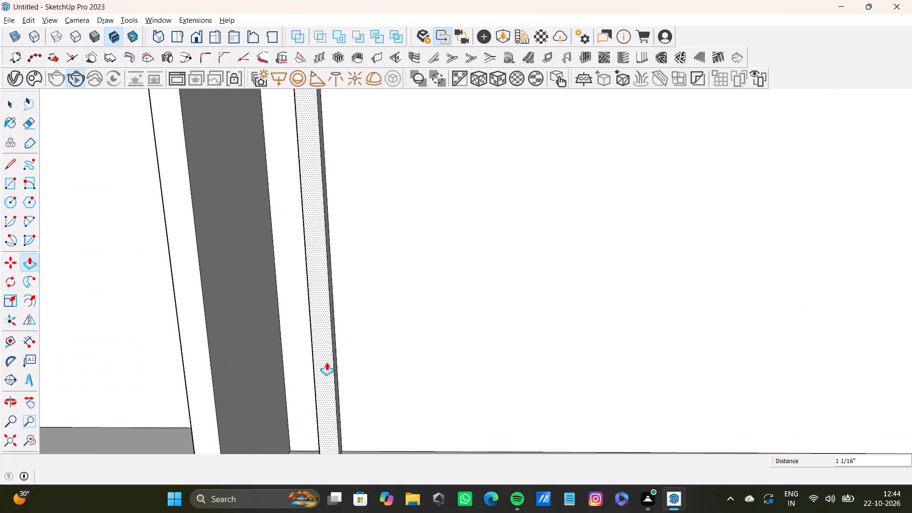
pyautogui.moveTo(326, 362); pyautogui.dragTo(322, 360)
pyautogui.scroll(-12, 320, 361)
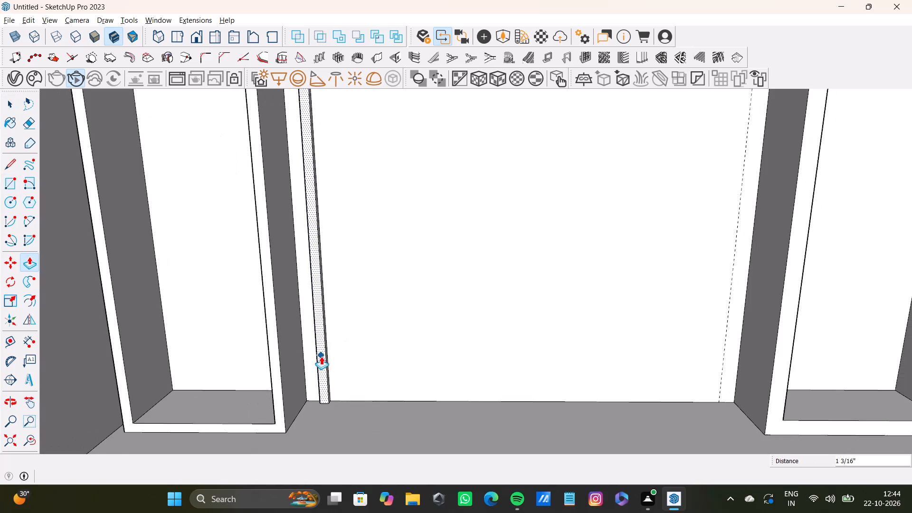
# Pull the strip's front face about 15/16" further out from the back wall.
pyautogui.moveTo(324, 355); pyautogui.dragTo(351, 446, button='middle')
pyautogui.scroll(-8, 356, 404)
pyautogui.keyDown('shift'); pyautogui.scroll(1, 358, 369); pyautogui.keyUp('shift')
pyautogui.keyDown('shift'); pyautogui.moveTo(358, 369); pyautogui.dragTo(332, 314, button='middle'); pyautogui.keyUp('shift')
pyautogui.scroll(5, 333, 240)
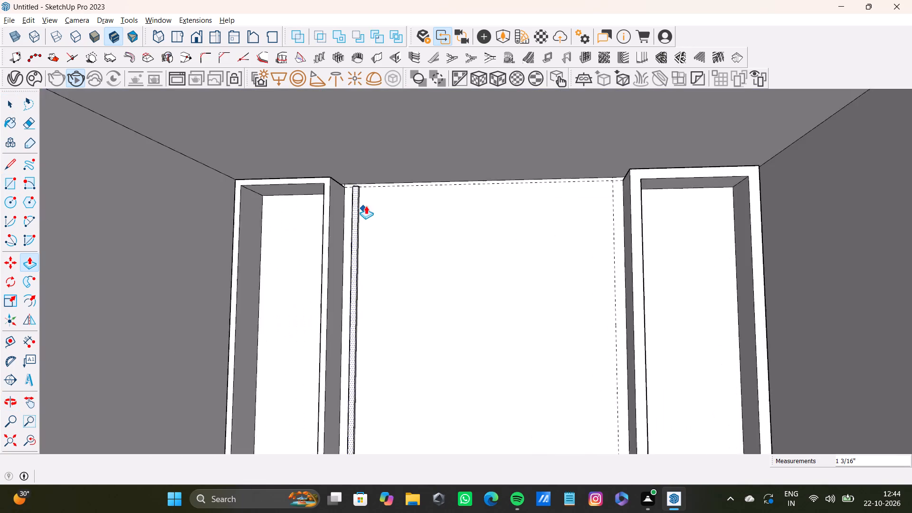
pyautogui.scroll(14, 366, 206)
pyautogui.moveTo(323, 204); pyautogui.dragTo(315, 205)
pyautogui.scroll(-3, 315, 205)
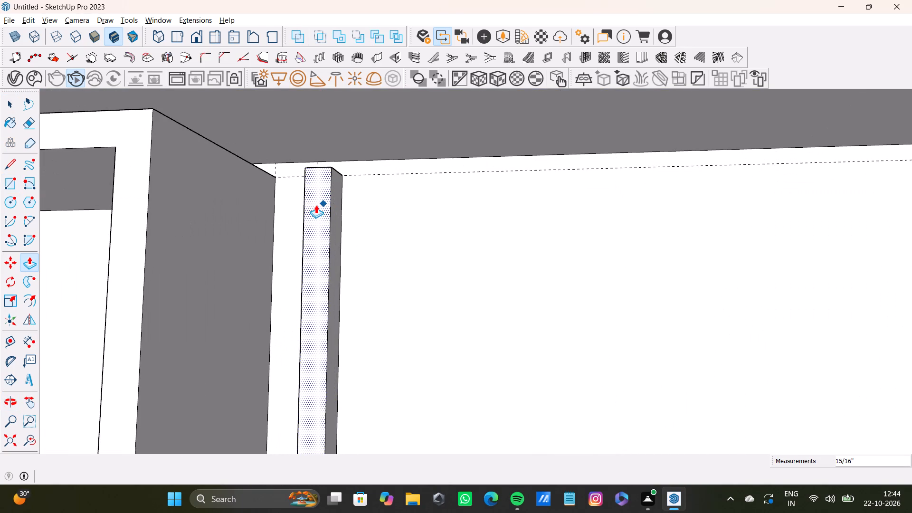
pyautogui.scroll(-10, 316, 205)
pyautogui.scroll(1, 321, 210)
pyautogui.moveTo(321, 210); pyautogui.dragTo(352, 223, button='middle')
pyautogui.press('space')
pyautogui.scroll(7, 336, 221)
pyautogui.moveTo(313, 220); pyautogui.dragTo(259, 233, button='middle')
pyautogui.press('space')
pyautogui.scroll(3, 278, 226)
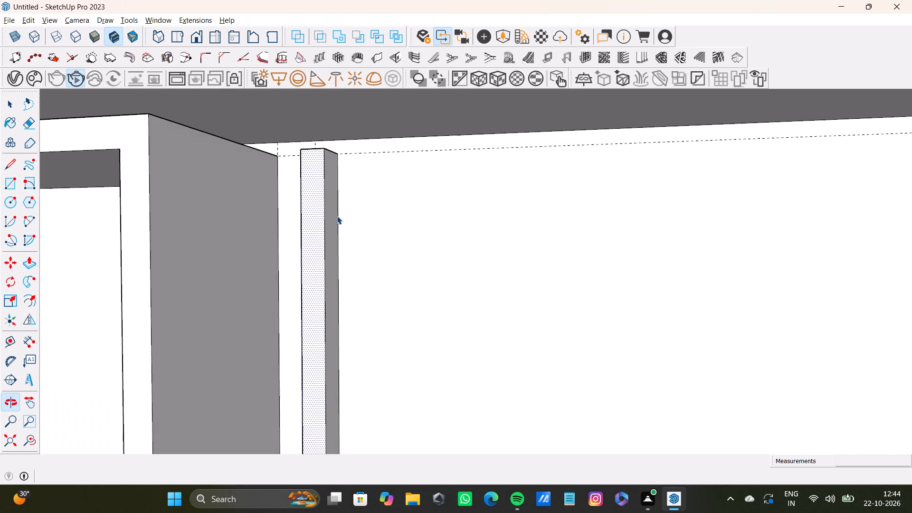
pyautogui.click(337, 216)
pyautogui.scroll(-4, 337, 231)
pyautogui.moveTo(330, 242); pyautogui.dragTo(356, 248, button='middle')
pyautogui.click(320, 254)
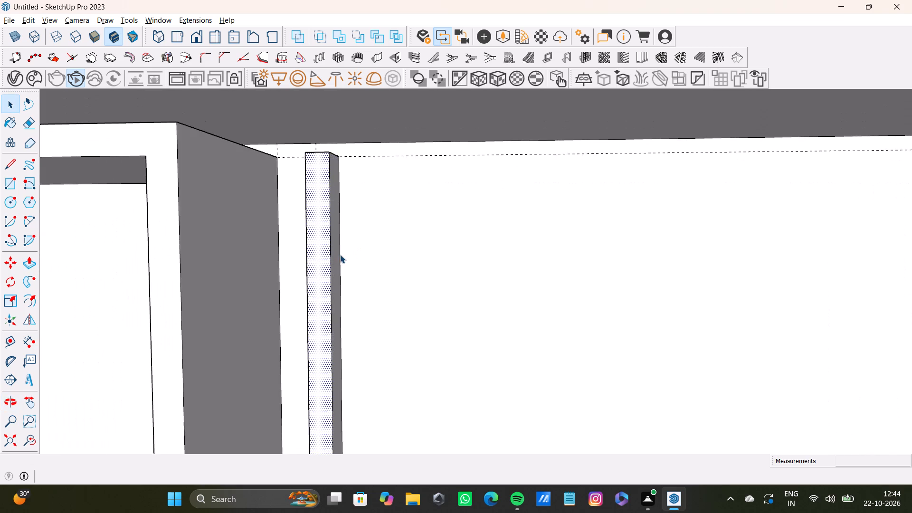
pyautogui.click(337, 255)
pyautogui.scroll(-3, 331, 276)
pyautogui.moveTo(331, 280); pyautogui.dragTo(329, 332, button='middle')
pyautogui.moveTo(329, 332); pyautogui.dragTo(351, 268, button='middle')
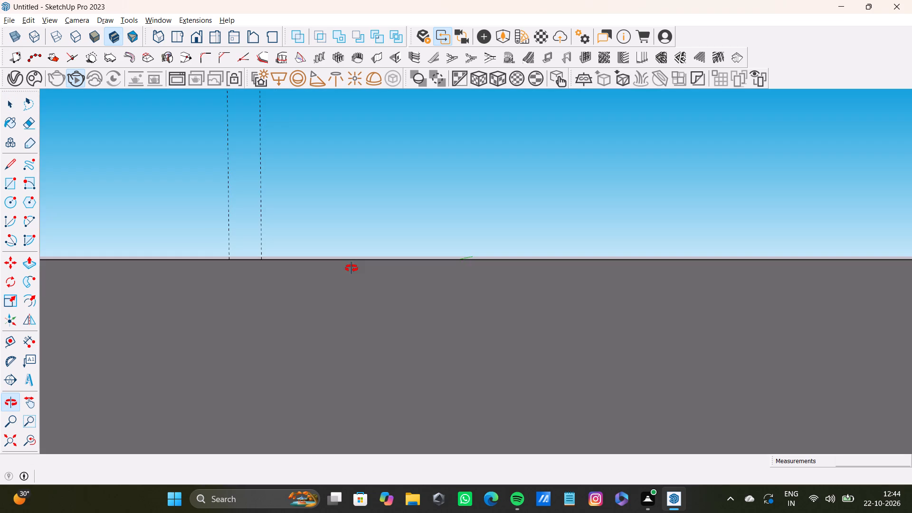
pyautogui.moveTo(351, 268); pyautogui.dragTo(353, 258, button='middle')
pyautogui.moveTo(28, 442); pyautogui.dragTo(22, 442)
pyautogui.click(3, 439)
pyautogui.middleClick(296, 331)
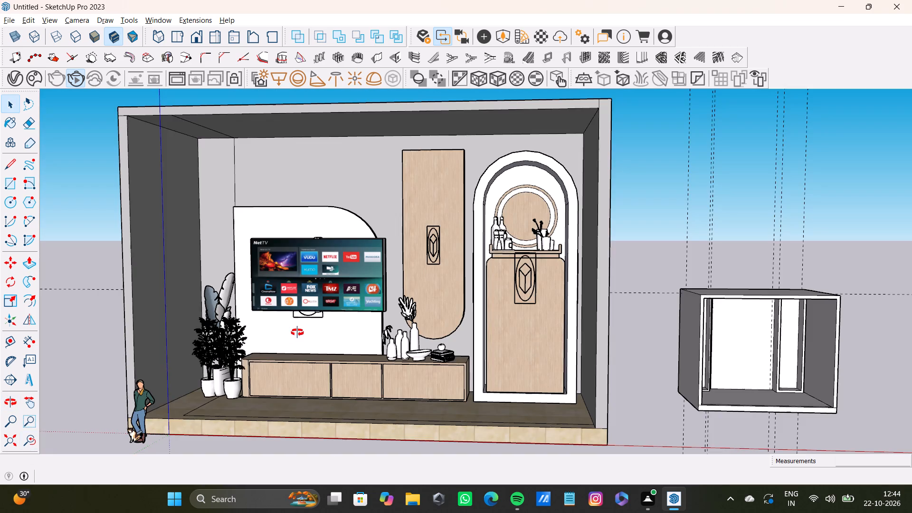
# Select the whole vertical strip beside the left side unit, including its front, side and top faces and their boundary edges.
pyautogui.scroll(4, 656, 360)
pyautogui.keyDown('shift'); pyautogui.moveTo(744, 352); pyautogui.dragTo(486, 310, button='middle'); pyautogui.keyUp('shift')
pyautogui.scroll(11, 465, 275)
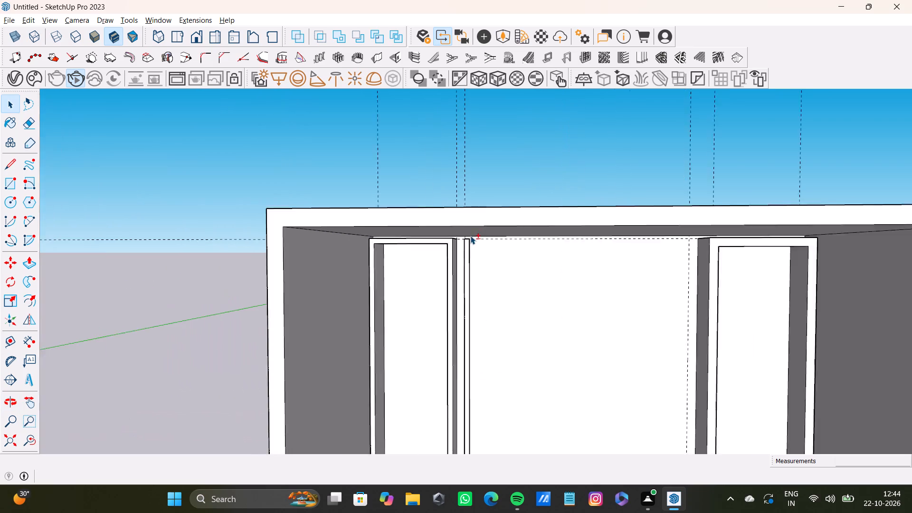
pyautogui.scroll(8, 470, 236)
pyautogui.keyDown('shift'); pyautogui.moveTo(470, 238); pyautogui.dragTo(407, 200, button='middle'); pyautogui.keyUp('shift')
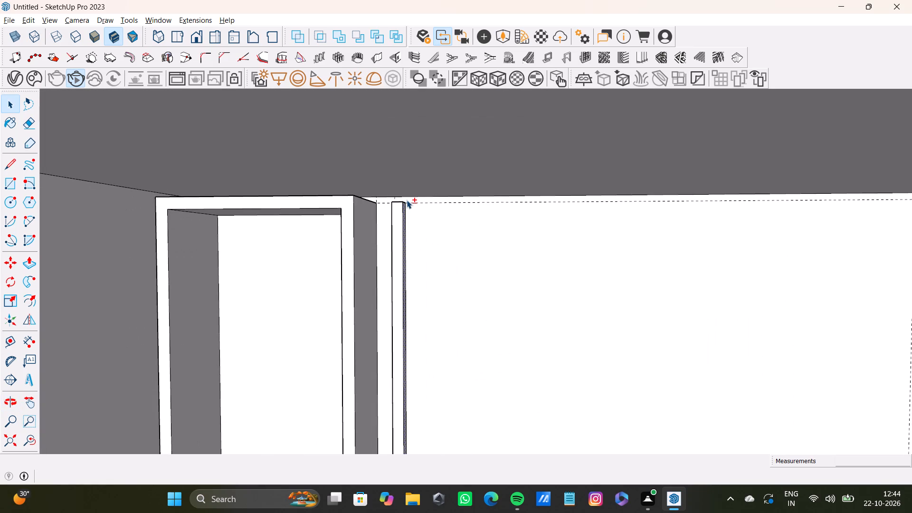
pyautogui.scroll(8, 404, 226)
pyautogui.moveTo(408, 219); pyautogui.dragTo(416, 235, button='middle')
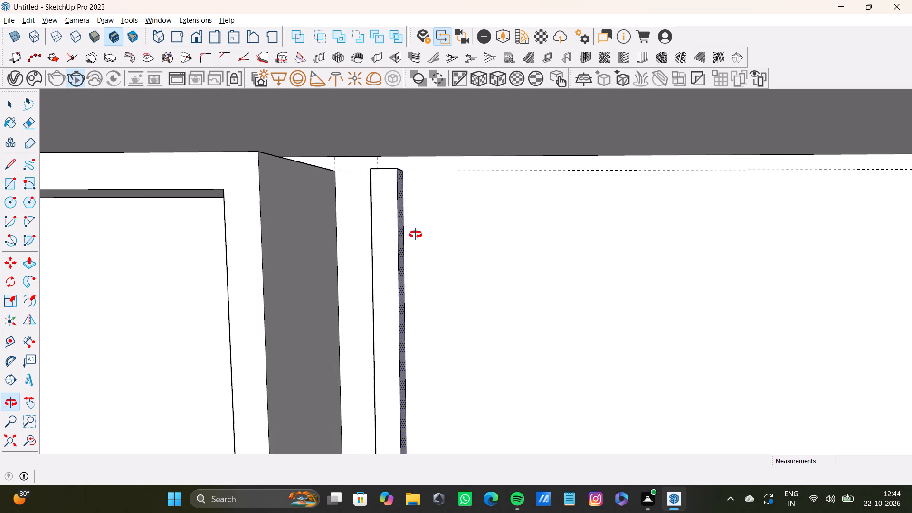
pyautogui.moveTo(416, 235); pyautogui.dragTo(415, 235, button='middle')
pyautogui.press('space')
pyautogui.doubleClick(392, 178)
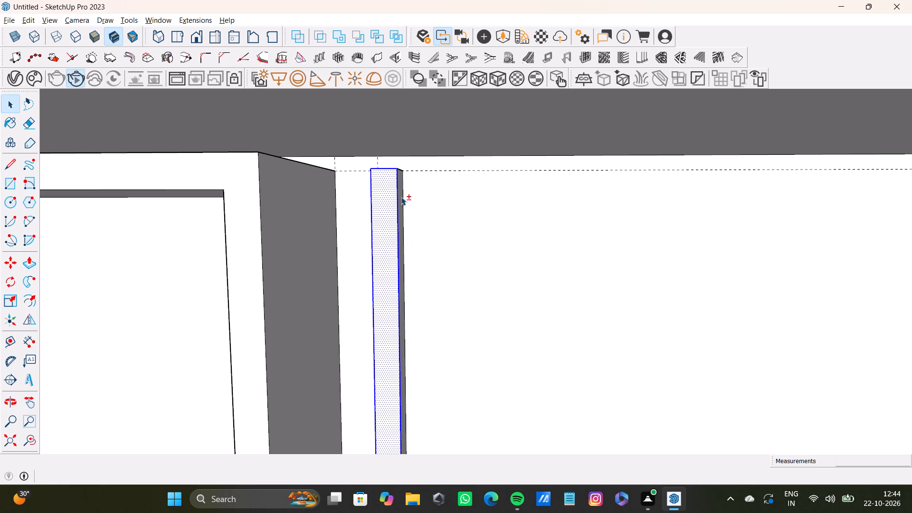
pyautogui.keyDown('shift'); pyautogui.doubleClick(399, 201); pyautogui.keyUp('shift')
pyautogui.moveTo(399, 204); pyautogui.dragTo(431, 216, button='middle')
pyautogui.scroll(2, 401, 198)
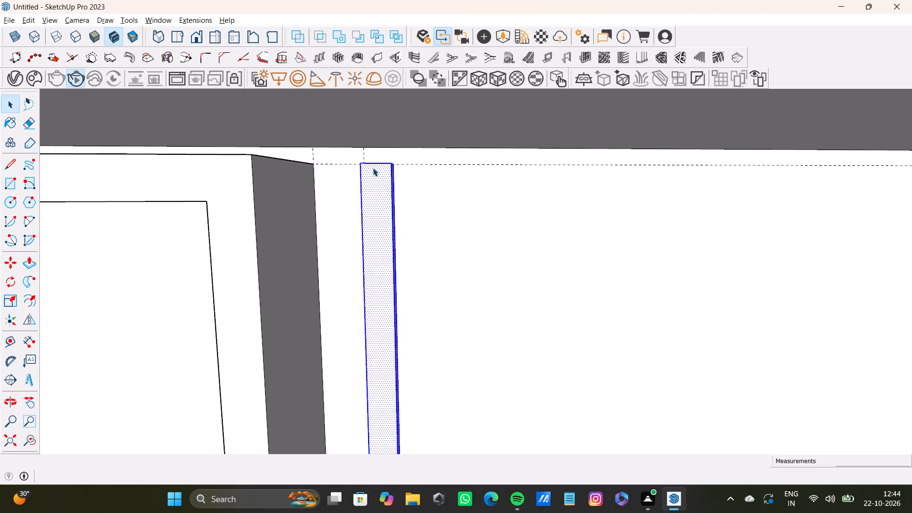
pyautogui.scroll(5, 373, 168)
pyautogui.moveTo(365, 161); pyautogui.dragTo(368, 190, button='middle')
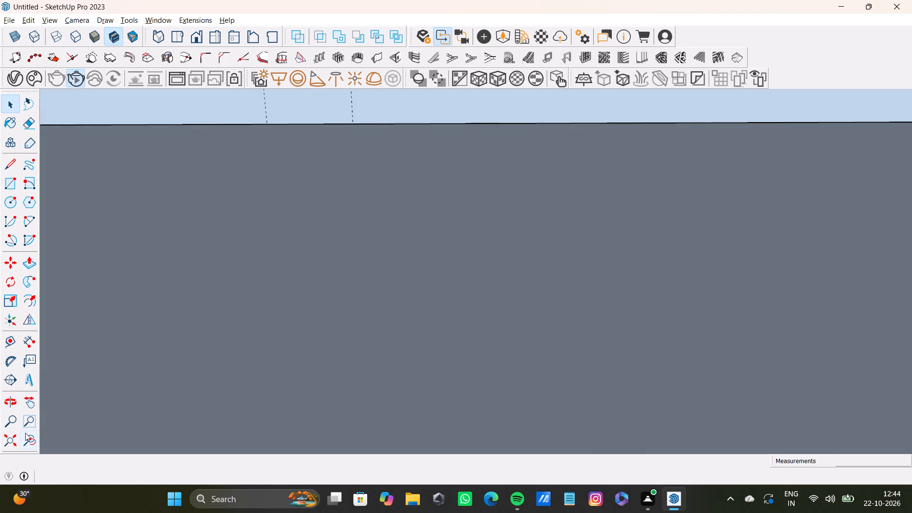
pyautogui.click(25, 433)
pyautogui.scroll(7, 377, 216)
pyautogui.moveTo(383, 150); pyautogui.dragTo(337, 152, button='middle')
pyautogui.scroll(5, 402, 134)
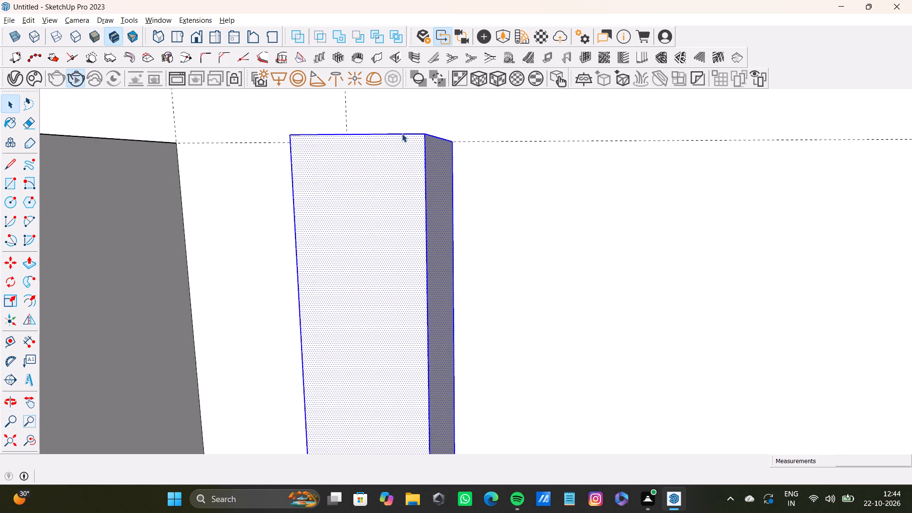
pyautogui.moveTo(402, 133); pyautogui.dragTo(394, 153, button='middle')
pyautogui.keyDown('shift'); pyautogui.click(406, 142); pyautogui.keyUp('shift')
pyautogui.scroll(-5, 377, 156)
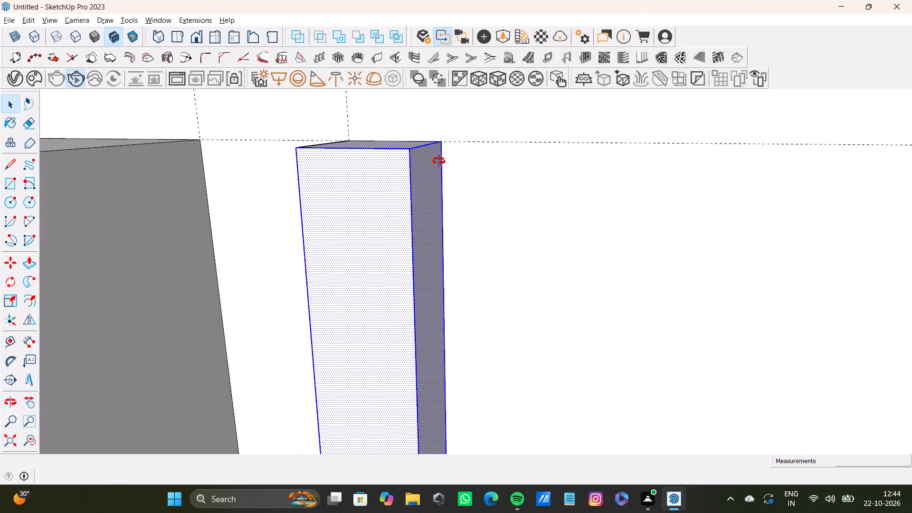
pyautogui.moveTo(358, 167); pyautogui.dragTo(465, 157, button='middle')
pyautogui.moveTo(304, 204); pyautogui.dragTo(348, 200, button='middle')
pyautogui.keyDown('shift'); pyautogui.click(318, 207); pyautogui.keyUp('shift')
pyautogui.keyDown('shift'); pyautogui.scroll(-8, 318, 207); pyautogui.keyUp('shift')
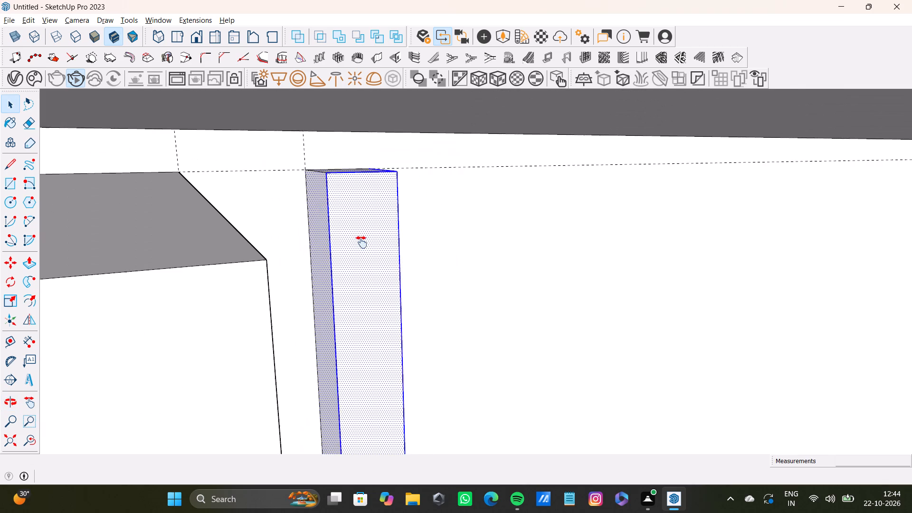
pyautogui.keyDown('shift'); pyautogui.moveTo(376, 305); pyautogui.dragTo(302, 28, button='middle'); pyautogui.keyUp('shift')
pyautogui.keyDown('shift'); pyautogui.scroll(-7, 305, 205); pyautogui.keyUp('shift')
pyautogui.keyDown('shift'); pyautogui.moveTo(284, 295); pyautogui.dragTo(252, 133, button='middle'); pyautogui.keyUp('shift')
pyautogui.keyDown('shift'); pyautogui.scroll(-2, 297, 310); pyautogui.keyUp('shift')
pyautogui.keyDown('shift'); pyautogui.moveTo(300, 359); pyautogui.dragTo(253, 206, button='middle'); pyautogui.keyUp('shift')
pyautogui.keyDown('shift'); pyautogui.scroll(-3, 233, 307); pyautogui.keyUp('shift')
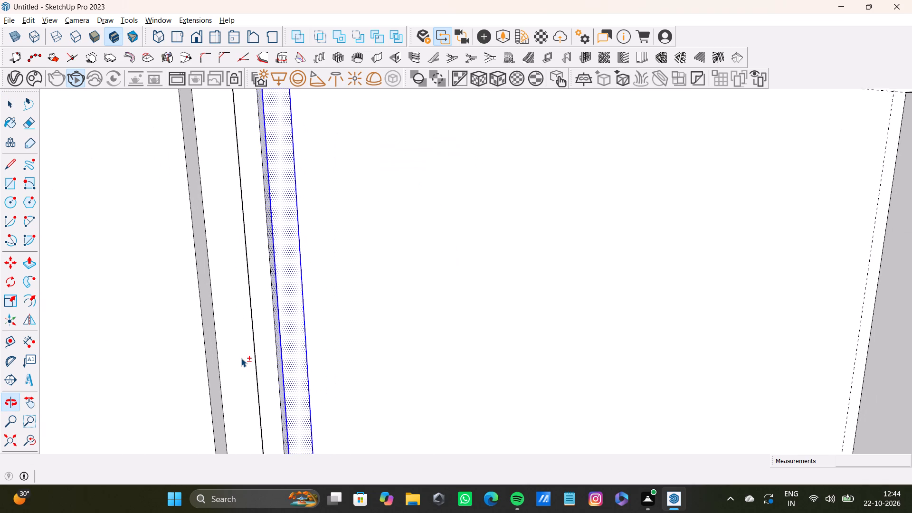
pyautogui.keyDown('shift'); pyautogui.scroll(-2, 241, 358); pyautogui.keyUp('shift')
pyautogui.keyDown('shift'); pyautogui.moveTo(245, 369); pyautogui.dragTo(221, 223, button='middle'); pyautogui.keyUp('shift')
pyautogui.keyDown('shift'); pyautogui.scroll(-2, 240, 268); pyautogui.keyUp('shift')
pyautogui.keyDown('shift'); pyautogui.moveTo(282, 374); pyautogui.dragTo(257, 270, button='middle'); pyautogui.keyUp('shift')
pyautogui.keyDown('shift'); pyautogui.scroll(-7, 255, 283); pyautogui.keyUp('shift')
pyautogui.keyDown('shift'); pyautogui.moveTo(272, 387); pyautogui.dragTo(251, 203, button='middle'); pyautogui.keyUp('shift')
pyautogui.keyDown('shift'); pyautogui.scroll(-3, 256, 239); pyautogui.keyUp('shift')
pyautogui.keyDown('shift'); pyautogui.moveTo(279, 348); pyautogui.dragTo(255, 187, button='middle'); pyautogui.keyUp('shift')
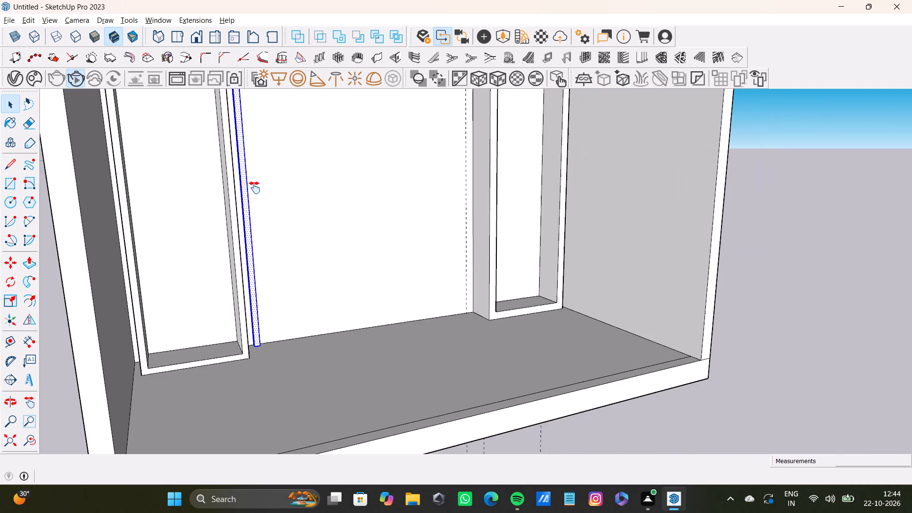
pyautogui.scroll(20, 244, 337)
pyautogui.scroll(3, 244, 337)
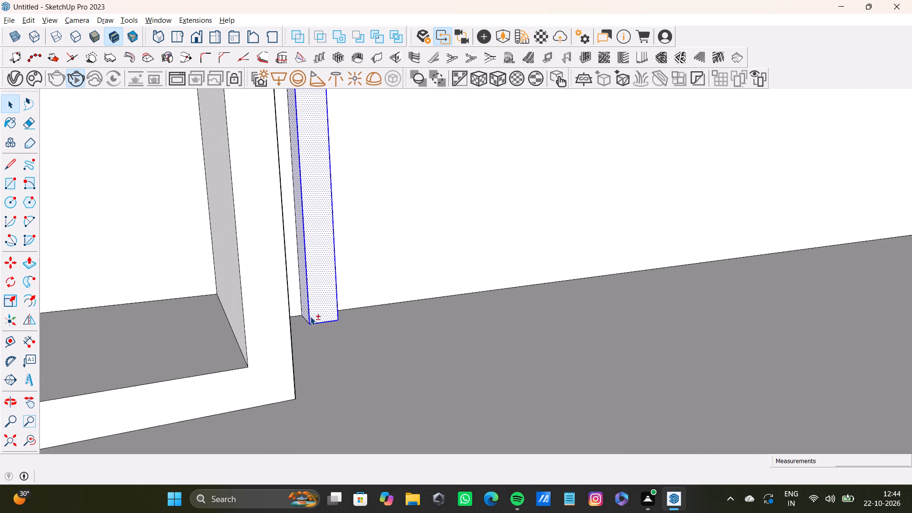
pyautogui.scroll(10, 310, 316)
pyautogui.keyDown('shift'); pyautogui.click(317, 338); pyautogui.keyUp('shift')
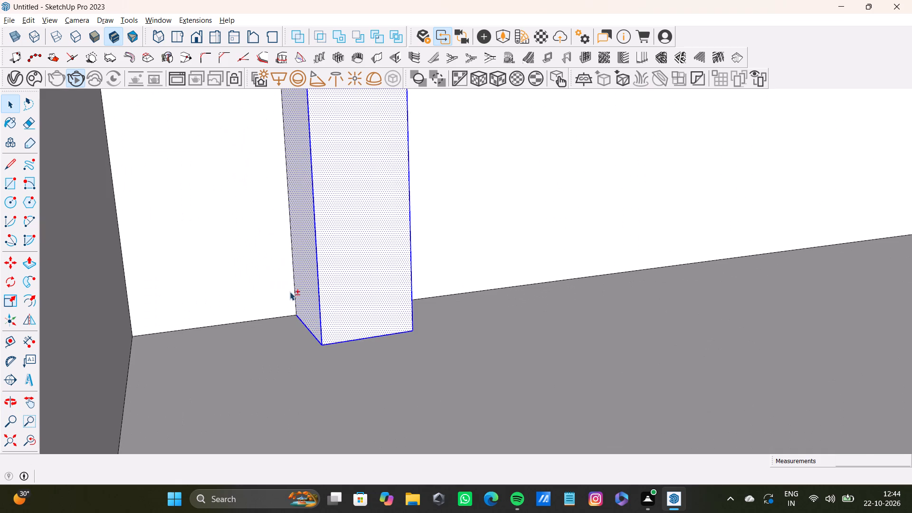
pyautogui.keyDown('shift'); pyautogui.click(295, 302); pyautogui.keyUp('shift')
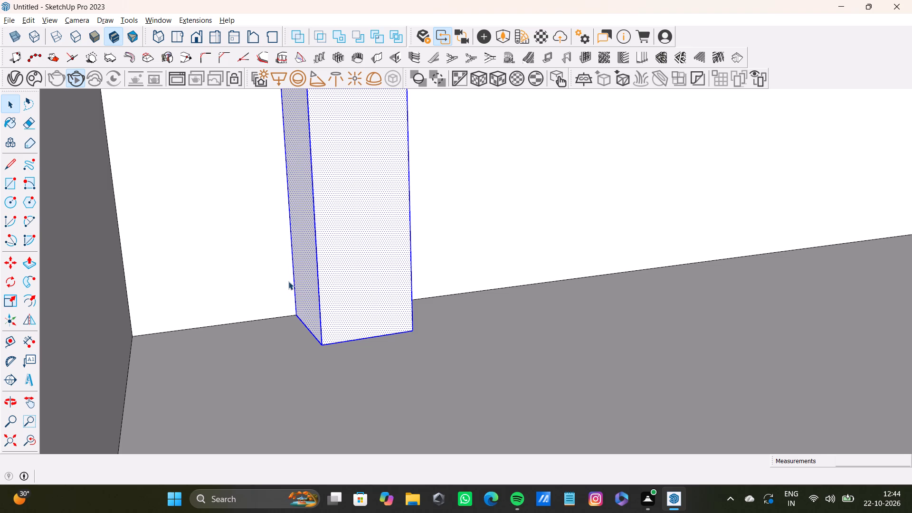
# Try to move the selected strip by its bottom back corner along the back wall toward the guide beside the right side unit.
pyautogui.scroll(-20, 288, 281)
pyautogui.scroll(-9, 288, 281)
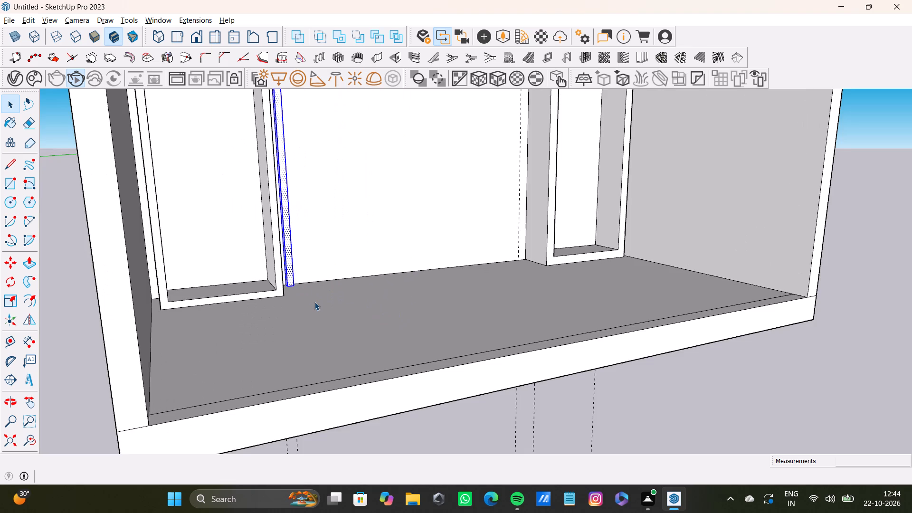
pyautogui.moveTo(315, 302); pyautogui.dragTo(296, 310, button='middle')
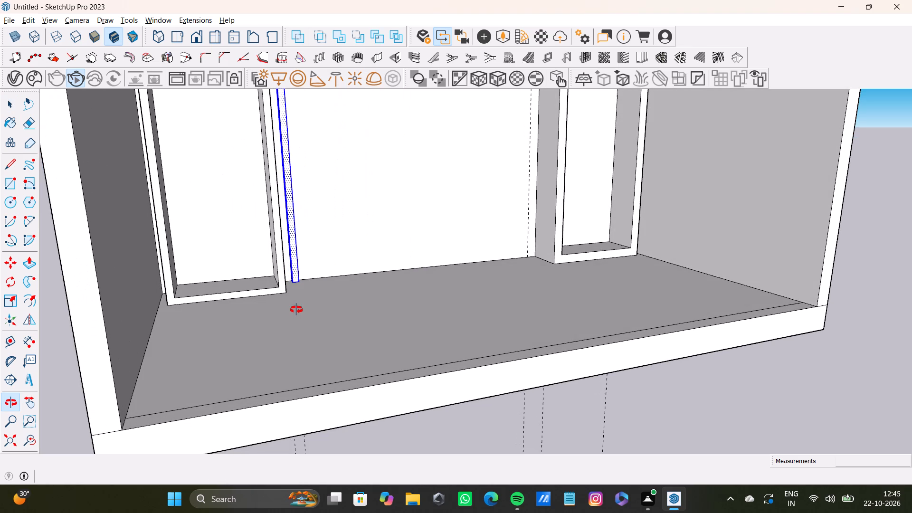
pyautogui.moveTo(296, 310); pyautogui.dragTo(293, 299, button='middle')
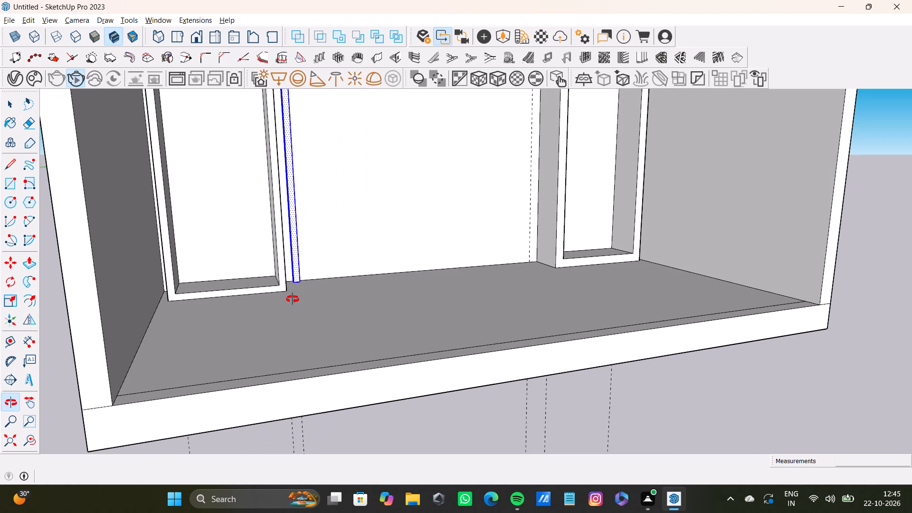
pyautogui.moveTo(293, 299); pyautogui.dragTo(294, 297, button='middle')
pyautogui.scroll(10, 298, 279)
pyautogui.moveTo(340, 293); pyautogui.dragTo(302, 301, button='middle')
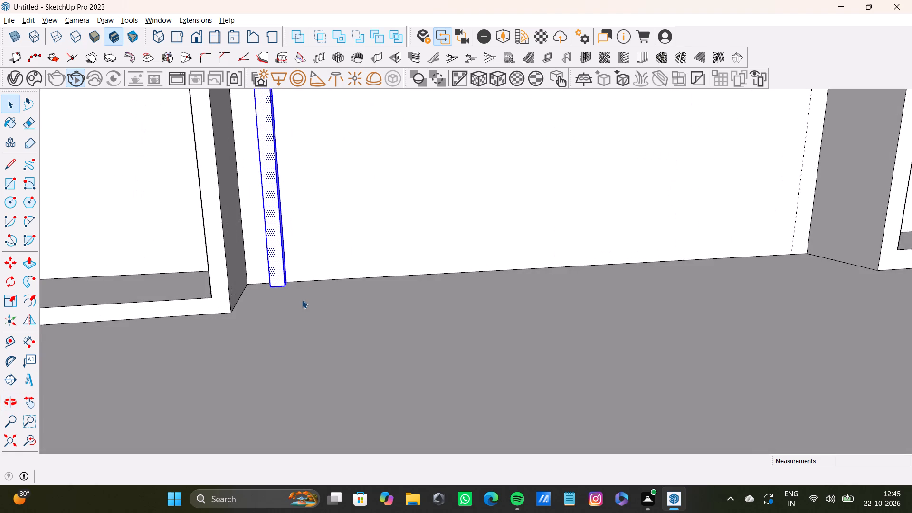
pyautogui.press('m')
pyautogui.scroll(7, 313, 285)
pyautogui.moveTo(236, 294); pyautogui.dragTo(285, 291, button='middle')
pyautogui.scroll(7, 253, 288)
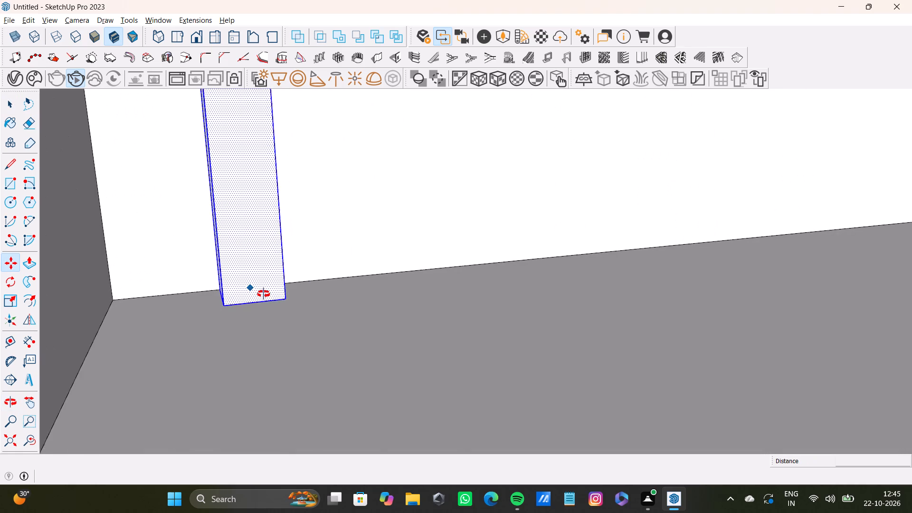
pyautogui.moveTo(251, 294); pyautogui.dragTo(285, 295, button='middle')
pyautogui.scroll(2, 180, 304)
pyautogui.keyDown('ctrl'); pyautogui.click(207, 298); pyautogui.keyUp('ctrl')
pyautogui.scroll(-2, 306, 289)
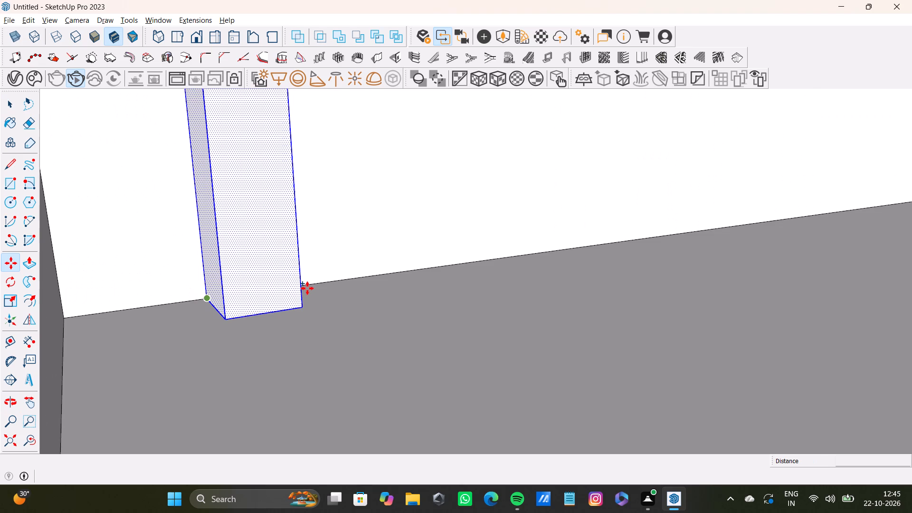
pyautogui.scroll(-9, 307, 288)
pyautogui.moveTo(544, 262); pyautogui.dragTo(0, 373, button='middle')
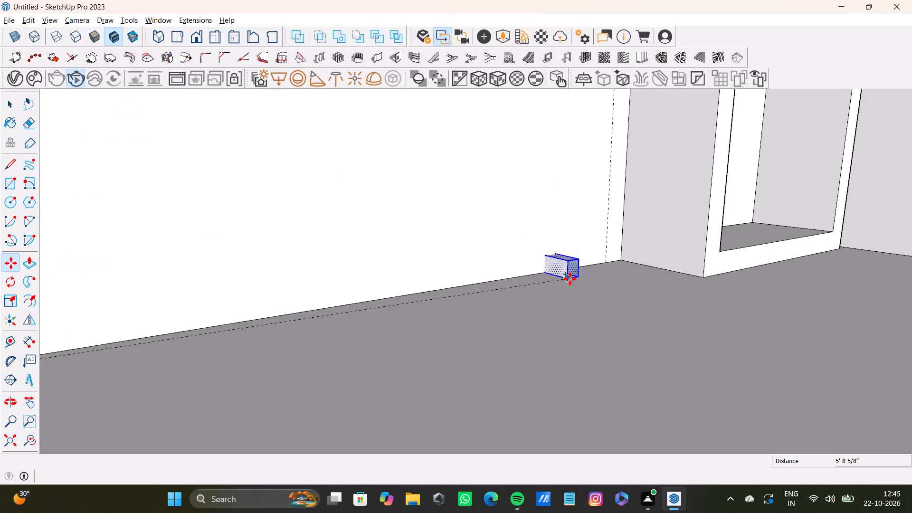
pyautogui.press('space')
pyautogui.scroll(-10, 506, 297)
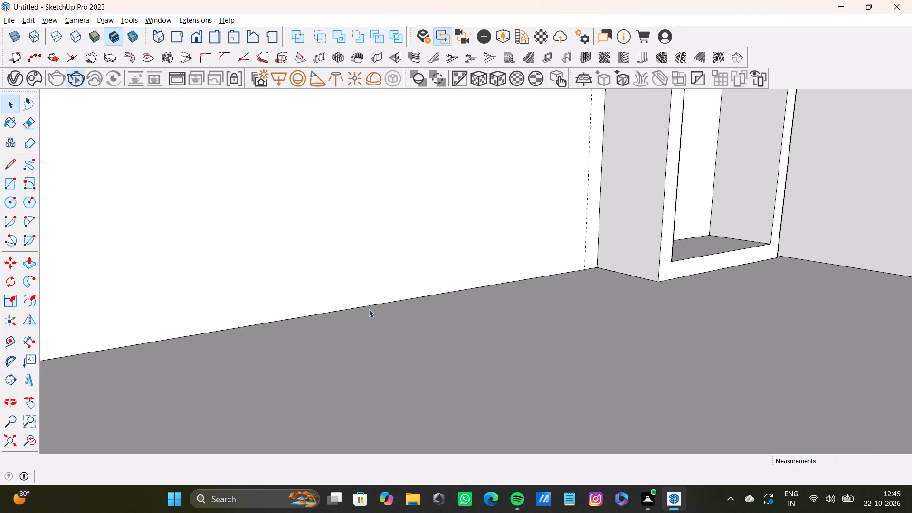
# Add the side and back edges of the strip's top face to the selection of the strip beside the left side unit.
pyautogui.scroll(-7, 369, 309)
pyautogui.moveTo(318, 318); pyautogui.dragTo(0, 407, button='middle')
pyautogui.scroll(-7, 218, 370)
pyautogui.moveTo(218, 370); pyautogui.dragTo(210, 400, button='middle')
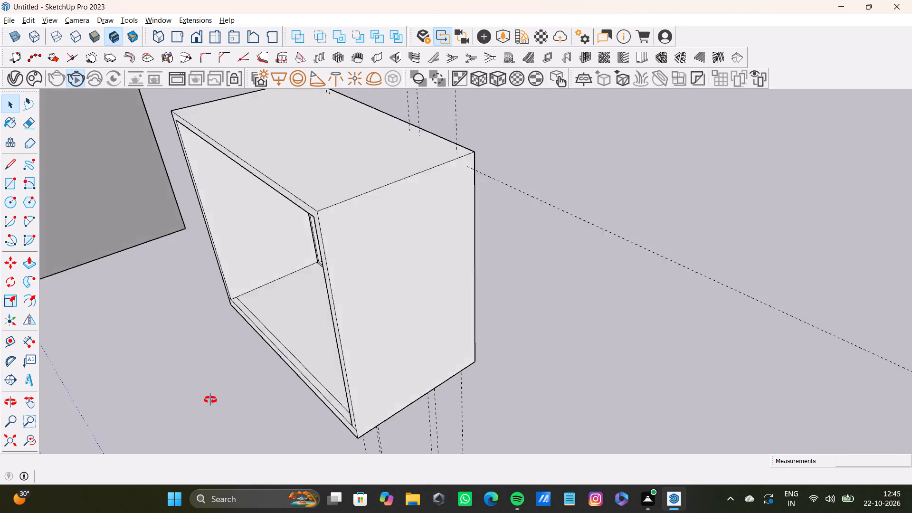
pyautogui.moveTo(210, 400); pyautogui.dragTo(423, 392, button='middle')
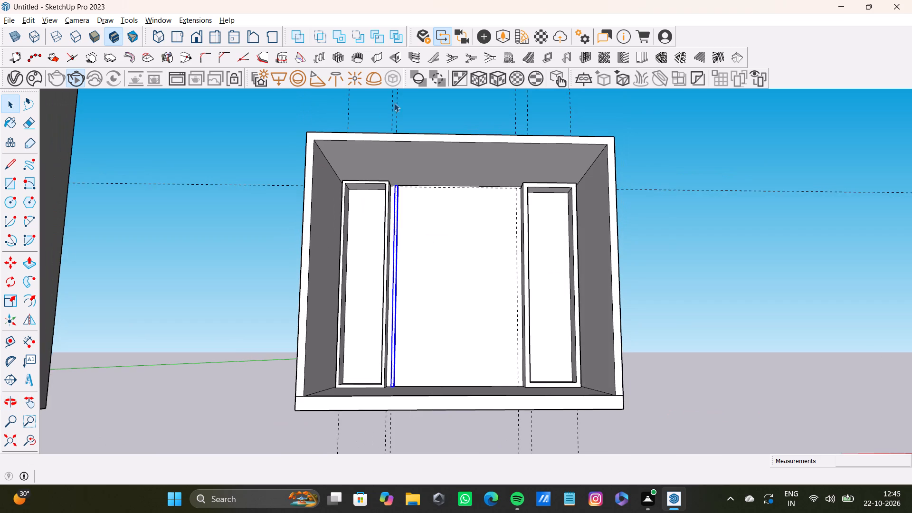
pyautogui.scroll(20, 394, 98)
pyautogui.scroll(6, 394, 98)
pyautogui.moveTo(390, 200); pyautogui.dragTo(360, 251, button='middle')
pyautogui.scroll(8, 373, 205)
pyautogui.moveTo(378, 190); pyautogui.dragTo(388, 128, button='middle')
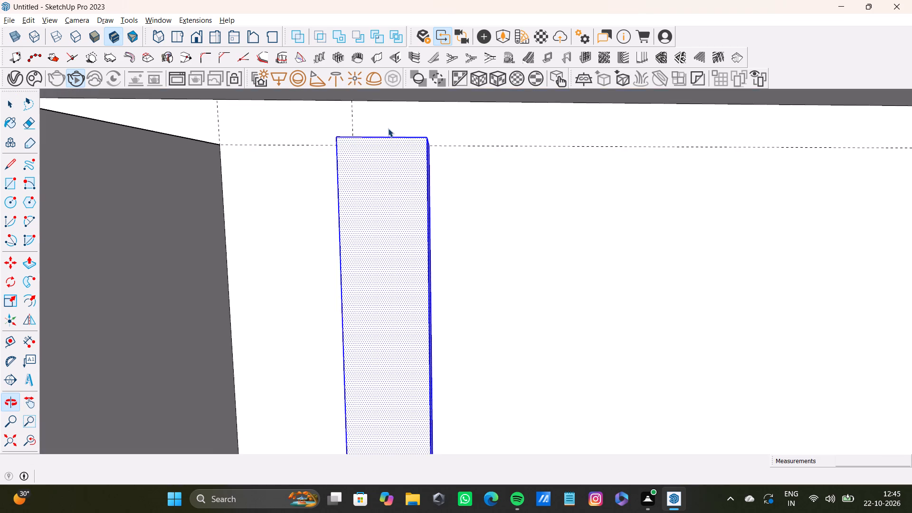
pyautogui.moveTo(388, 128); pyautogui.dragTo(413, 205, button='middle')
pyautogui.scroll(11, 386, 135)
pyautogui.moveTo(385, 152); pyautogui.dragTo(382, 175, button='middle')
pyautogui.moveTo(381, 161); pyautogui.dragTo(378, 191, button='middle')
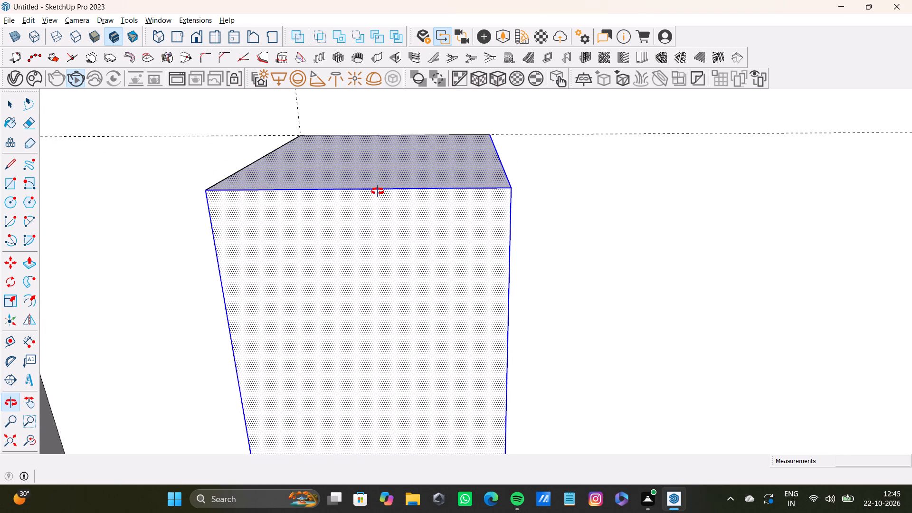
pyautogui.moveTo(378, 191); pyautogui.dragTo(373, 190, button='middle')
pyautogui.keyDown('shift'); pyautogui.click(249, 163); pyautogui.keyUp('shift')
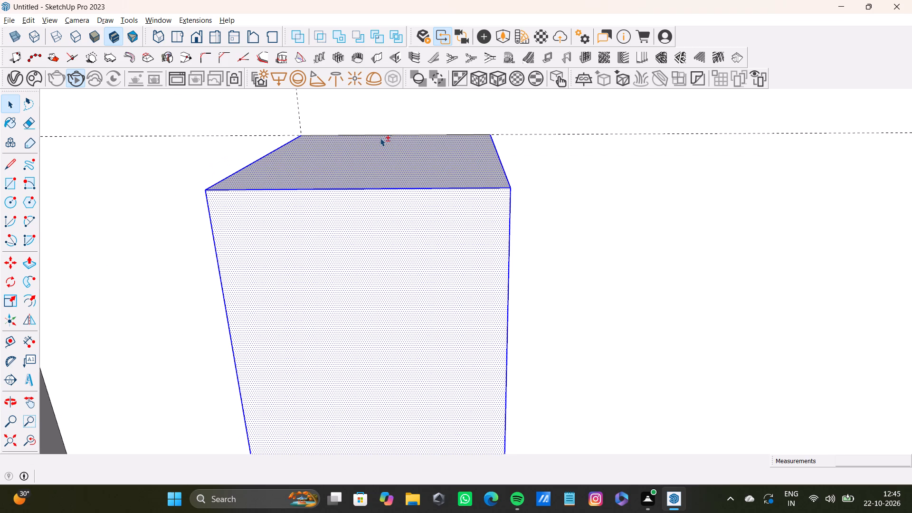
pyautogui.keyDown('shift'); pyautogui.click(385, 135); pyautogui.keyUp('shift')
# Copy the selected strip by its bottom back corner about 6' 5" along the back wall to the guide beside the right side unit.
pyautogui.keyDown('shift'); pyautogui.scroll(-8, 387, 209); pyautogui.keyUp('shift')
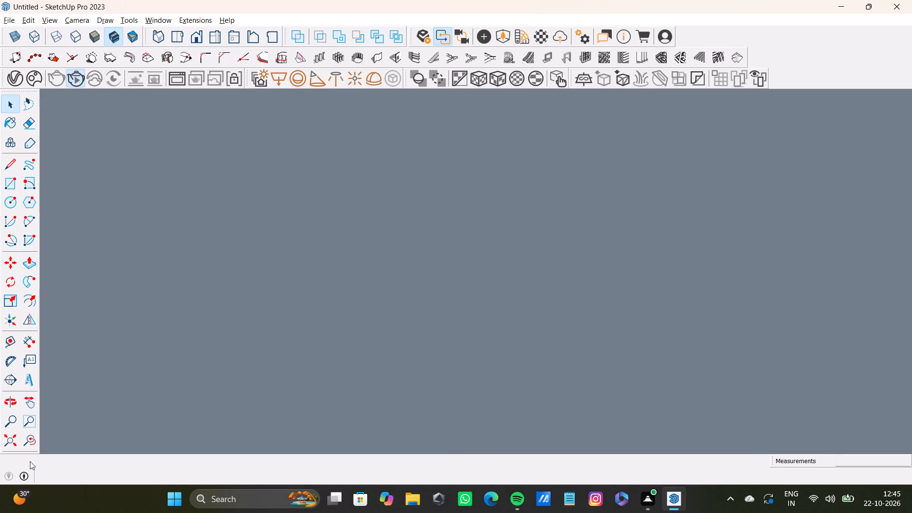
pyautogui.keyDown('shift'); pyautogui.click(31, 443); pyautogui.keyUp('shift')
pyautogui.keyDown('shift'); pyautogui.click(16, 442); pyautogui.keyUp('shift')
pyautogui.keyDown('shift'); pyautogui.moveTo(712, 194); pyautogui.dragTo(712, 193, button='middle'); pyautogui.keyUp('shift')
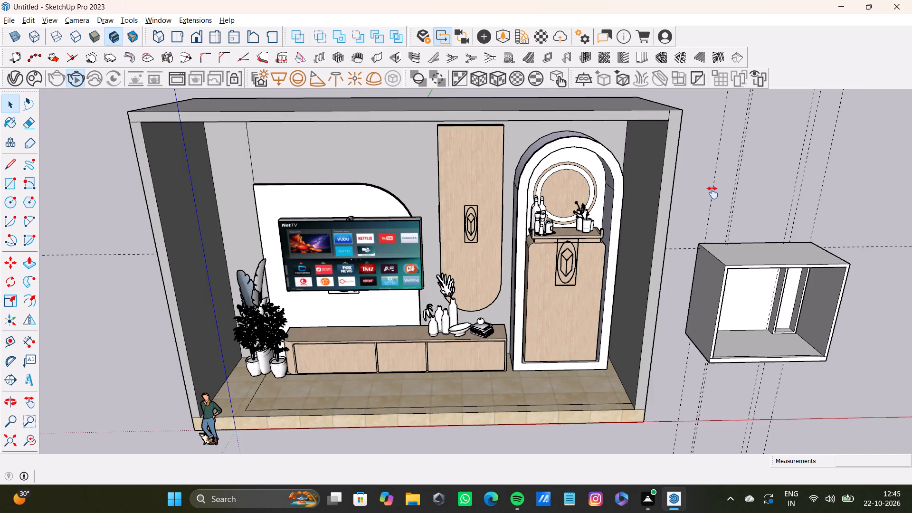
pyautogui.keyDown('shift'); pyautogui.moveTo(712, 193); pyautogui.dragTo(99, 154, button='middle'); pyautogui.keyUp('shift')
pyautogui.keyDown('shift'); pyautogui.scroll(20, 446, 262); pyautogui.keyUp('shift')
pyautogui.keyDown('shift'); pyautogui.scroll(3, 446, 262); pyautogui.keyUp('shift')
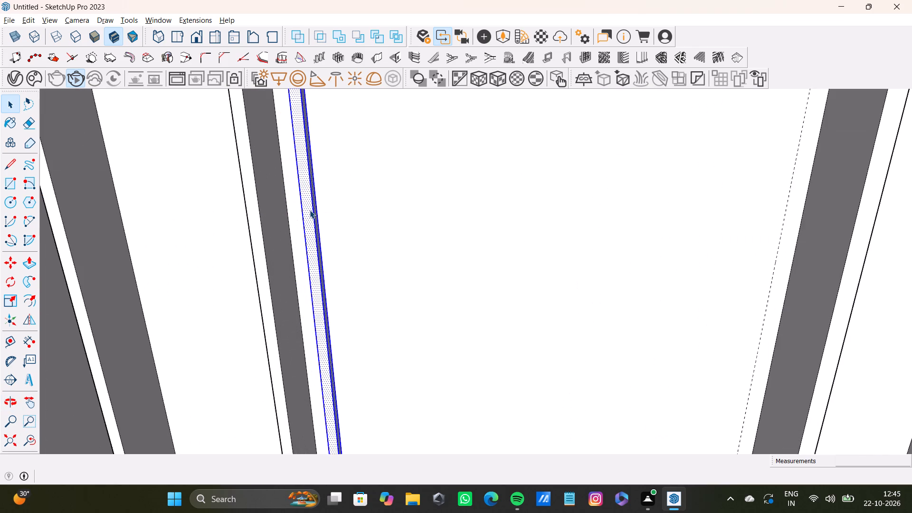
pyautogui.keyDown('shift'); pyautogui.scroll(11, 310, 210); pyautogui.keyUp('shift')
pyautogui.moveTo(308, 210); pyautogui.dragTo(408, 209, button='middle')
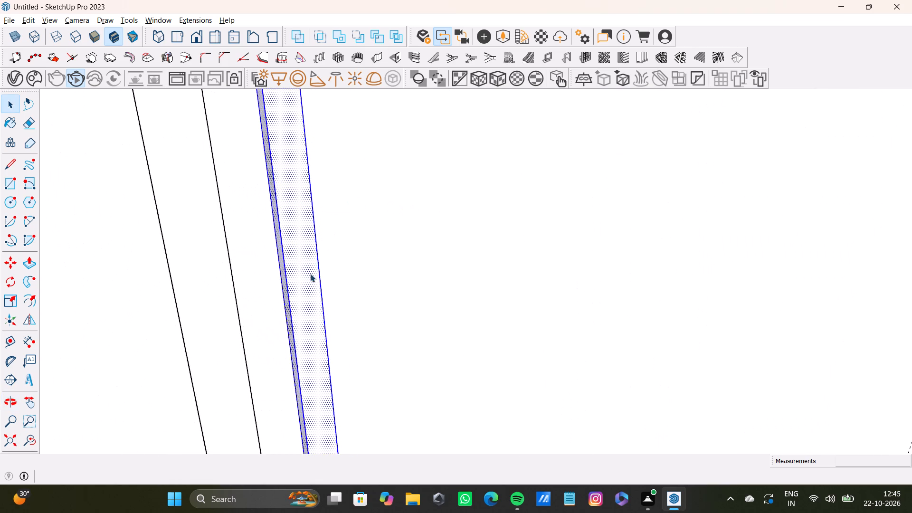
pyautogui.scroll(-18, 316, 263)
pyautogui.moveTo(299, 323); pyautogui.dragTo(205, 57, button='middle')
pyautogui.moveTo(265, 242); pyautogui.dragTo(209, 244, button='middle')
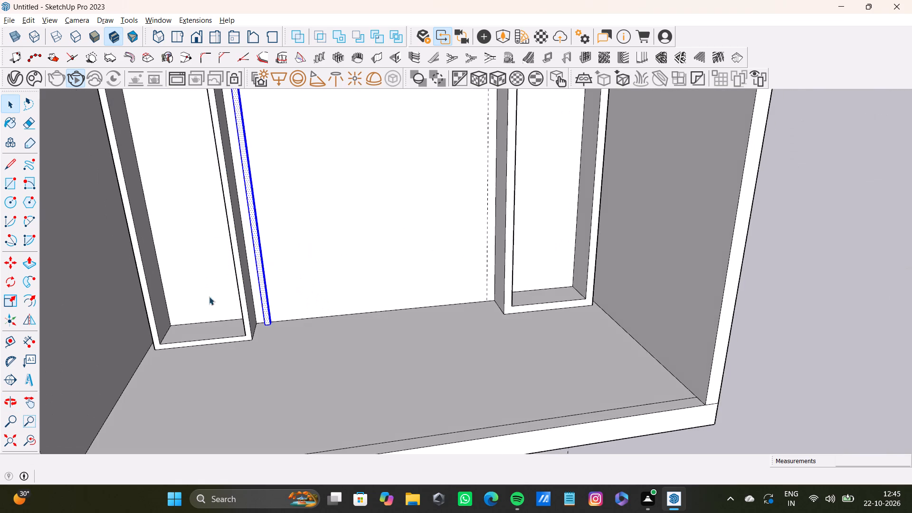
pyautogui.scroll(8, 224, 305)
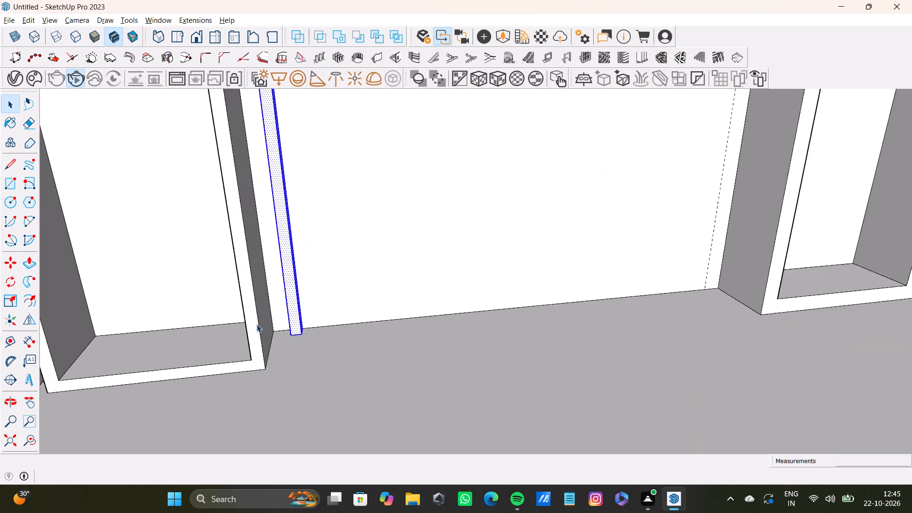
pyautogui.scroll(14, 256, 324)
pyautogui.moveTo(294, 333); pyautogui.dragTo(340, 322, button='middle')
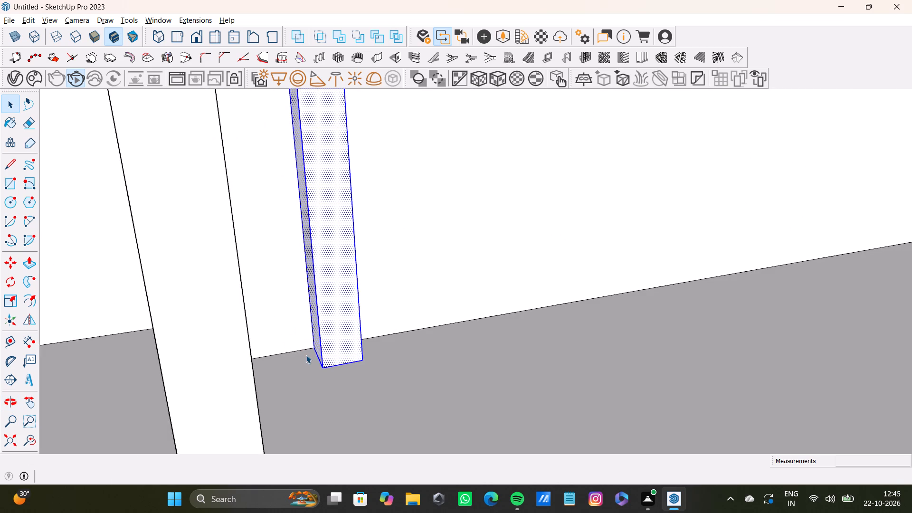
pyautogui.scroll(7, 306, 355)
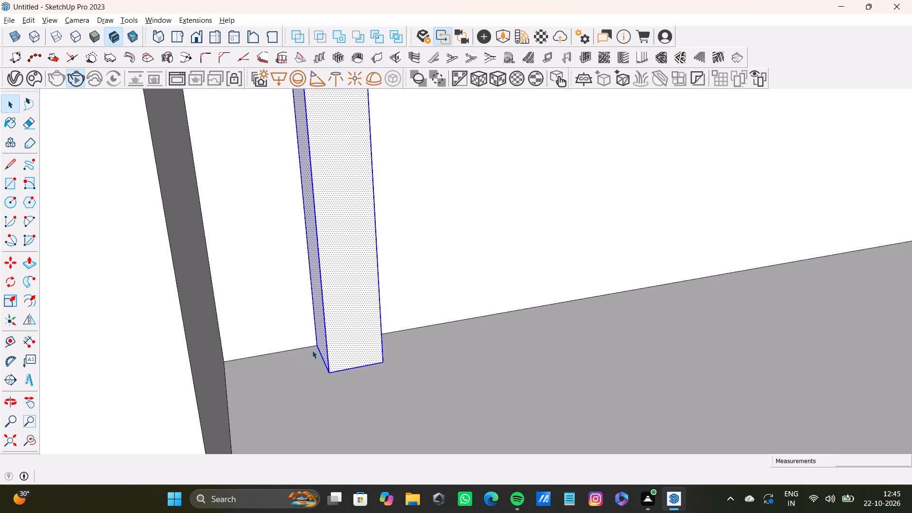
pyautogui.press('m')
pyautogui.keyDown('ctrl'); pyautogui.click(318, 346); pyautogui.keyUp('ctrl')
pyautogui.scroll(-9, 380, 339)
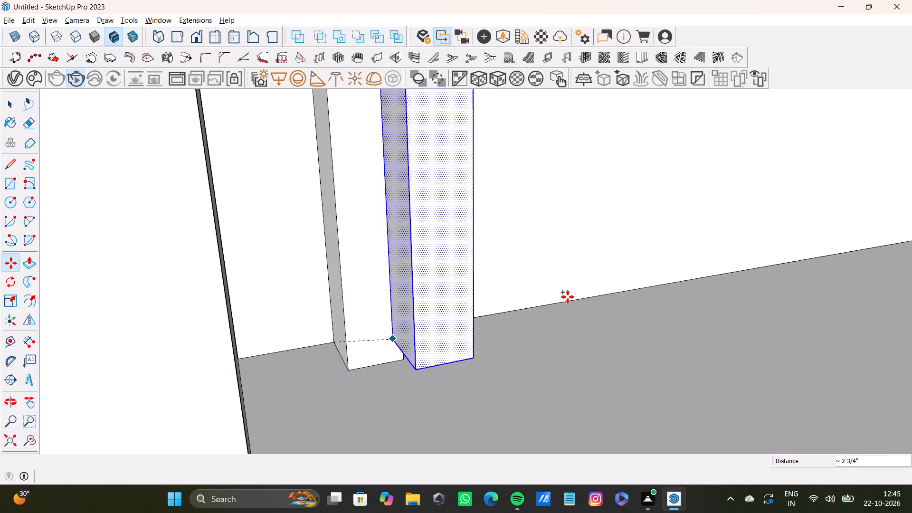
pyautogui.scroll(-1, 568, 297)
pyautogui.keyDown('shift'); pyautogui.moveTo(769, 332); pyautogui.dragTo(64, 327, button='middle'); pyautogui.keyUp('shift')
pyautogui.scroll(-4, 285, 265)
pyautogui.scroll(1, 575, 262)
pyautogui.moveTo(568, 261); pyautogui.dragTo(390, 361, button='middle')
pyautogui.scroll(2, 421, 291)
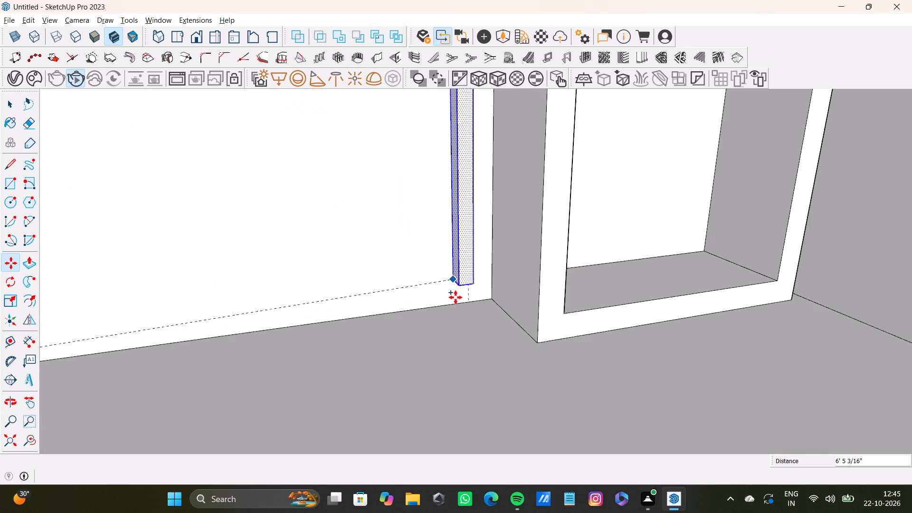
pyautogui.click(461, 297)
pyautogui.moveTo(430, 308); pyautogui.dragTo(336, 311, button='middle')
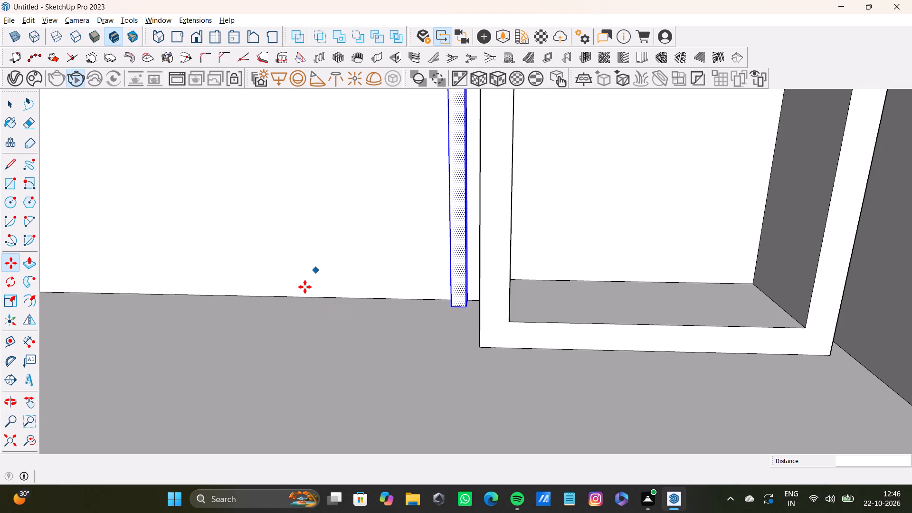
# Divide the distance between the original strip and its copy into 21 equal spaces, filling the back wall with evenly spaced strips.
pyautogui.scroll(-20, 377, 256)
pyautogui.scroll(-4, 377, 256)
pyautogui.scroll(-2, 266, 276)
pyautogui.press('/')
pyautogui.write('21')
pyautogui.press('Return')
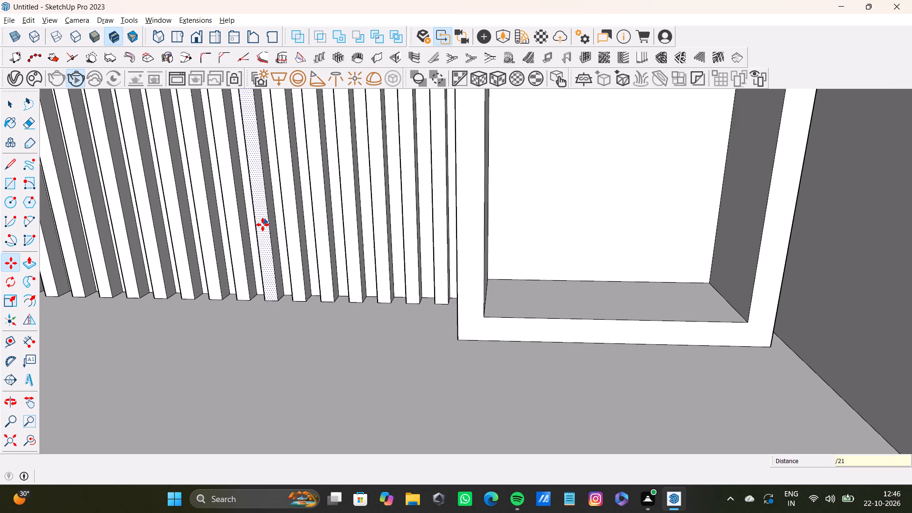
pyautogui.scroll(-17, 246, 246)
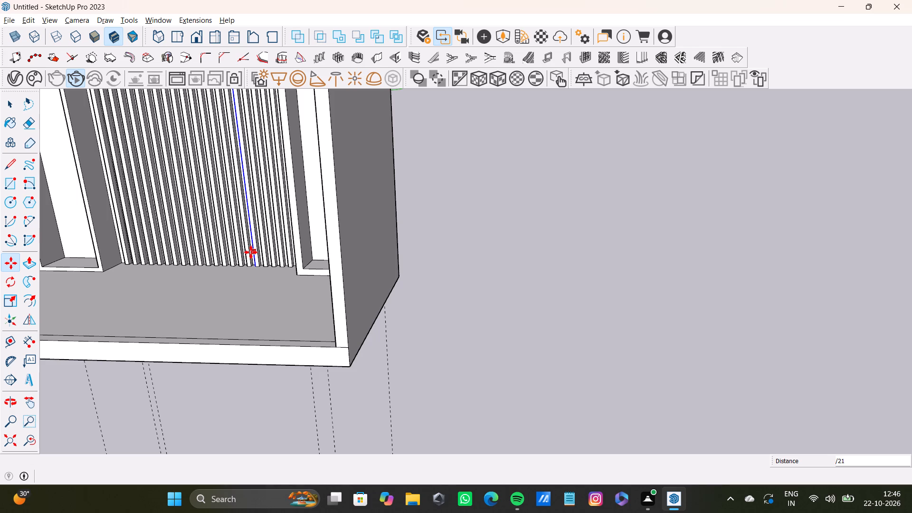
pyautogui.press('space')
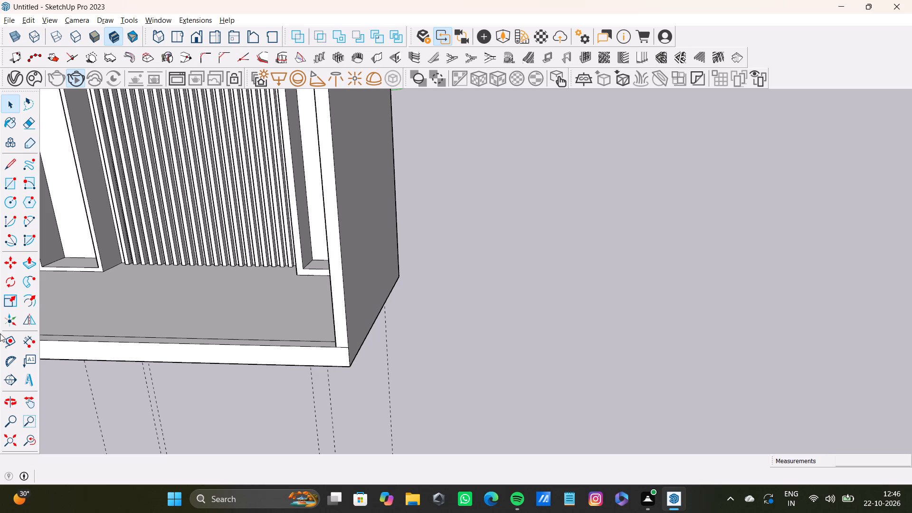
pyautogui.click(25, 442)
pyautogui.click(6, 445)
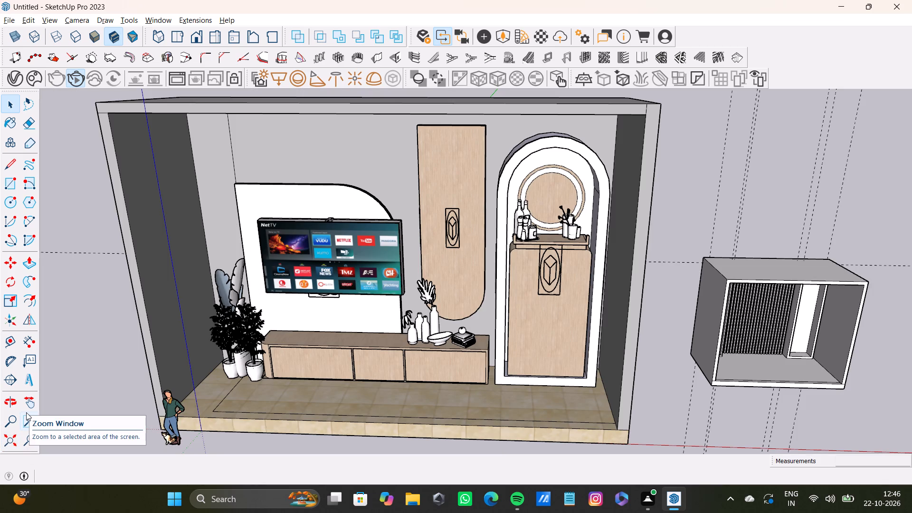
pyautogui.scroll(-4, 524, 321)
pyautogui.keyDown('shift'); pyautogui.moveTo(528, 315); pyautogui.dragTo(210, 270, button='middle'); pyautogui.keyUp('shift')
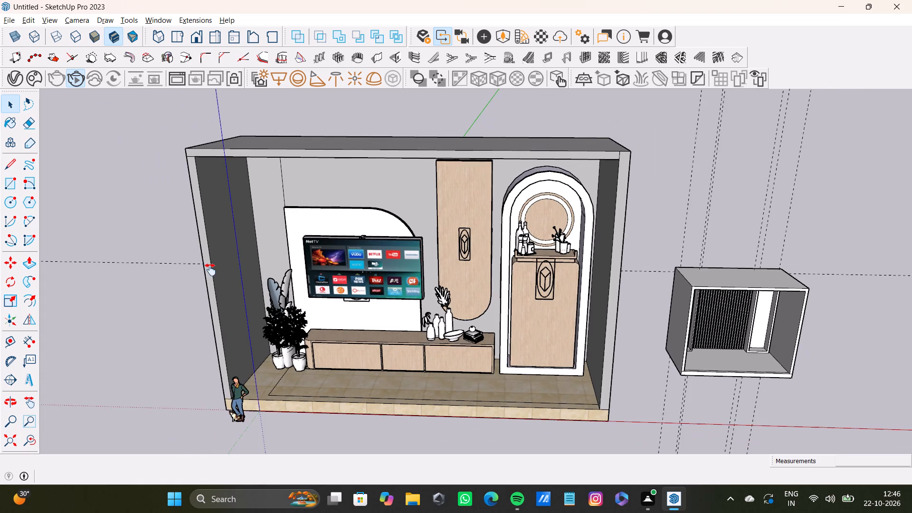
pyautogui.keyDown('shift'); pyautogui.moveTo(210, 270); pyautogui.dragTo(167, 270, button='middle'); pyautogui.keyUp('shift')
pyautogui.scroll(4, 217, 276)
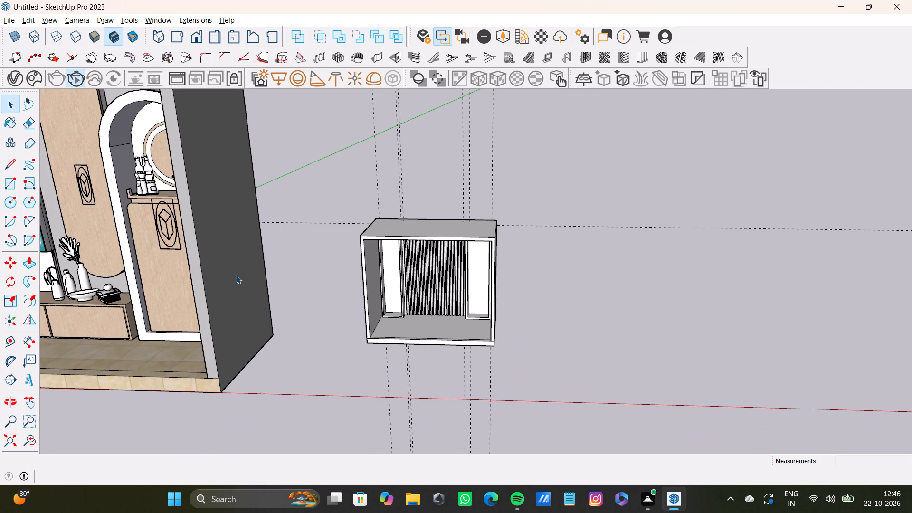
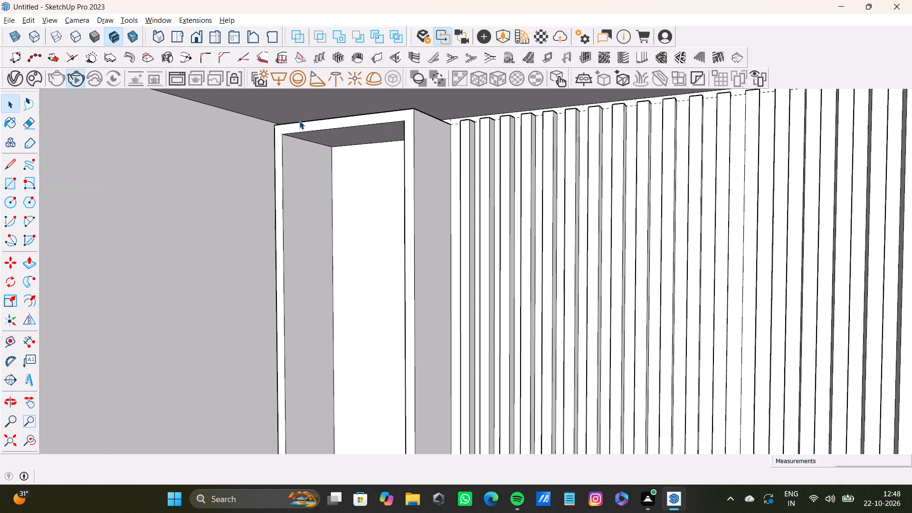
# Copy the top edge of the left side unit's inner side face about 10' 4 7/8" down to its base, dividing the span into 4 equal spaces.
pyautogui.click(313, 147)
pyautogui.press('m')
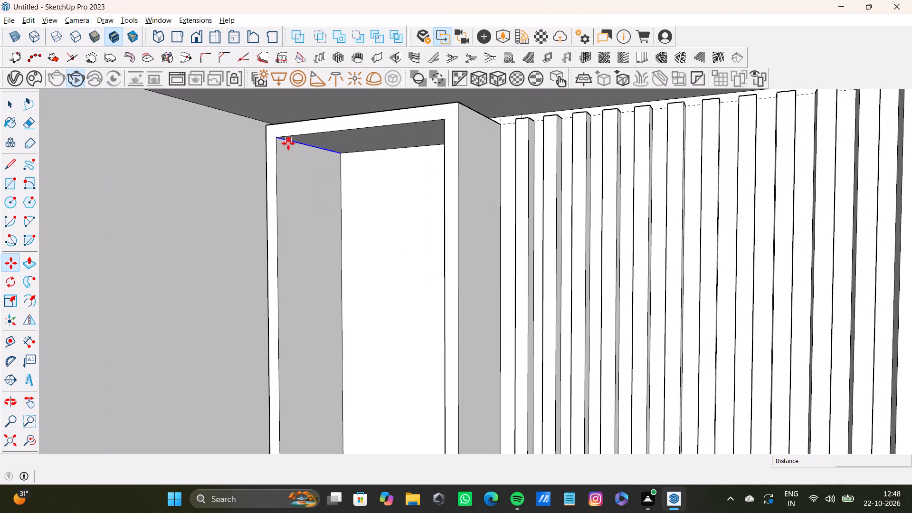
pyautogui.keyDown('ctrl'); pyautogui.click(277, 142); pyautogui.keyUp('ctrl')
pyautogui.keyDown('shift'); pyautogui.scroll(-6, 286, 254); pyautogui.keyUp('shift')
pyautogui.keyDown('shift'); pyautogui.moveTo(267, 309); pyautogui.dragTo(268, 274, button='middle'); pyautogui.keyUp('shift')
pyautogui.scroll(-4, 288, 242)
pyautogui.keyDown('shift'); pyautogui.moveTo(286, 297); pyautogui.dragTo(297, 108, button='middle'); pyautogui.keyUp('shift')
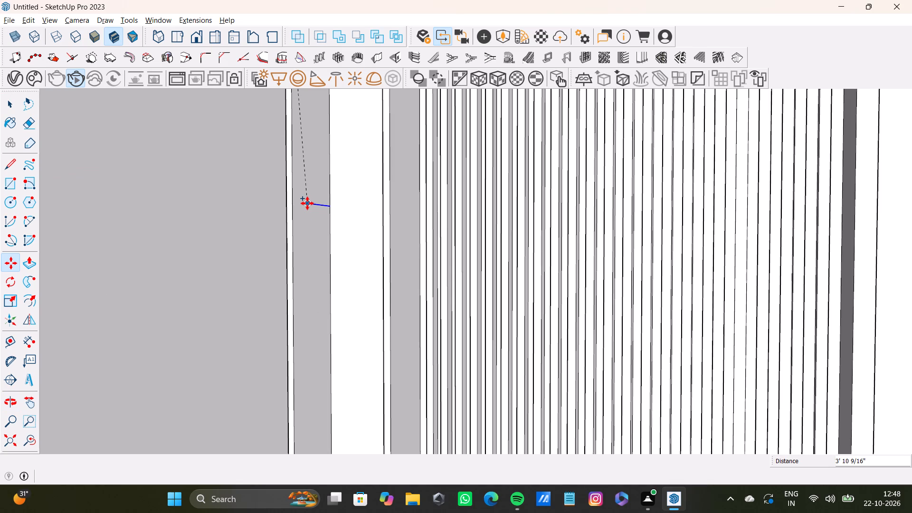
pyautogui.scroll(-6, 310, 308)
pyautogui.keyDown('shift'); pyautogui.moveTo(307, 337); pyautogui.dragTo(313, 305, button='middle'); pyautogui.keyUp('shift')
pyautogui.scroll(6, 321, 338)
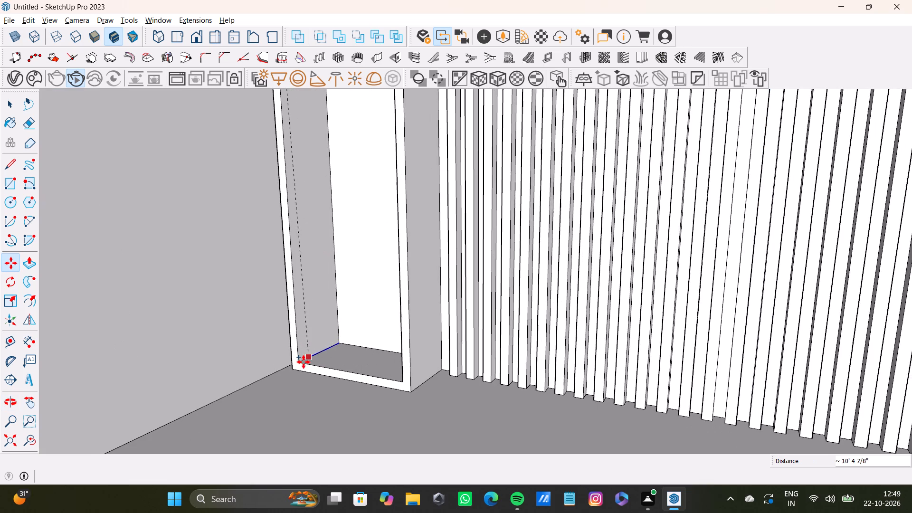
pyautogui.click(304, 362)
pyautogui.write('/4')
pyautogui.press('Return')
# Place a guide 2" above the uppermost dividing line on the left side unit's inner side face.
pyautogui.scroll(-8, 316, 263)
pyautogui.keyDown('shift'); pyautogui.moveTo(326, 231); pyautogui.dragTo(354, 289, button='middle'); pyautogui.keyUp('shift')
pyautogui.scroll(-8, 506, 251)
pyautogui.keyDown('shift'); pyautogui.moveTo(490, 251); pyautogui.dragTo(396, 289, button='middle'); pyautogui.keyUp('shift')
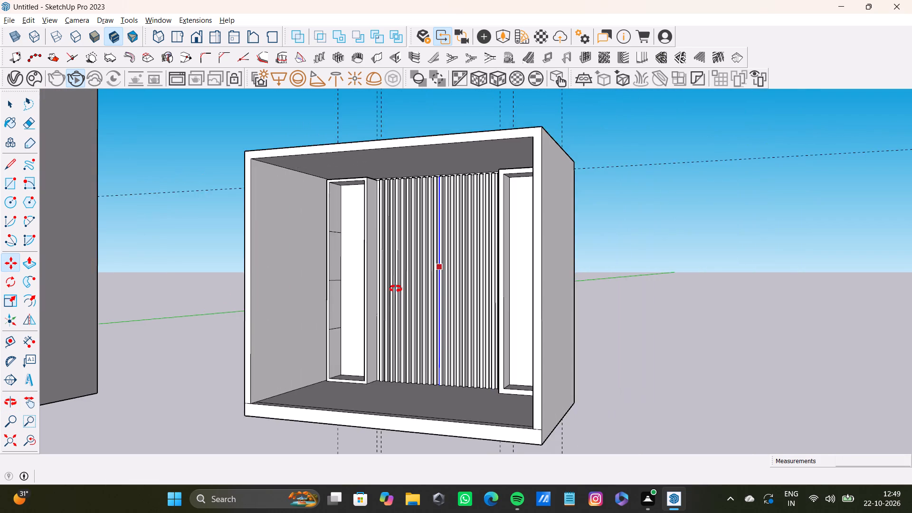
pyautogui.keyDown('shift'); pyautogui.moveTo(396, 289); pyautogui.dragTo(388, 292, button='middle'); pyautogui.keyUp('shift')
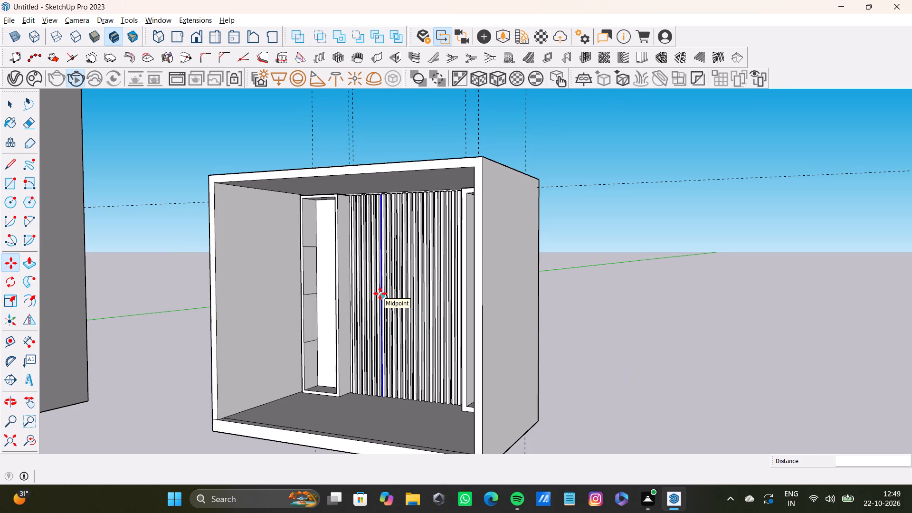
pyautogui.scroll(-9, 223, 290)
pyautogui.keyDown('shift'); pyautogui.moveTo(233, 290); pyautogui.dragTo(259, 304, button='middle'); pyautogui.keyUp('shift')
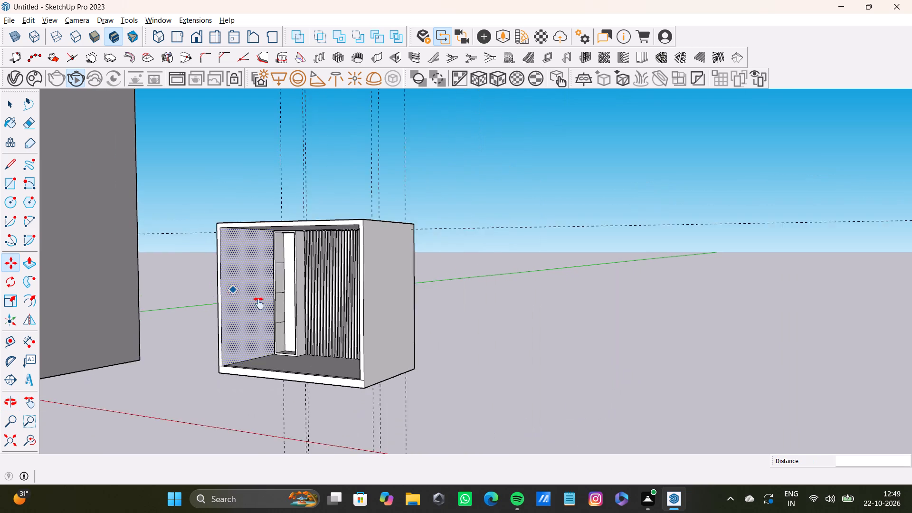
pyautogui.keyDown('shift'); pyautogui.moveTo(259, 304); pyautogui.dragTo(324, 284, button='middle'); pyautogui.keyUp('shift')
pyautogui.scroll(20, 345, 290)
pyautogui.press('space')
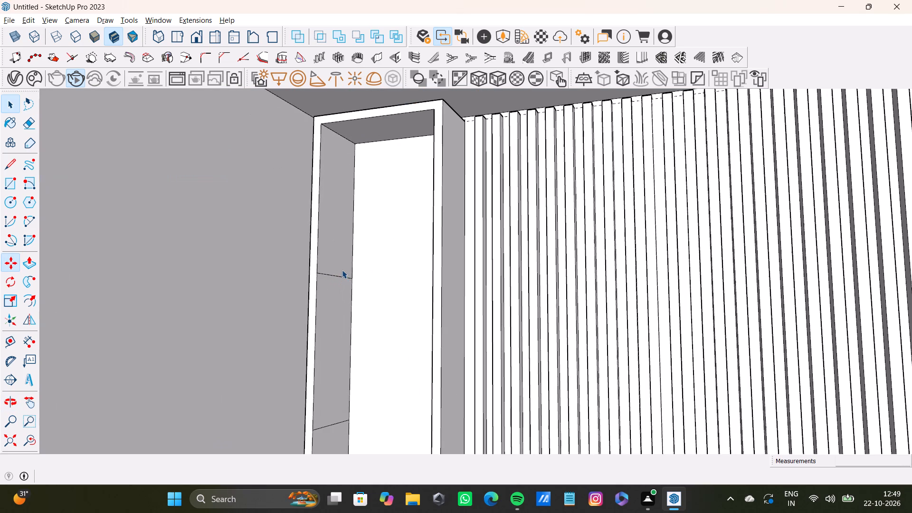
pyautogui.click(341, 280)
pyautogui.press(',')
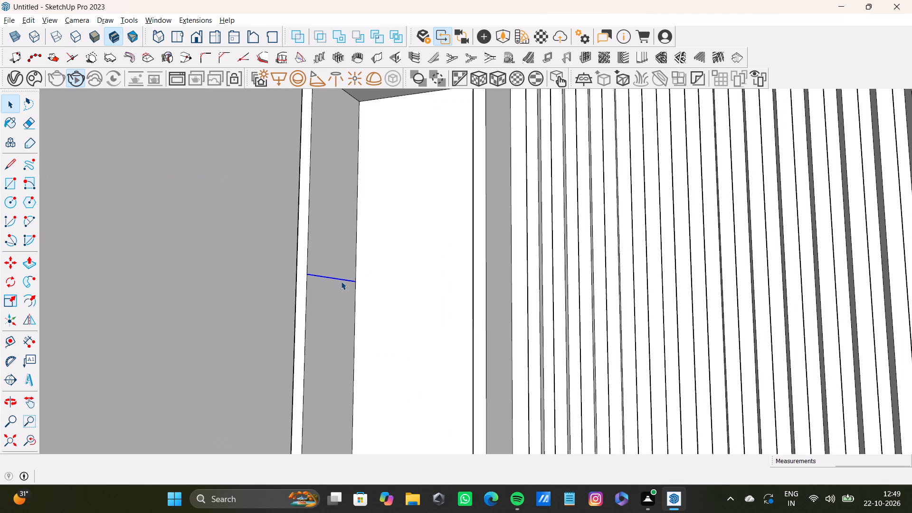
pyautogui.scroll(6, 341, 281)
pyautogui.moveTo(341, 281); pyautogui.dragTo(336, 284, button='middle')
pyautogui.press('t')
pyautogui.scroll(3, 322, 275)
pyautogui.click(321, 273)
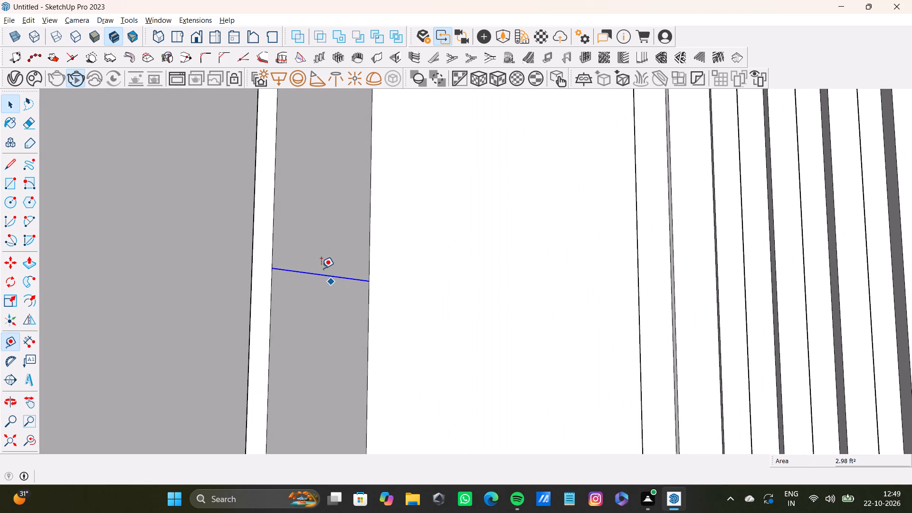
pyautogui.write('2"')
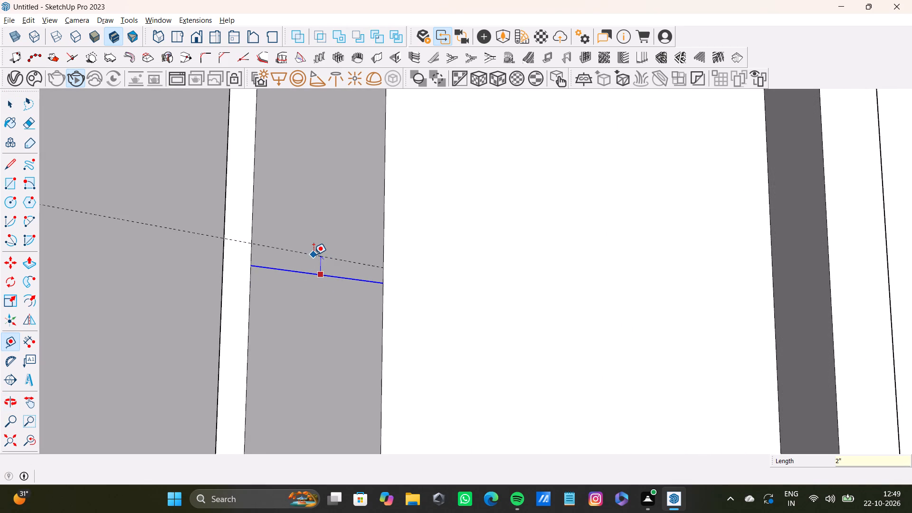
pyautogui.press('Return')
# Place a guide 2" above the middle dividing line on the left side unit's inner side face.
pyautogui.scroll(1, 313, 255)
pyautogui.scroll(-8, 313, 255)
pyautogui.keyDown('shift'); pyautogui.moveTo(327, 283); pyautogui.dragTo(296, 155, button='middle'); pyautogui.keyUp('shift')
pyautogui.keyDown('shift'); pyautogui.scroll(-3, 304, 192); pyautogui.keyUp('shift')
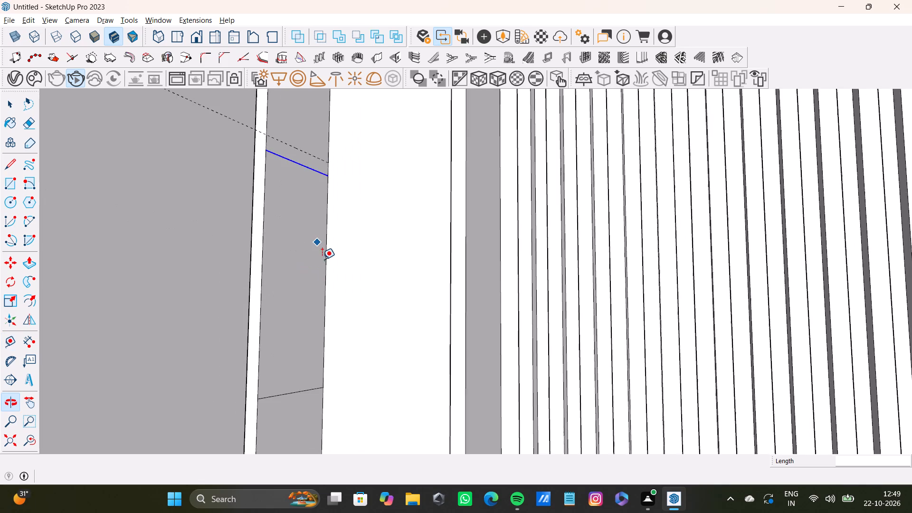
pyautogui.moveTo(322, 272); pyautogui.dragTo(312, 256, button='middle')
pyautogui.scroll(3, 291, 319)
pyautogui.keyDown('shift'); pyautogui.moveTo(291, 319); pyautogui.dragTo(275, 201, button='middle'); pyautogui.keyUp('shift')
pyautogui.scroll(-11, 279, 248)
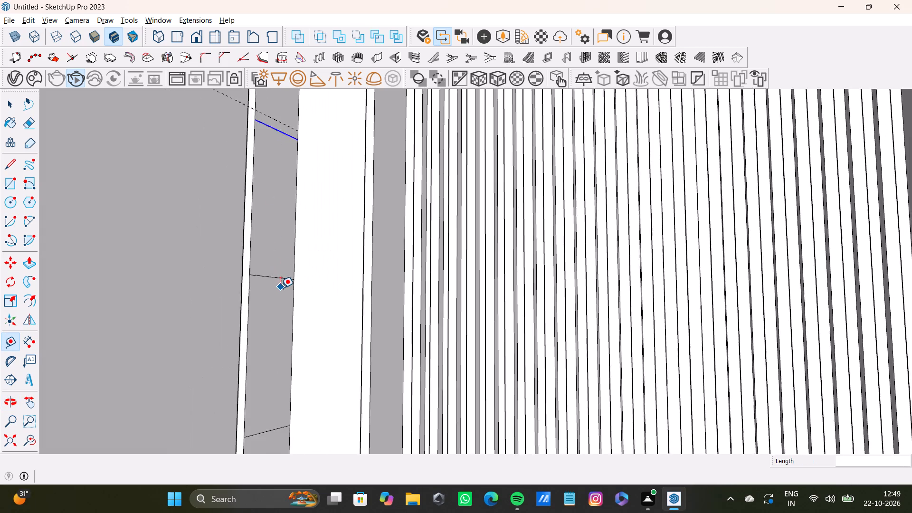
pyautogui.scroll(-5, 281, 288)
pyautogui.keyDown('shift'); pyautogui.moveTo(281, 292); pyautogui.dragTo(294, 263, button='middle'); pyautogui.keyUp('shift')
pyautogui.scroll(10, 261, 250)
pyautogui.press('t')
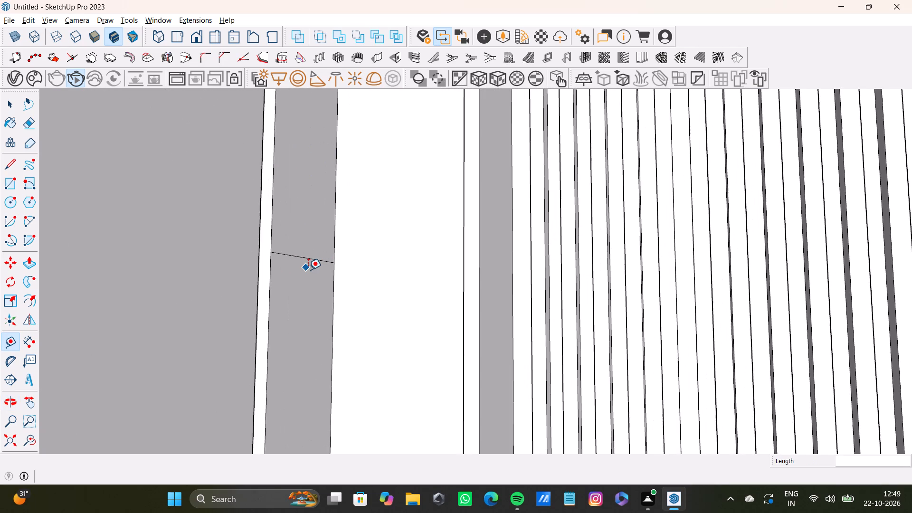
pyautogui.scroll(3, 308, 270)
pyautogui.moveTo(298, 254); pyautogui.dragTo(298, 250)
pyautogui.write('2"')
pyautogui.press('Return')
# Place a guide 2" above the lowest dividing line on the left side unit's inner side face.
pyautogui.scroll(-11, 286, 274)
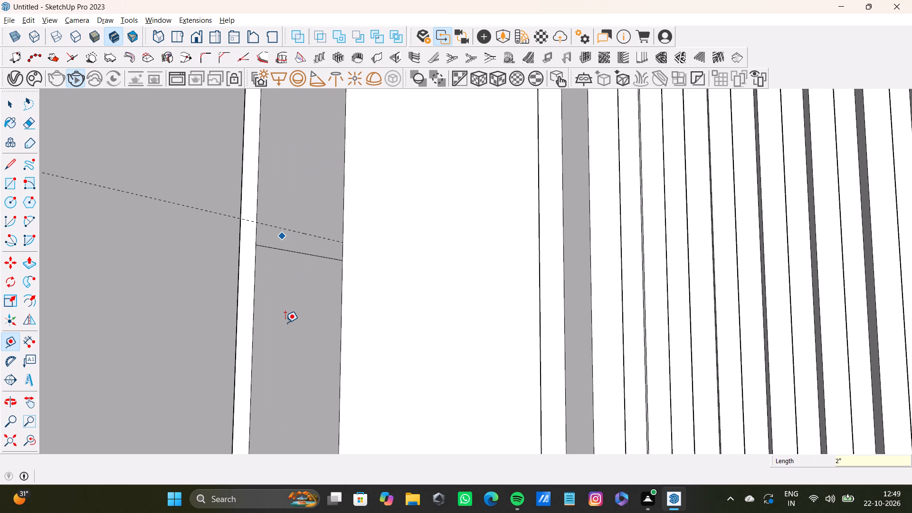
pyautogui.scroll(-20, 285, 323)
pyautogui.scroll(-4, 285, 323)
pyautogui.keyDown('shift'); pyautogui.moveTo(294, 347); pyautogui.dragTo(292, 248, button='middle'); pyautogui.keyUp('shift')
pyautogui.scroll(7, 280, 295)
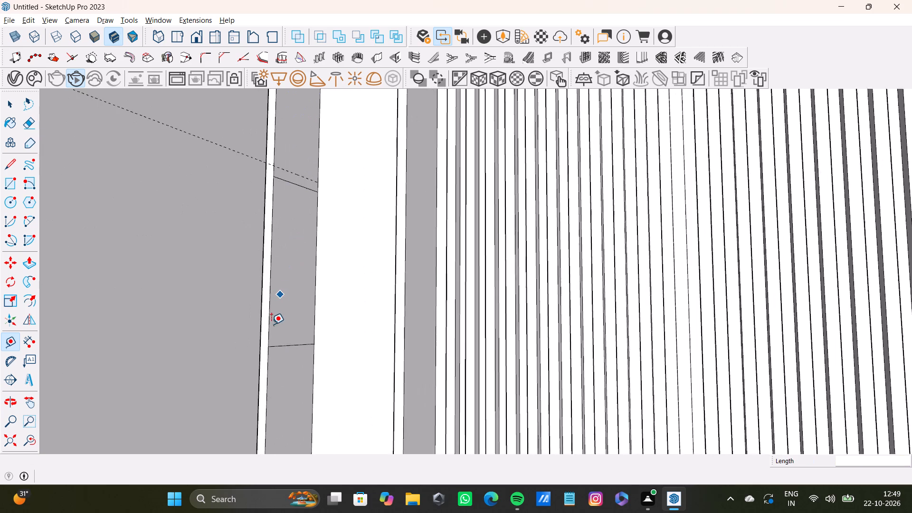
pyautogui.press('space')
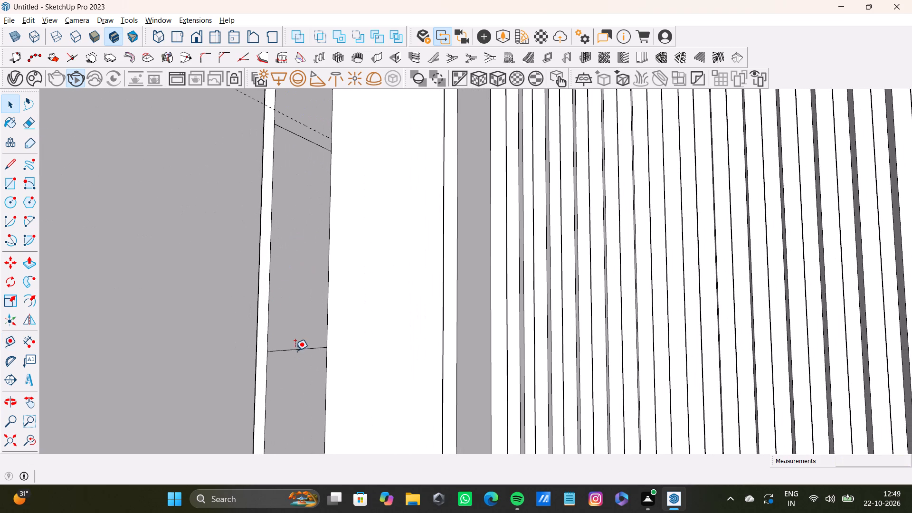
pyautogui.press('t')
pyautogui.click(299, 351)
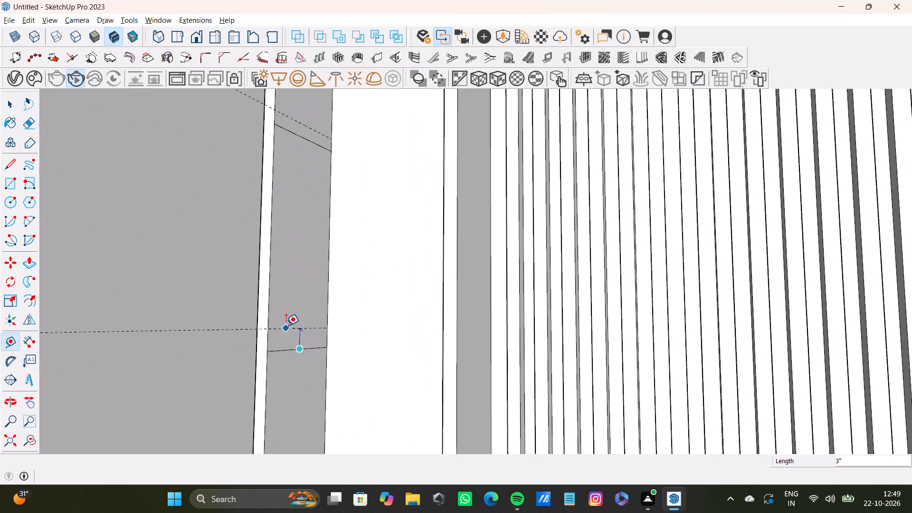
pyautogui.write('2"')
pyautogui.press('Return')
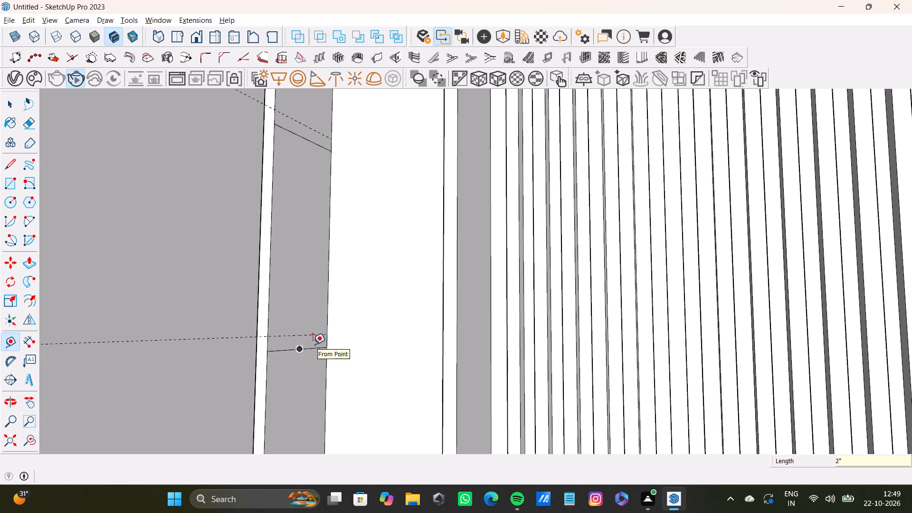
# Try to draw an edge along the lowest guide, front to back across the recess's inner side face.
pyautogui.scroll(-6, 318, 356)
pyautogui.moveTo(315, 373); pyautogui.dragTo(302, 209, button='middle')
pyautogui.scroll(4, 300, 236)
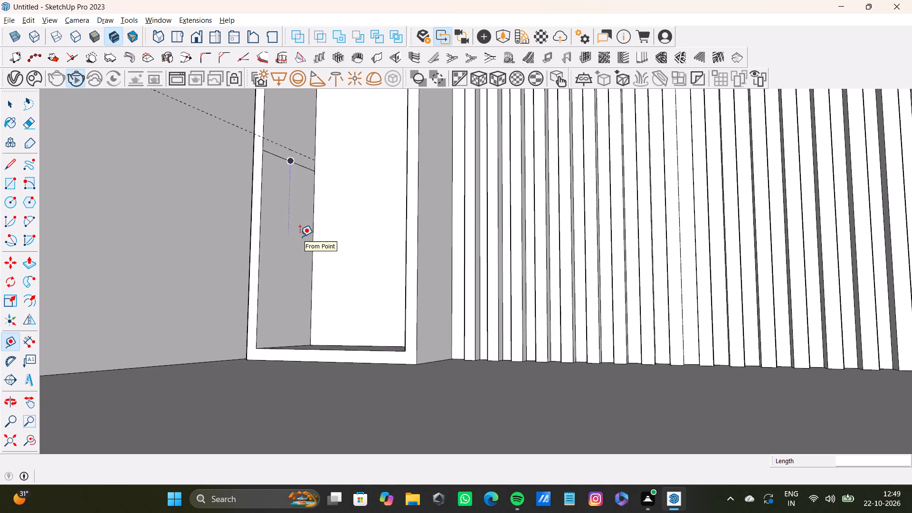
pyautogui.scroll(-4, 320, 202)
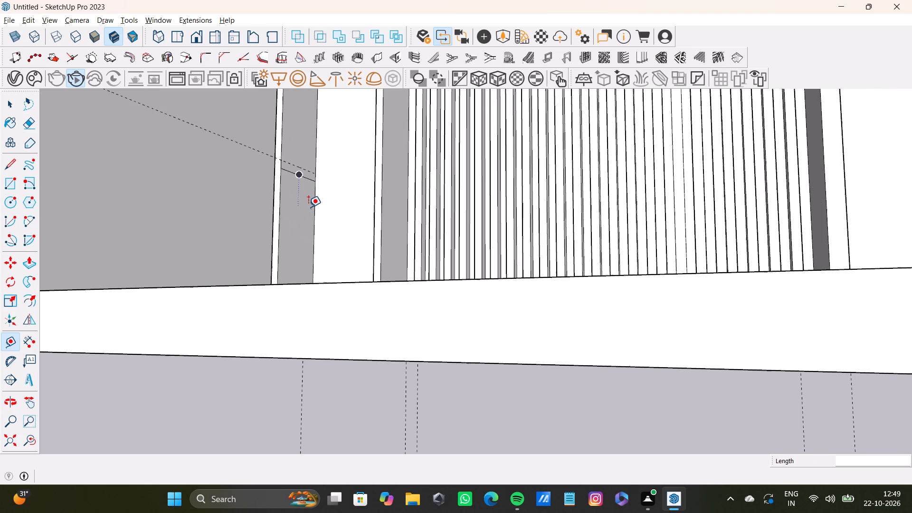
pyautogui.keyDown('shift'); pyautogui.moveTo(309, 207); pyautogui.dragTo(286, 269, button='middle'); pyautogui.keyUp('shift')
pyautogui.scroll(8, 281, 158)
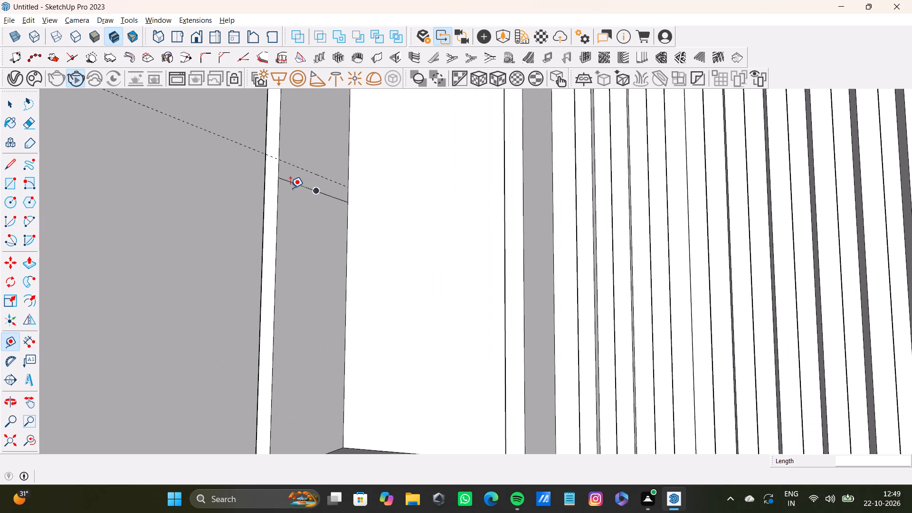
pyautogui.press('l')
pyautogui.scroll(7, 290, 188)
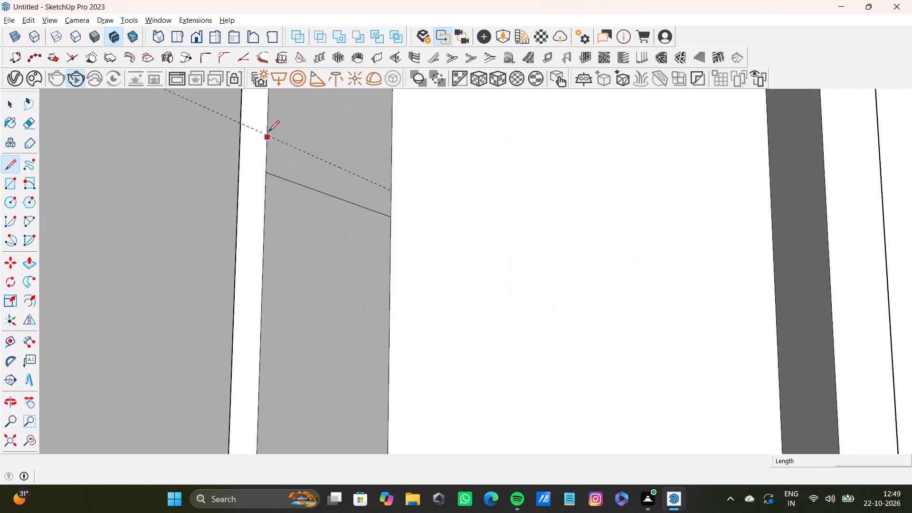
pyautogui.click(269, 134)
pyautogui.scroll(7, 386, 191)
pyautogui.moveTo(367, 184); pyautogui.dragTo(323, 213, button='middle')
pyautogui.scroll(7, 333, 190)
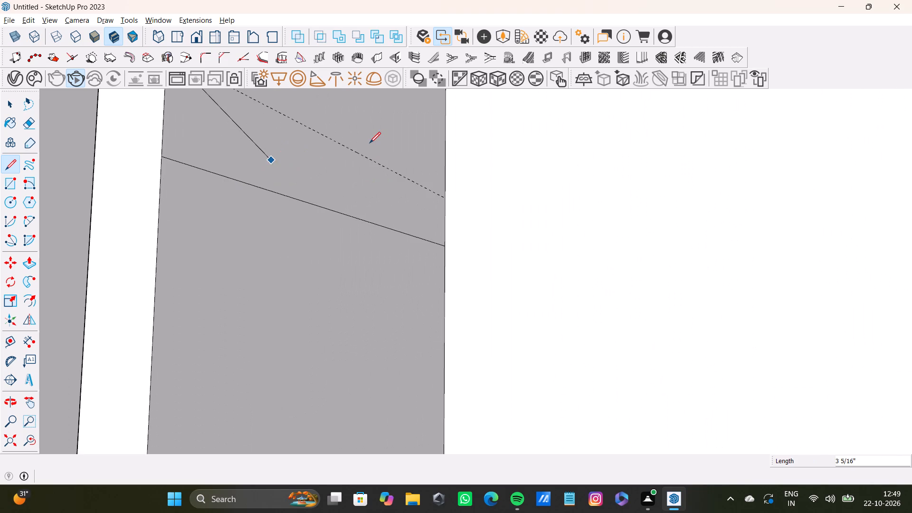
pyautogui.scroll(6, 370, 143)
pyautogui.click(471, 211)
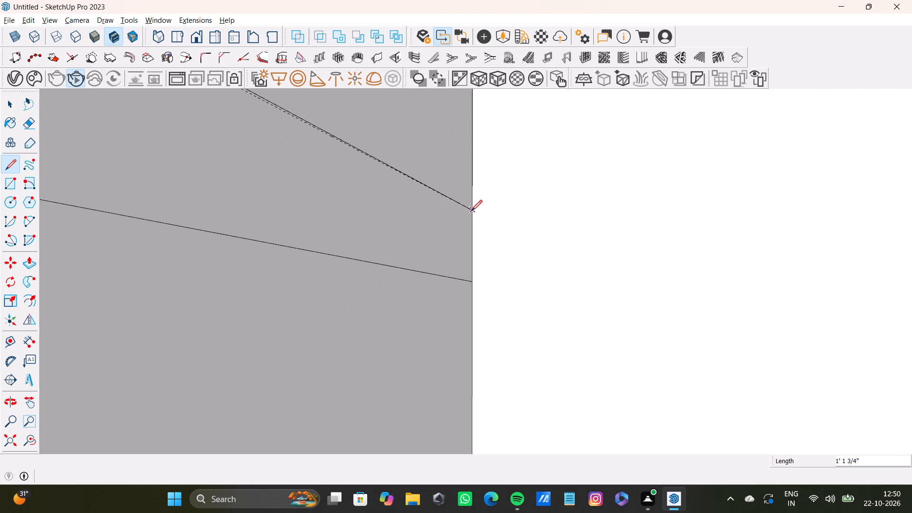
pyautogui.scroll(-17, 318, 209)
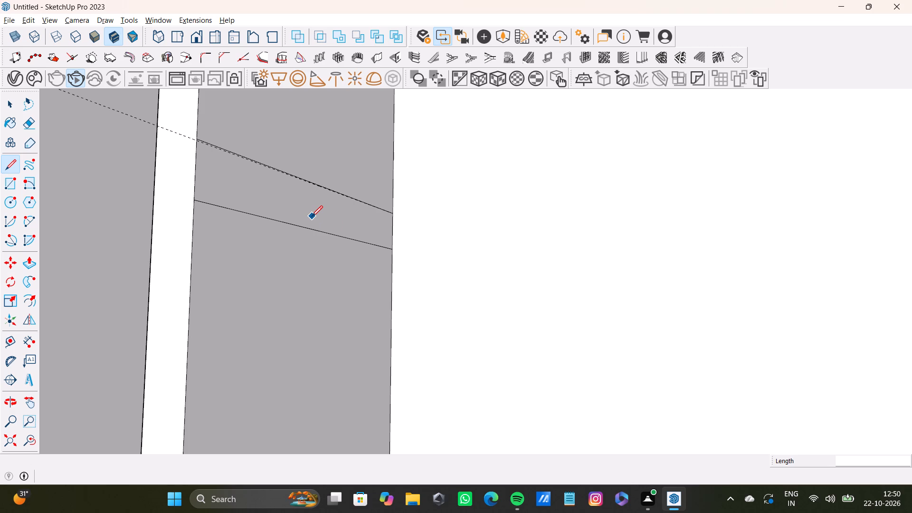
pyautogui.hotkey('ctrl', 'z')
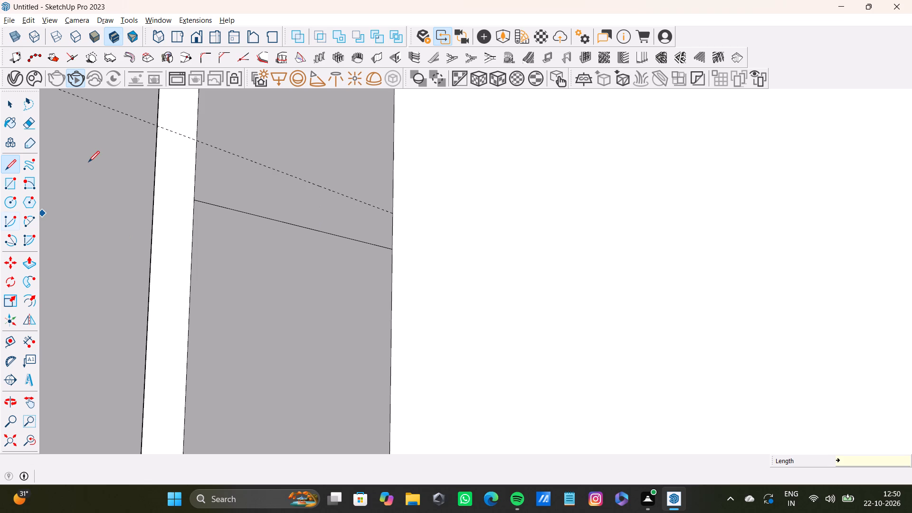
# Draw an edge exactly along the lowest guide, from the front to the back edge of the recess's inner side face.
pyautogui.scroll(-7, 219, 167)
pyautogui.moveTo(219, 179); pyautogui.dragTo(193, 230, button='middle')
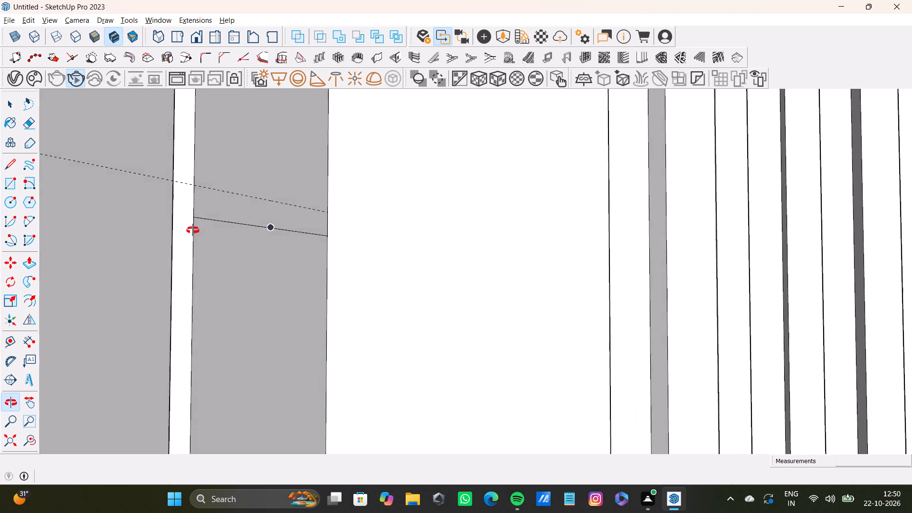
pyautogui.moveTo(193, 230); pyautogui.dragTo(193, 242, button='middle')
pyautogui.scroll(8, 199, 209)
pyautogui.click(186, 184)
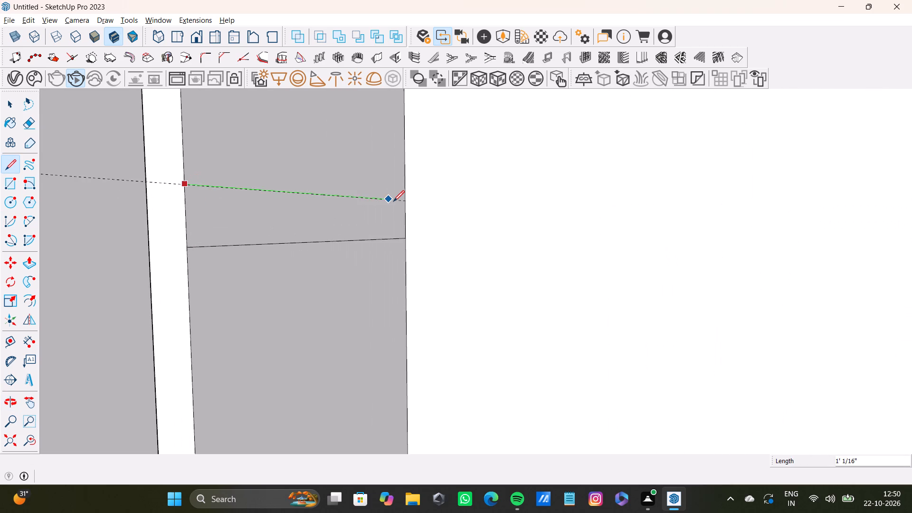
pyautogui.click(403, 202)
# Push/Pull the lowest 2" strip face across the full recess width to the opposite side, forming a shelf.
pyautogui.press('space')
pyautogui.click(343, 212)
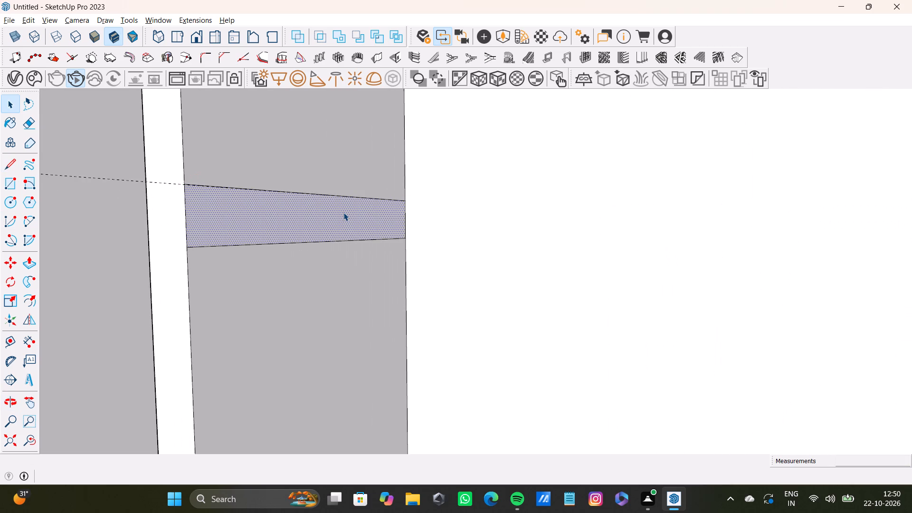
pyautogui.press('p')
pyautogui.moveTo(343, 212); pyautogui.dragTo(469, 252)
pyautogui.scroll(-13, 439, 273)
pyautogui.scroll(1, 432, 277)
pyautogui.moveTo(432, 277); pyautogui.dragTo(504, 308, button='middle')
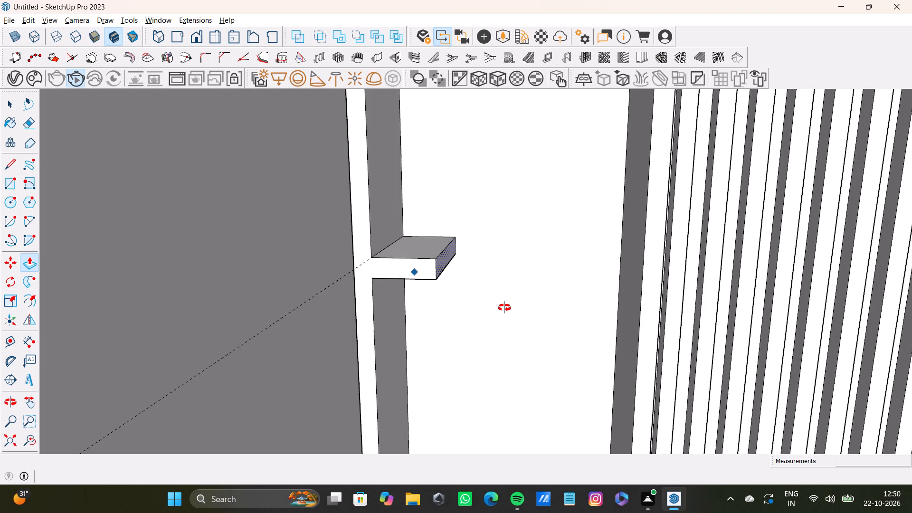
pyautogui.moveTo(440, 266); pyautogui.dragTo(651, 304)
pyautogui.scroll(6, 372, 266)
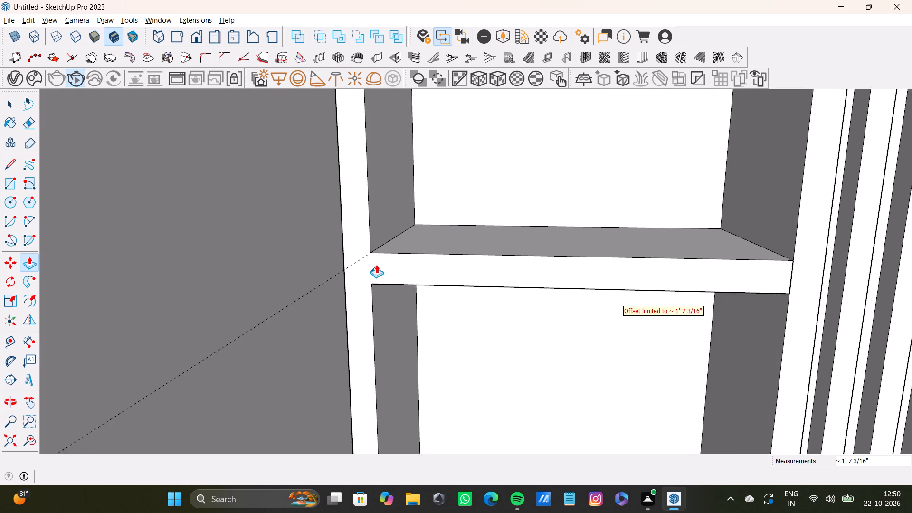
# Draw a short vertical edge at the shelf front's outer end, separating it from the unit's front frame.
pyautogui.scroll(2, 376, 265)
pyautogui.press('l')
pyautogui.scroll(6, 376, 267)
pyautogui.click(364, 236)
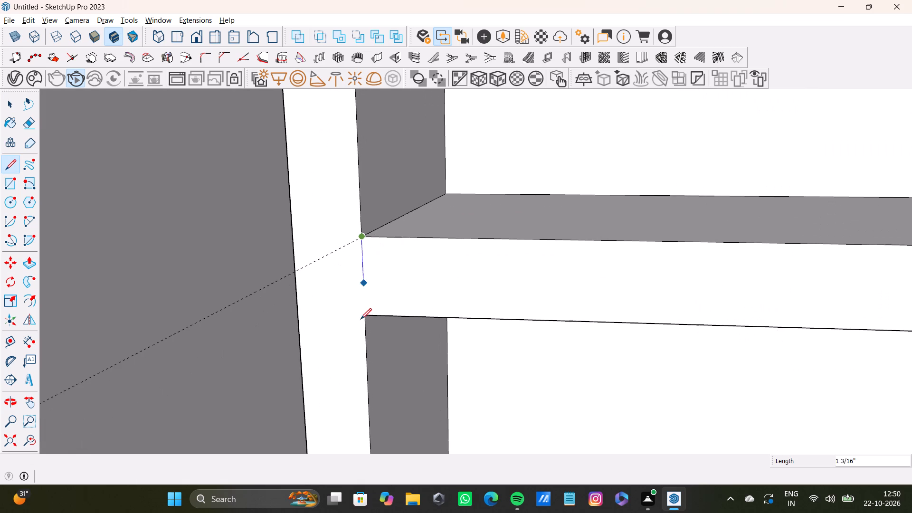
pyautogui.click(364, 318)
pyautogui.press('space')
pyautogui.scroll(-17, 362, 310)
pyautogui.moveTo(417, 328); pyautogui.dragTo(411, 319, button='middle')
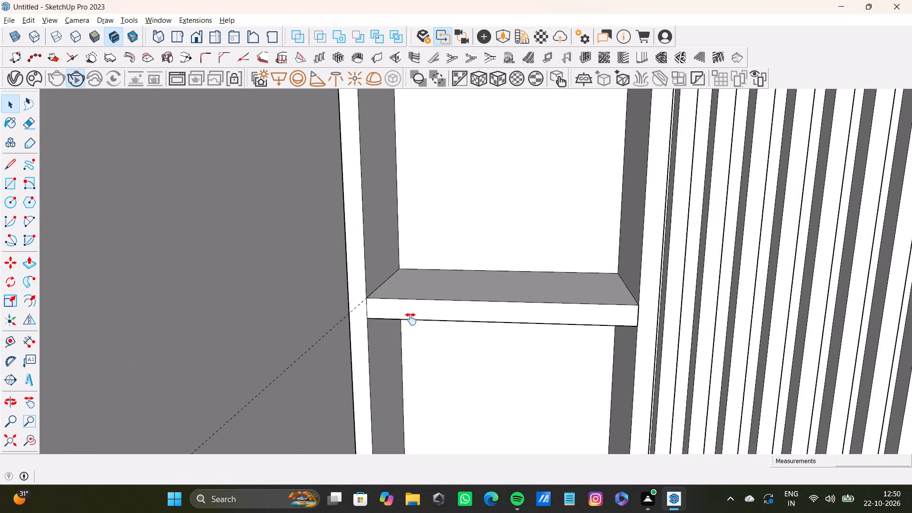
# Draw an edge along the middle guide, from the front to the back edge of the recess's inner side face.
pyautogui.moveTo(411, 319); pyautogui.dragTo(342, 323, button='middle')
pyautogui.scroll(12, 491, 314)
pyautogui.moveTo(575, 321); pyautogui.dragTo(521, 321, button='middle')
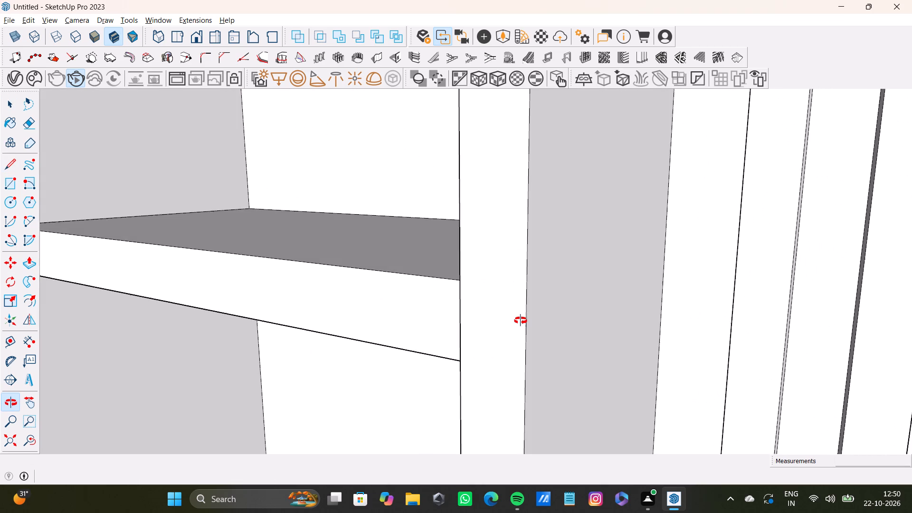
pyautogui.moveTo(521, 321); pyautogui.dragTo(563, 325, button='middle')
pyautogui.scroll(-18, 471, 306)
pyautogui.keyDown('shift'); pyautogui.moveTo(407, 307); pyautogui.dragTo(455, 348, button='middle'); pyautogui.keyUp('shift')
pyautogui.scroll(-5, 433, 301)
pyautogui.keyDown('shift'); pyautogui.moveTo(421, 301); pyautogui.dragTo(412, 351, button='middle'); pyautogui.keyUp('shift')
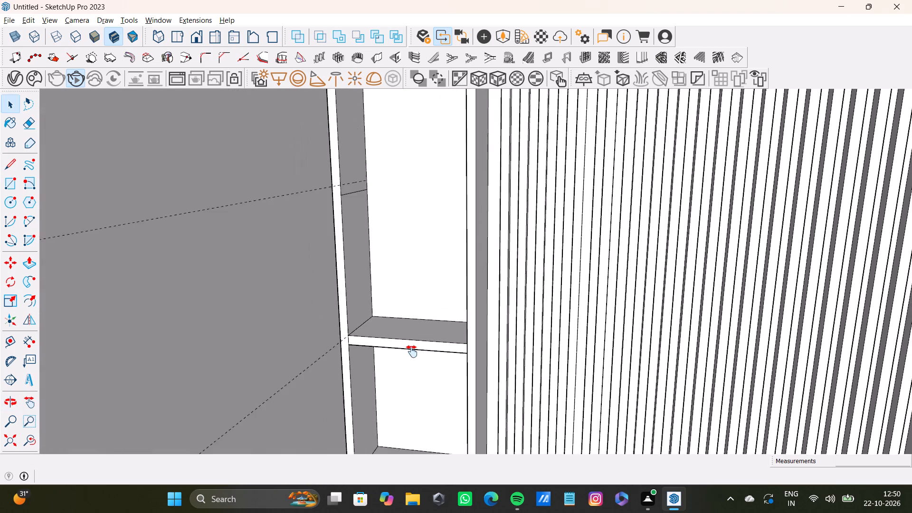
pyautogui.keyDown('shift'); pyautogui.moveTo(412, 351); pyautogui.dragTo(368, 369, button='middle'); pyautogui.keyUp('shift')
pyautogui.scroll(-1, 366, 367)
pyautogui.press('l')
pyautogui.scroll(7, 306, 206)
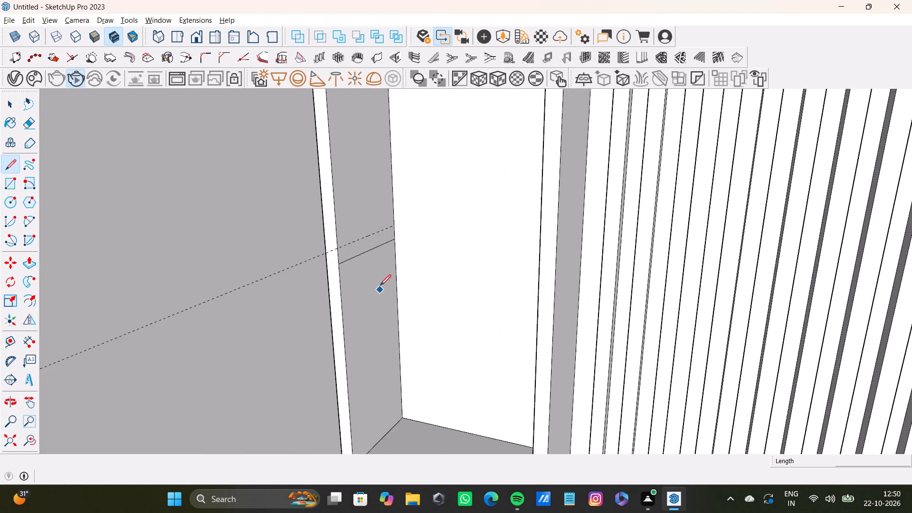
pyautogui.scroll(5, 380, 285)
pyautogui.moveTo(391, 277); pyautogui.dragTo(313, 280, button='middle')
pyautogui.scroll(10, 314, 221)
pyautogui.click(300, 198)
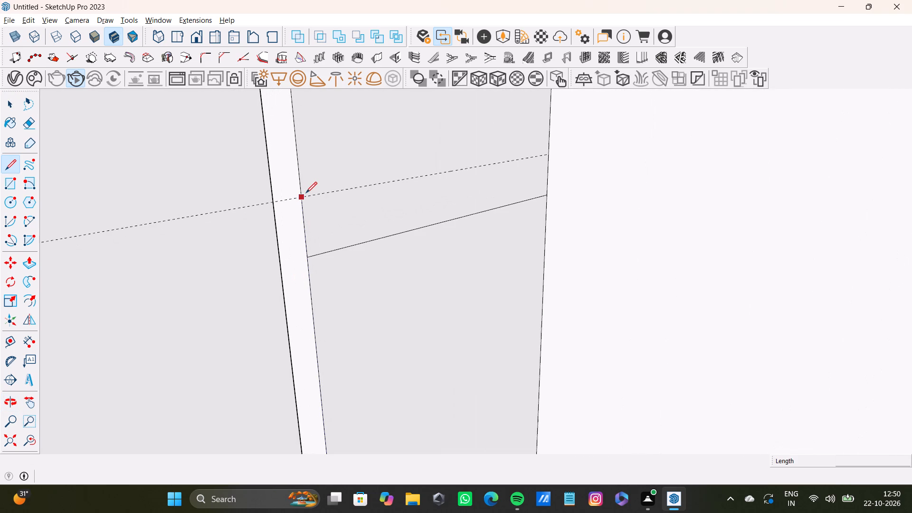
pyautogui.click(580, 150)
pyautogui.press('space')
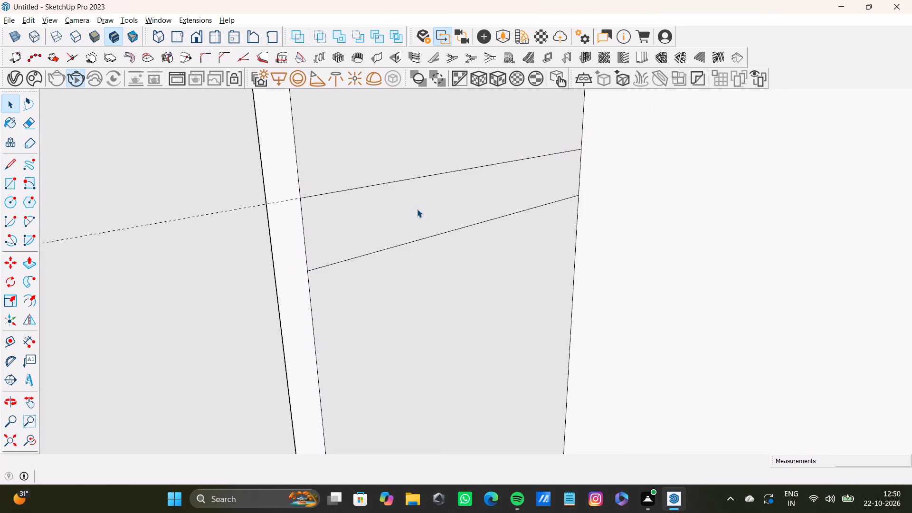
# Push/Pull the middle 2" strip face across the full recess width to the opposite side, forming the second shelf.
pyautogui.click(417, 209)
pyautogui.press('p')
pyautogui.moveTo(417, 209); pyautogui.dragTo(494, 245)
pyautogui.scroll(-12, 486, 249)
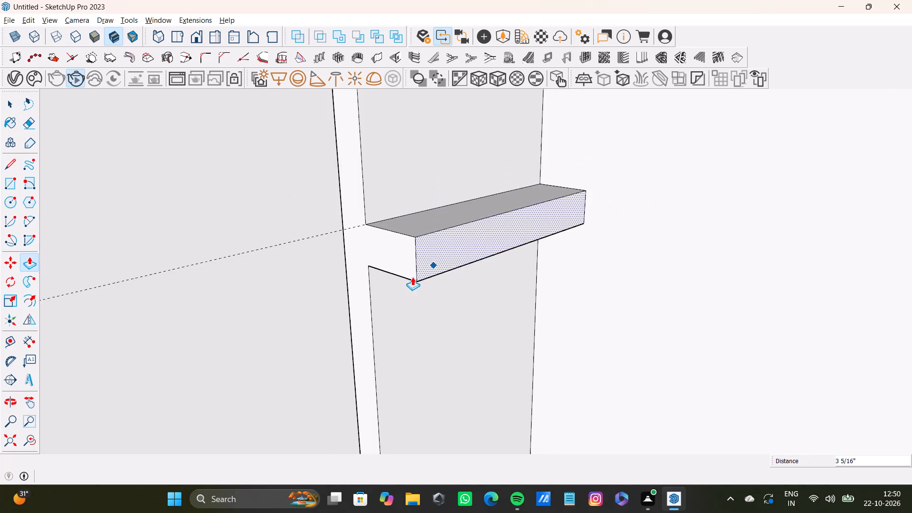
pyautogui.scroll(-6, 412, 277)
pyautogui.moveTo(307, 298); pyautogui.dragTo(373, 290, button='middle')
pyautogui.moveTo(340, 248); pyautogui.dragTo(343, 249)
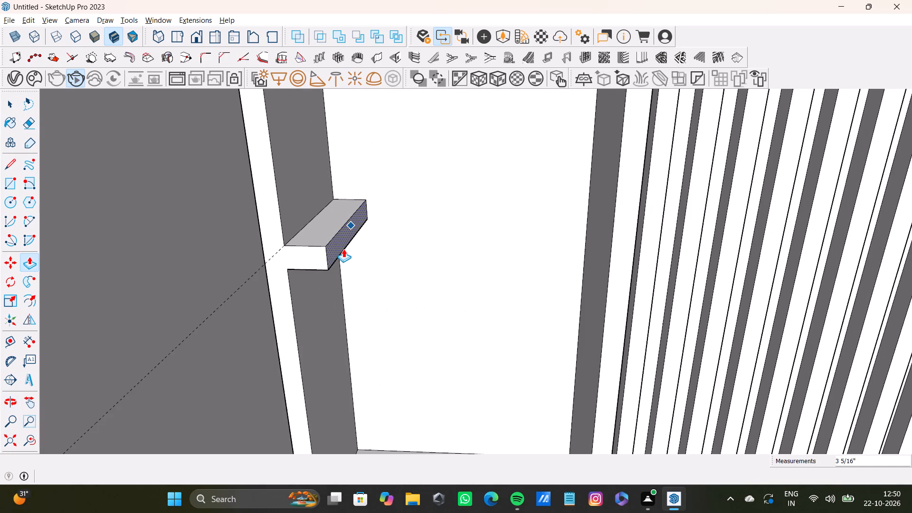
pyautogui.moveTo(343, 249); pyautogui.dragTo(613, 284)
# Draw a 2" vertical edge at the middle shelf front's outer end, separating it from the unit's front frame.
pyautogui.press('space')
pyautogui.press('l')
pyautogui.scroll(2, 259, 247)
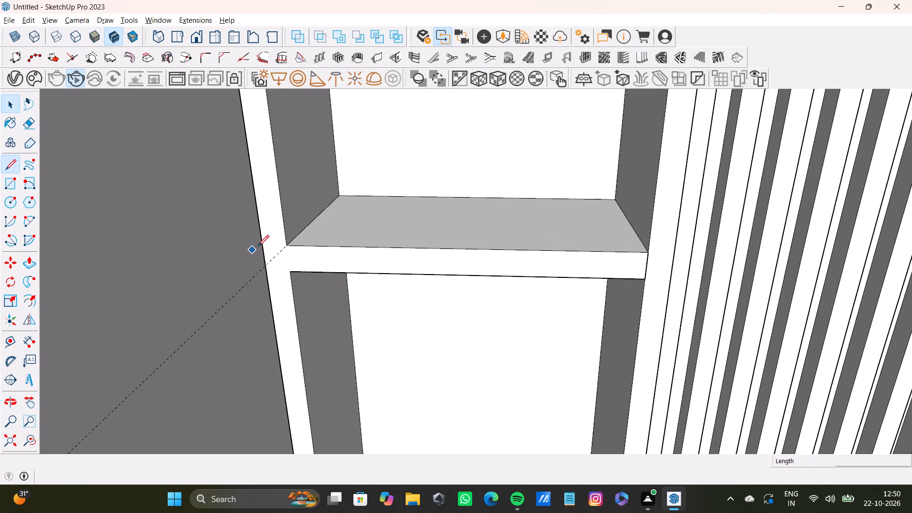
pyautogui.scroll(5, 258, 246)
pyautogui.click(299, 245)
pyautogui.click(303, 282)
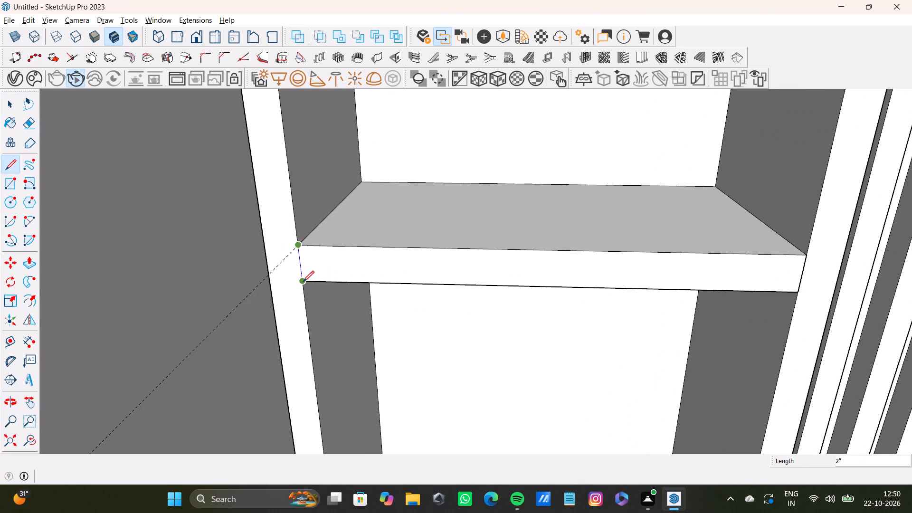
pyautogui.press('space')
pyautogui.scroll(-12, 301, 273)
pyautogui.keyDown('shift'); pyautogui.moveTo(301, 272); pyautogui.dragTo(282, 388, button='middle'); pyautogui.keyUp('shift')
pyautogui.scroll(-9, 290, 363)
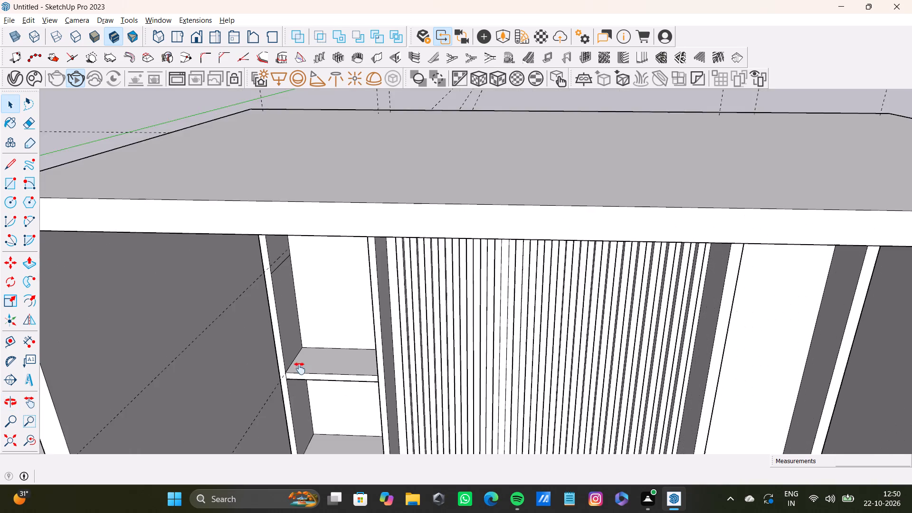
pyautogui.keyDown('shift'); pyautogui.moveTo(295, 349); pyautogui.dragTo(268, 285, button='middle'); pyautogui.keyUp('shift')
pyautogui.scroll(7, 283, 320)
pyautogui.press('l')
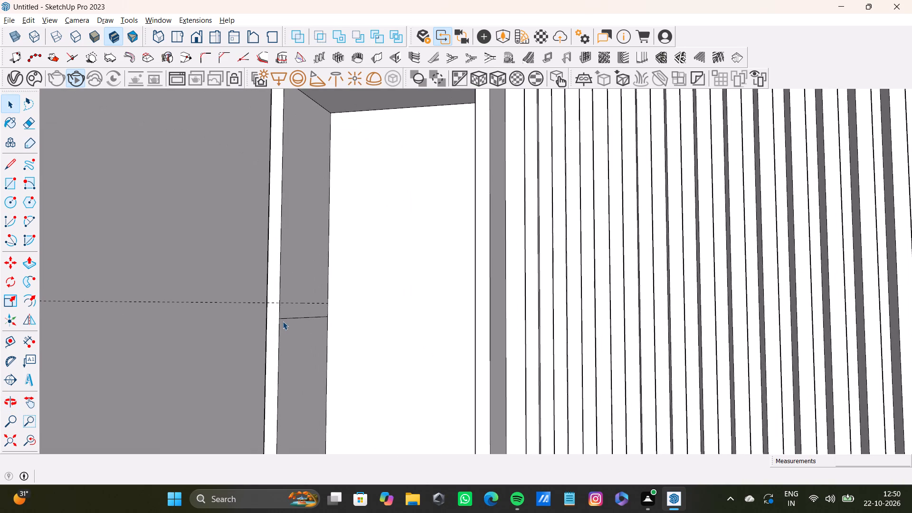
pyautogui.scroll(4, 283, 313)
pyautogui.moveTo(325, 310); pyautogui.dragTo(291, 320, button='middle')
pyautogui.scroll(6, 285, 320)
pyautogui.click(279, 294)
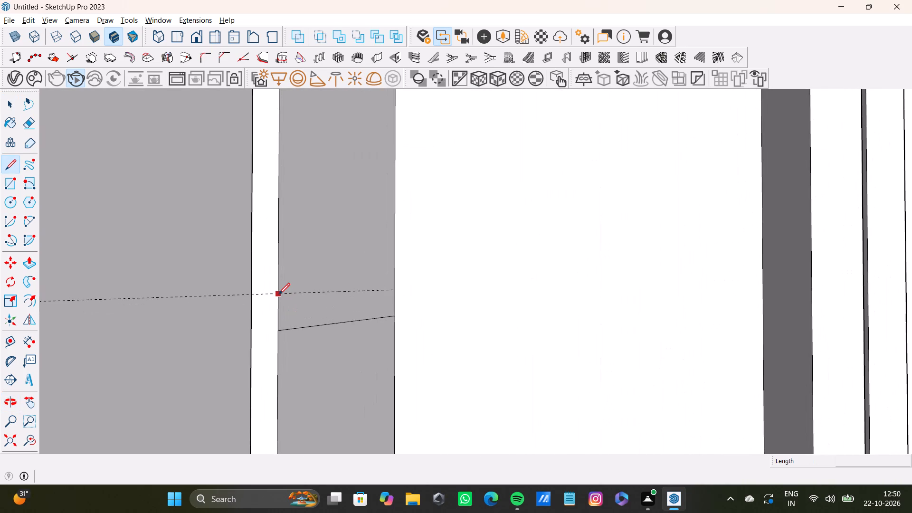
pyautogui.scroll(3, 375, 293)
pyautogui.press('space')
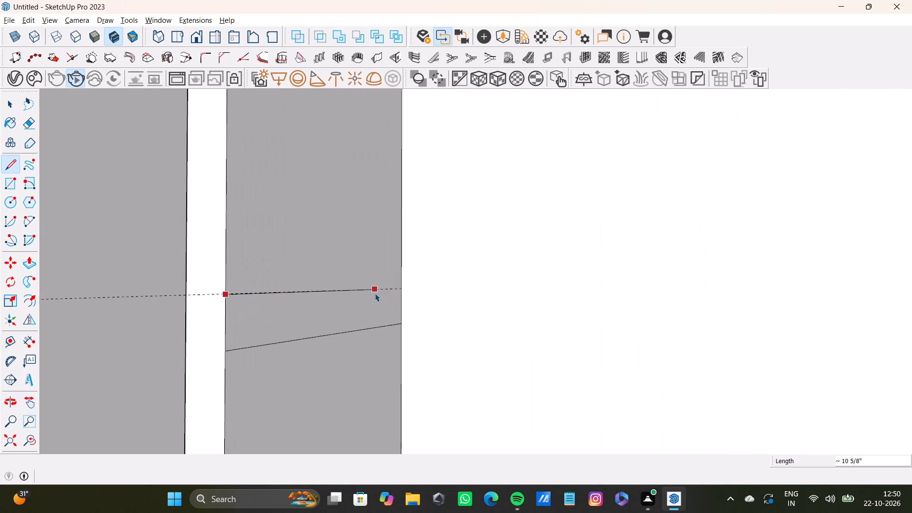
# Draw an edge exactly along the uppermost guide, from the front to the back edge of the recess's inner side face.
pyautogui.press('l')
pyautogui.scroll(5, 361, 300)
pyautogui.moveTo(344, 294); pyautogui.dragTo(310, 300, button='middle')
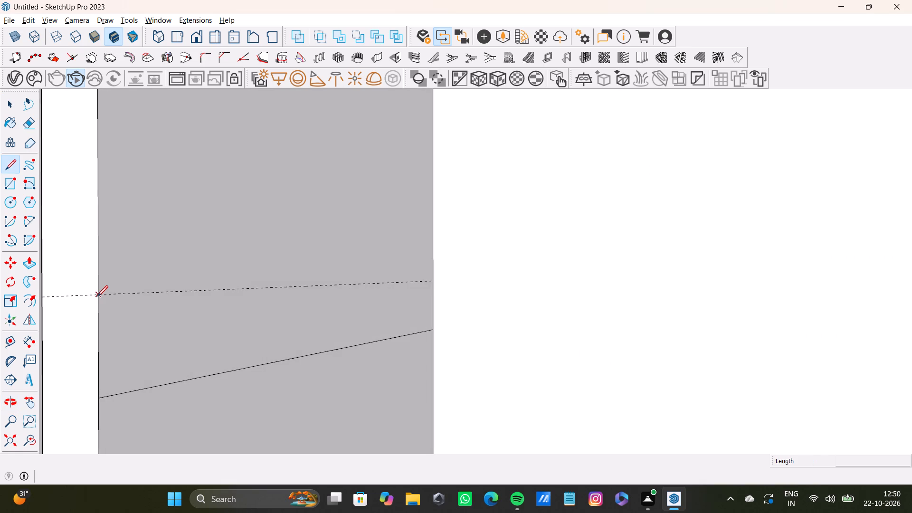
pyautogui.click(98, 295)
pyautogui.click(436, 277)
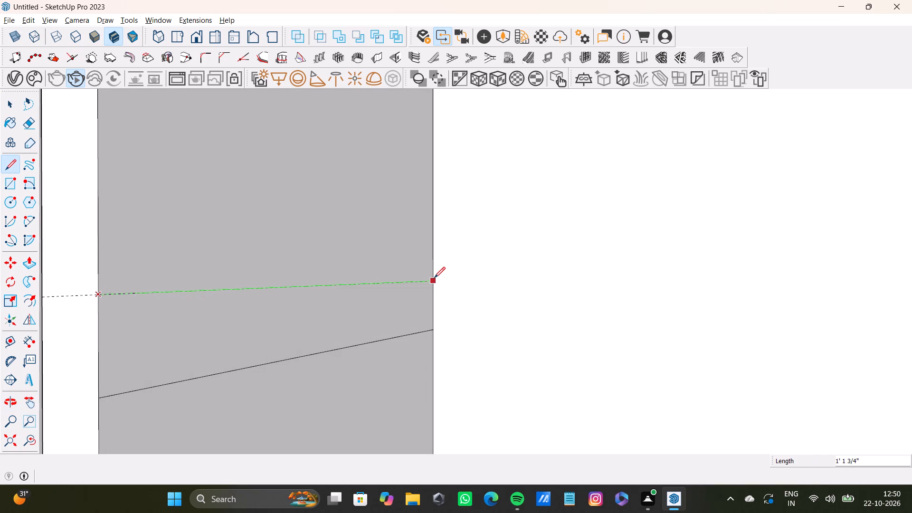
pyautogui.press('space')
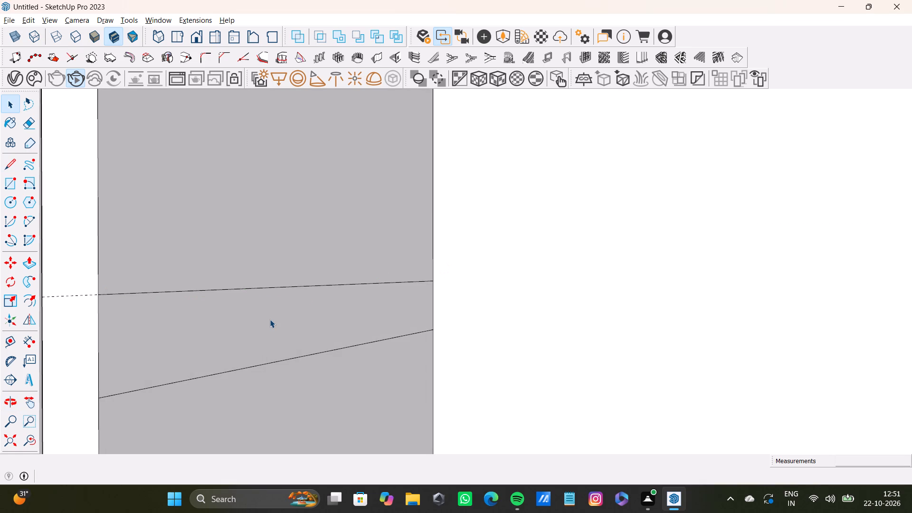
# Push/Pull the uppermost 2" strip face across the full recess width to the opposite side, forming the third shelf.
pyautogui.click(270, 320)
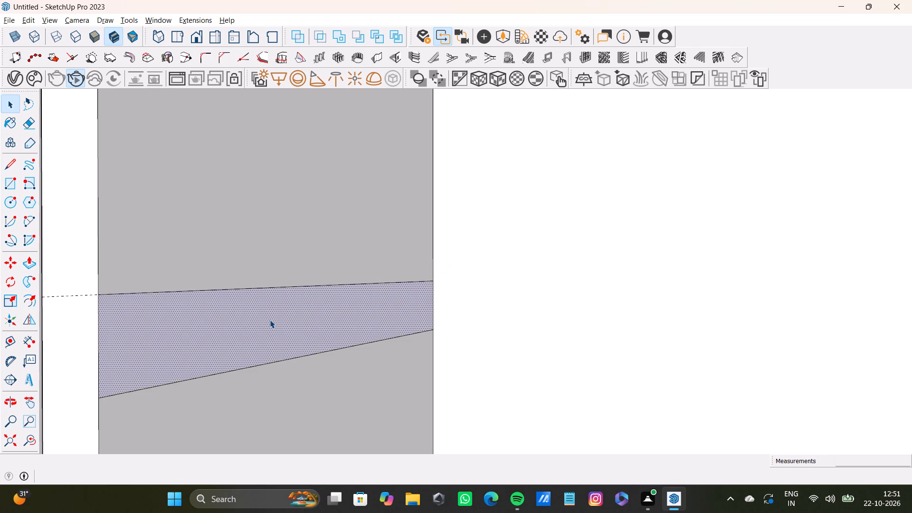
pyautogui.press('p')
pyautogui.moveTo(270, 320); pyautogui.dragTo(385, 345)
pyautogui.scroll(-15, 385, 345)
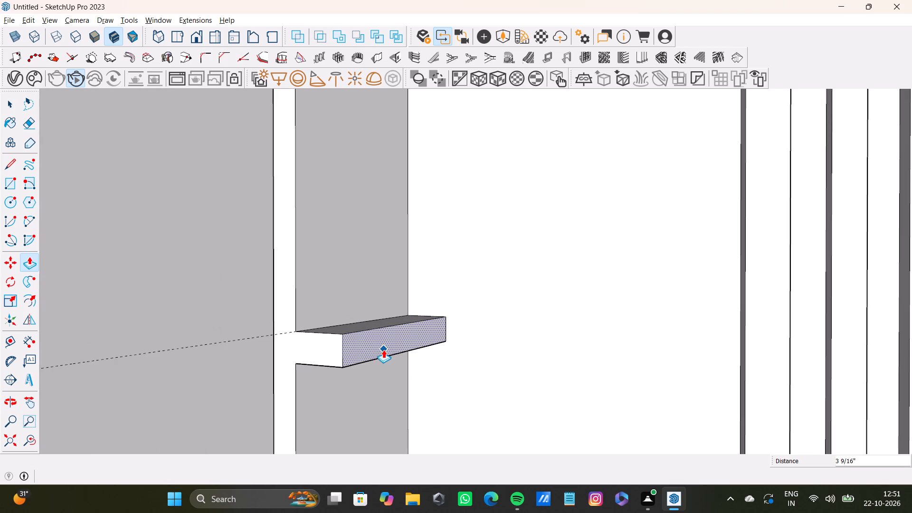
pyautogui.moveTo(381, 350); pyautogui.dragTo(382, 350, button='middle')
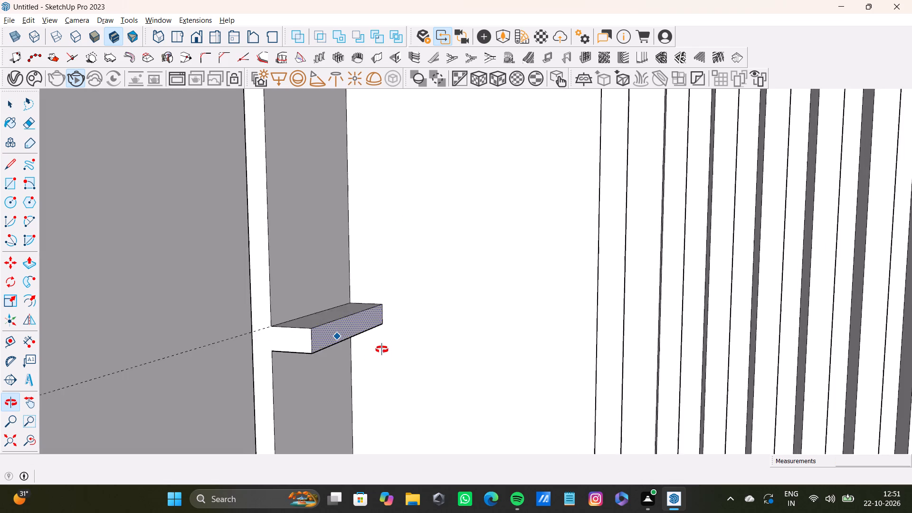
pyautogui.moveTo(382, 350); pyautogui.dragTo(359, 316, button='middle')
pyautogui.moveTo(255, 279); pyautogui.dragTo(542, 325)
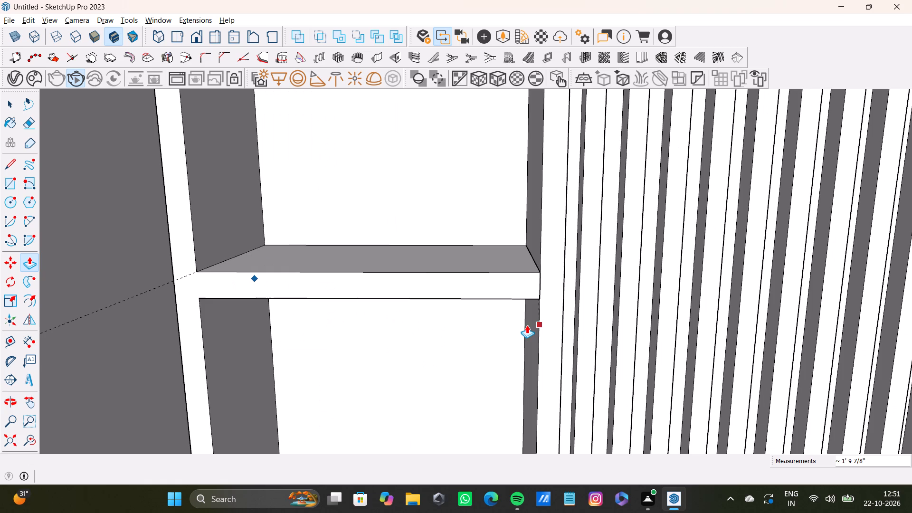
# Draw a 2" vertical edge at the top shelf front's outer end, separating it from the unit's front frame.
pyautogui.press('space')
pyautogui.press('l')
pyautogui.scroll(6, 236, 295)
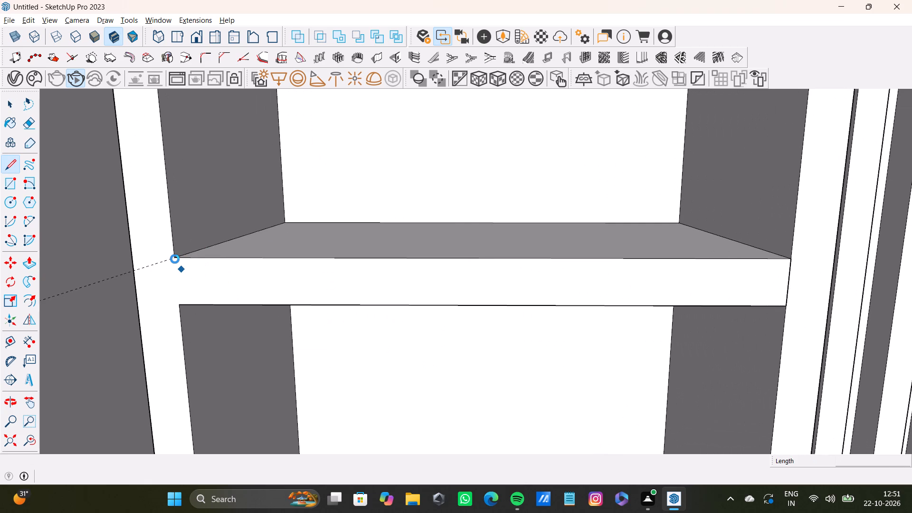
pyautogui.click(172, 259)
pyautogui.click(183, 303)
pyautogui.scroll(-9, 198, 291)
pyautogui.press('space')
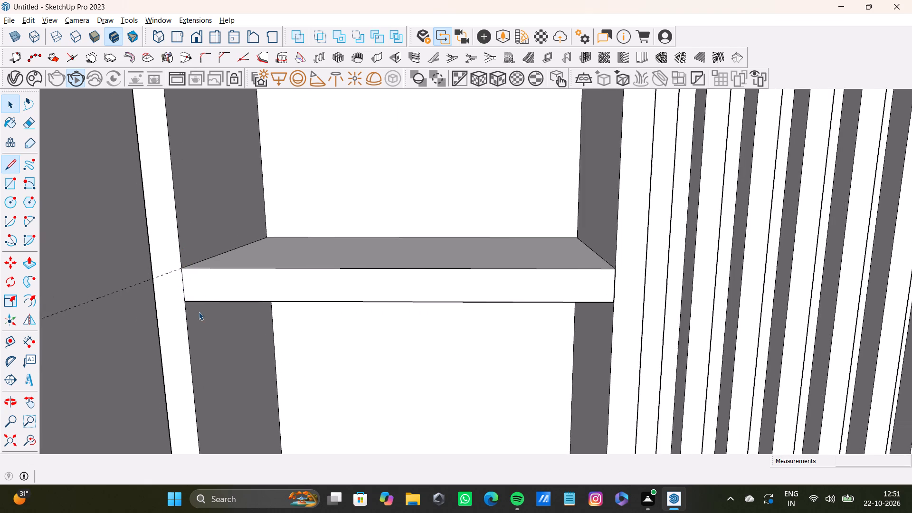
# Examine the shelved side unit and the empty opposite unit within the whole room shell from several angles.
pyautogui.scroll(-14, 199, 312)
pyautogui.keyDown('shift'); pyautogui.moveTo(218, 316); pyautogui.dragTo(218, 259, button='middle'); pyautogui.keyUp('shift')
pyautogui.scroll(-9, 219, 259)
pyautogui.moveTo(248, 296); pyautogui.dragTo(238, 248, button='middle')
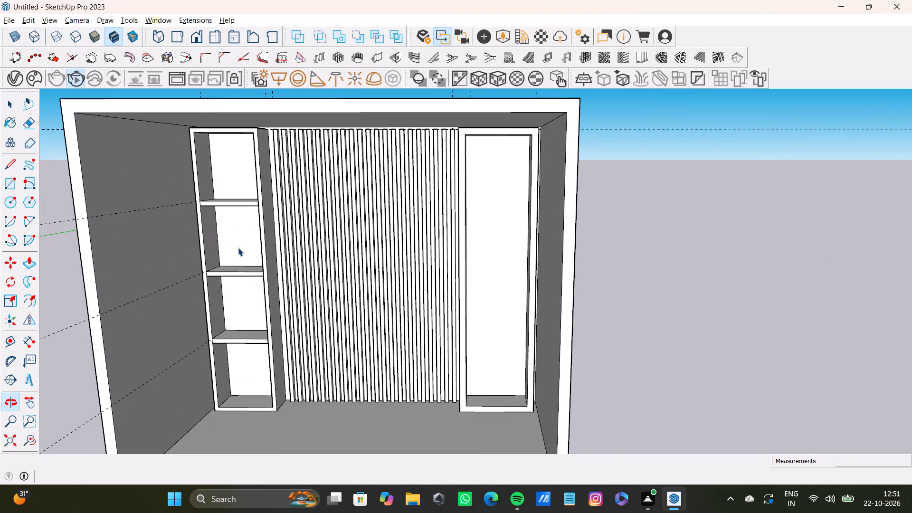
pyautogui.scroll(-3, 229, 255)
pyautogui.moveTo(233, 262); pyautogui.dragTo(233, 279, button='middle')
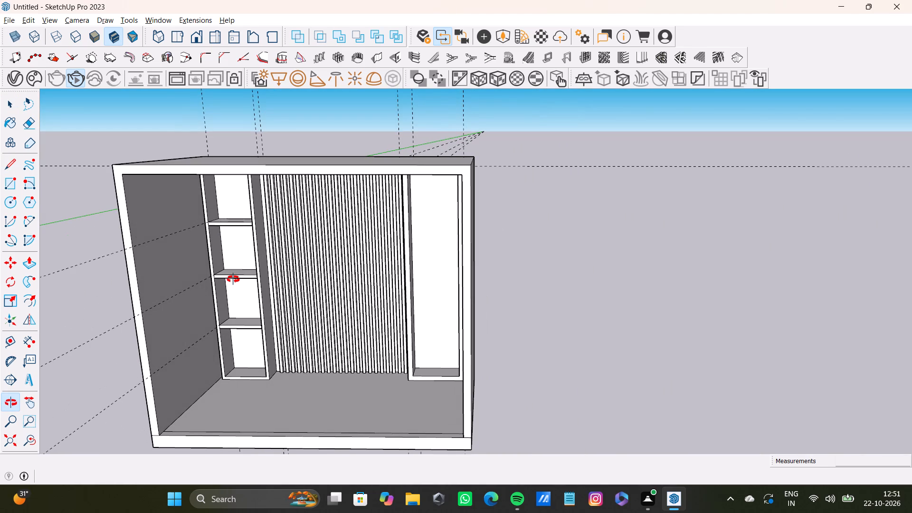
pyautogui.moveTo(233, 279); pyautogui.dragTo(240, 225, button='middle')
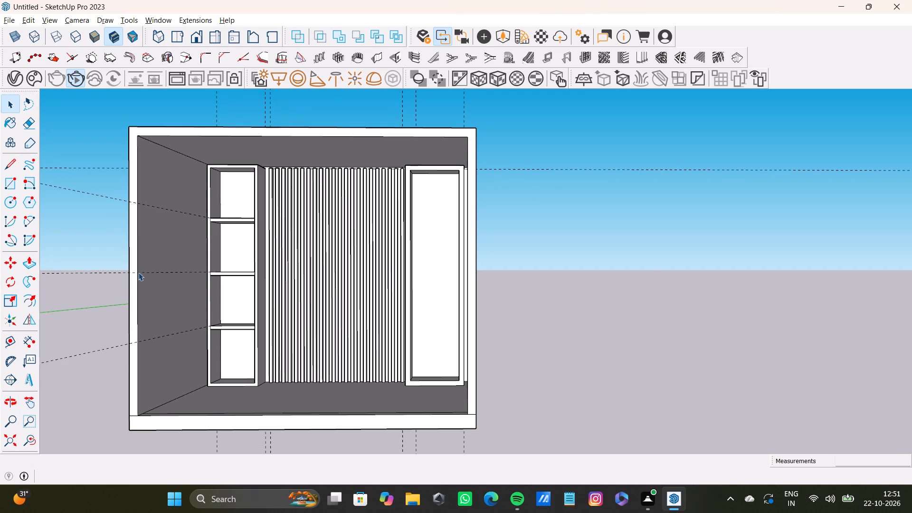
pyautogui.scroll(9, 282, 227)
pyautogui.moveTo(343, 213); pyautogui.dragTo(304, 226, button='middle')
pyautogui.scroll(-10, 297, 231)
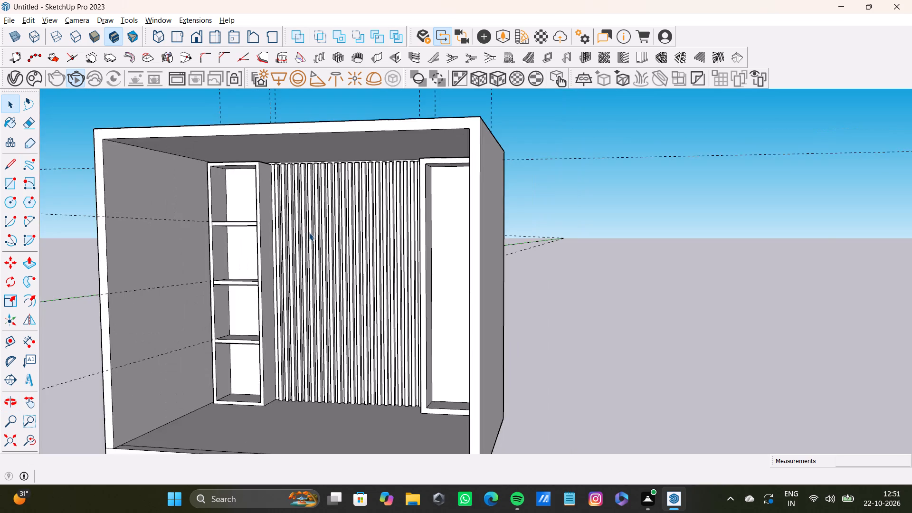
pyautogui.moveTo(313, 235); pyautogui.dragTo(301, 205, button='middle')
# Copy the opposite unit's top inner corner edge down to the recess's bottom corner, dividing the height into 4 equal spaces.
pyautogui.scroll(11, 420, 167)
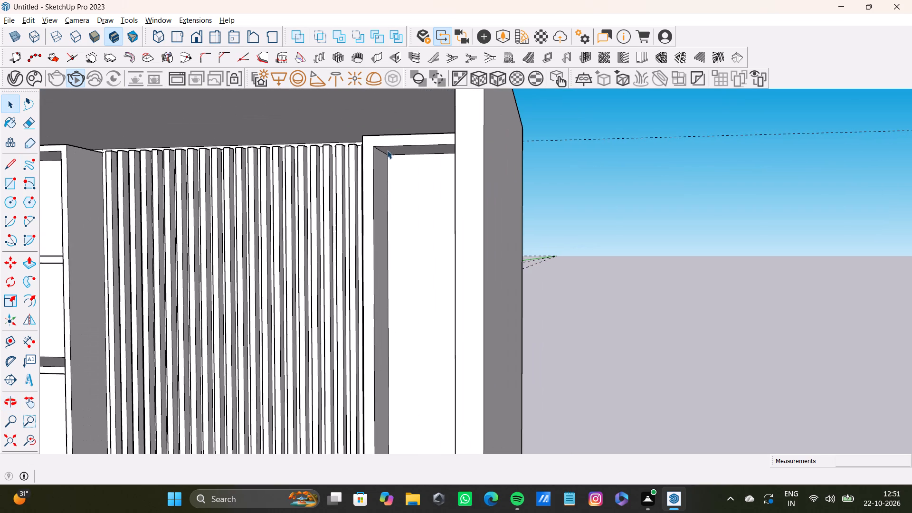
pyautogui.click(381, 152)
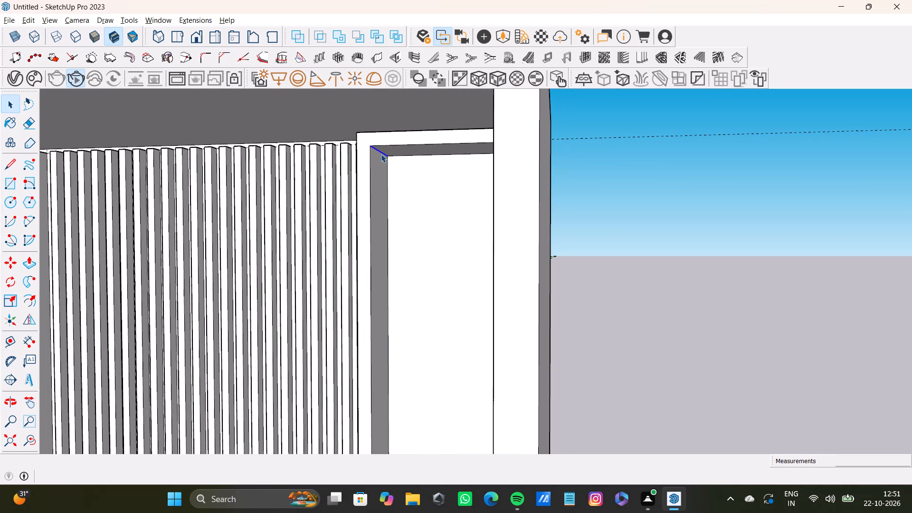
pyautogui.press('m')
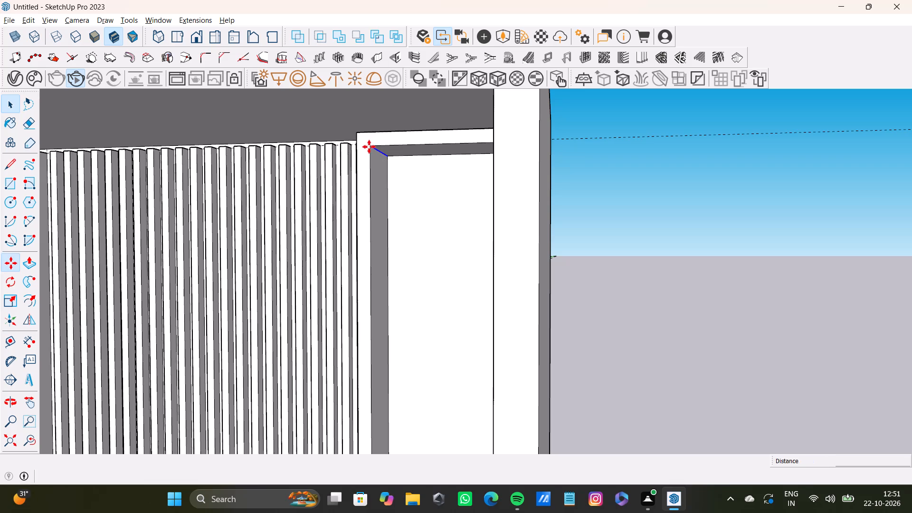
pyautogui.keyDown('ctrl'); pyautogui.click(371, 148); pyautogui.keyUp('ctrl')
pyautogui.scroll(-4, 400, 263)
pyautogui.keyDown('shift'); pyautogui.moveTo(388, 311); pyautogui.dragTo(363, 287, button='middle'); pyautogui.keyUp('shift')
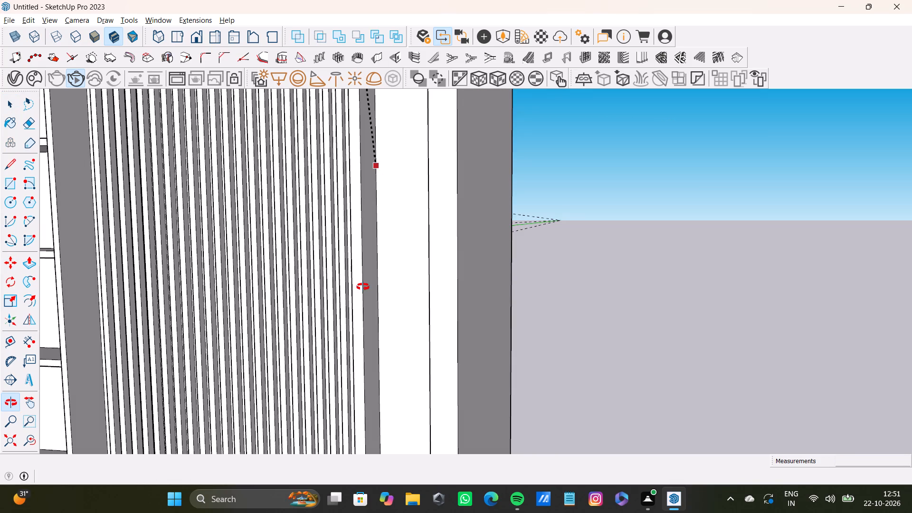
pyautogui.keyDown('shift'); pyautogui.moveTo(363, 287); pyautogui.dragTo(361, 142, button='middle'); pyautogui.keyUp('shift')
pyautogui.scroll(3, 363, 268)
pyautogui.scroll(3, 363, 329)
pyautogui.click(392, 351)
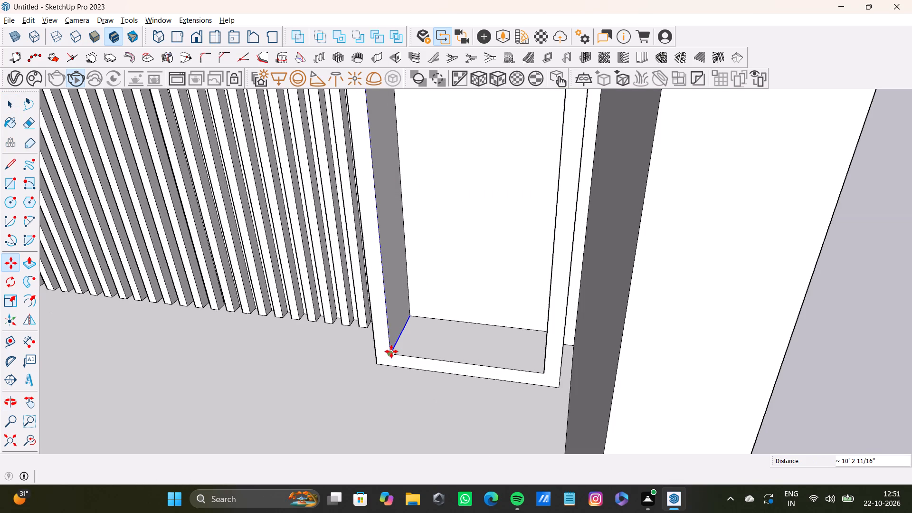
pyautogui.write('/4')
pyautogui.press('Return')
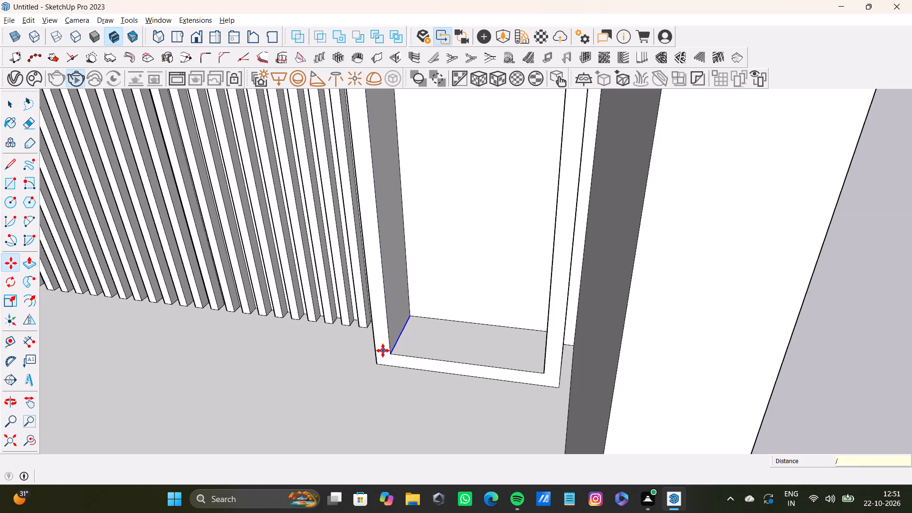
pyautogui.scroll(-7, 364, 256)
pyautogui.keyDown('shift'); pyautogui.moveTo(383, 227); pyautogui.dragTo(422, 263, button='middle'); pyautogui.keyUp('shift')
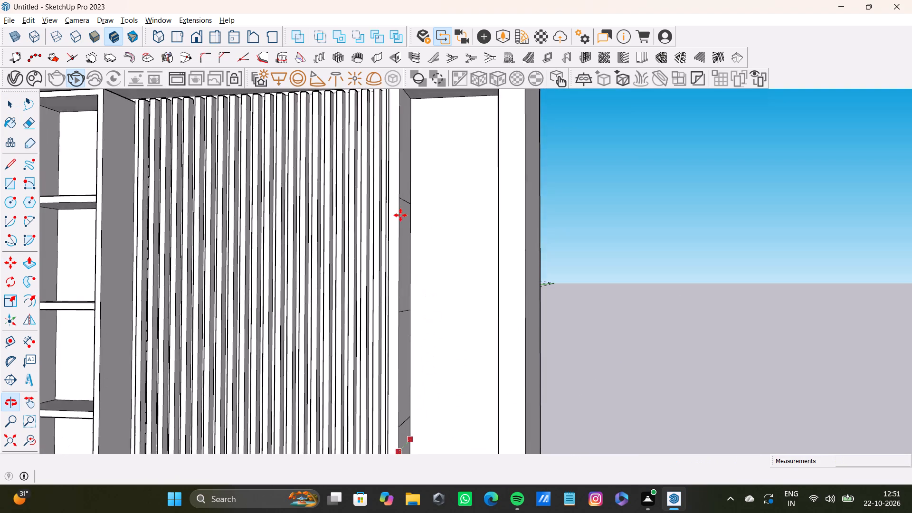
# Place a guide line 2" above the uppermost division line on the opposite unit's inner side face.
pyautogui.scroll(9, 401, 204)
pyautogui.press('space')
pyautogui.click(408, 192)
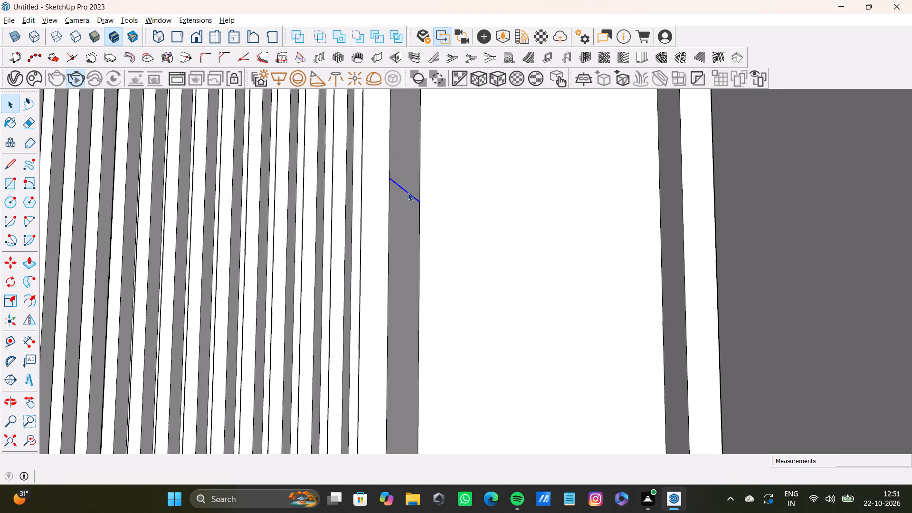
pyautogui.press('t')
pyautogui.scroll(4, 408, 192)
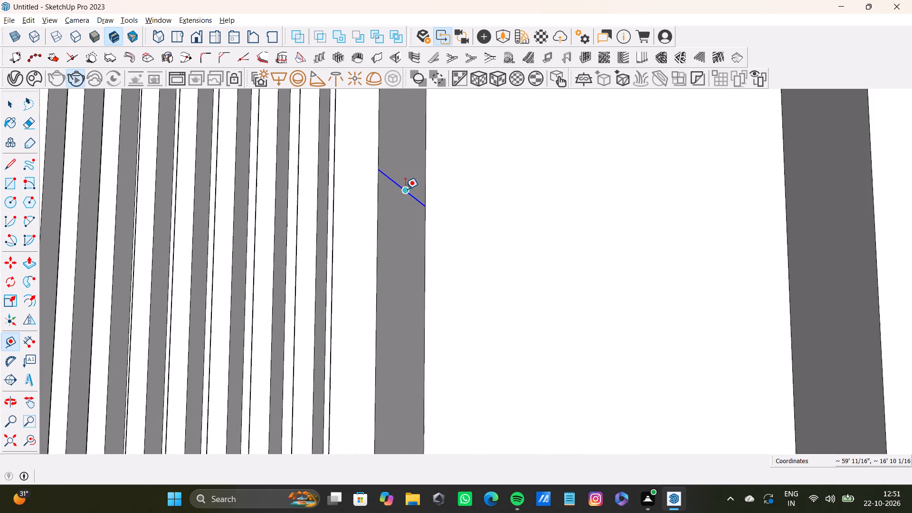
pyautogui.click(405, 189)
pyautogui.moveTo(400, 163); pyautogui.dragTo(370, 197, button='middle')
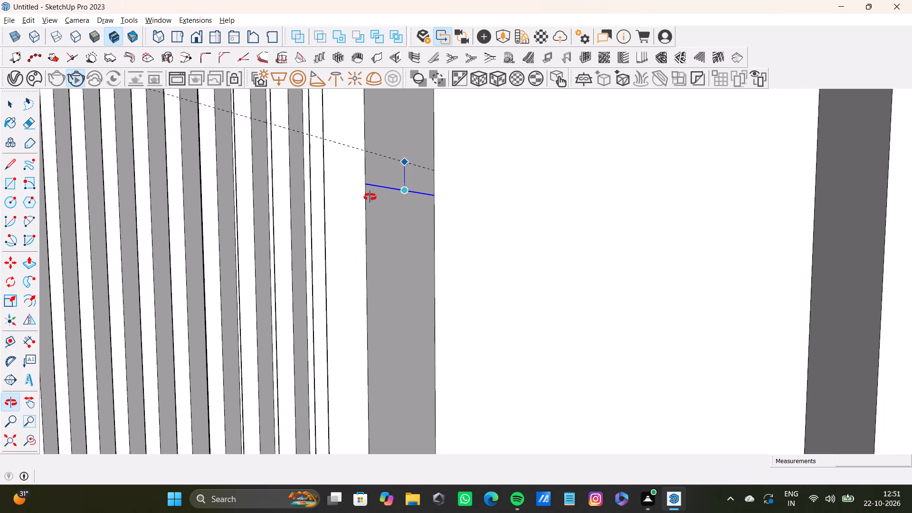
pyautogui.moveTo(370, 197); pyautogui.dragTo(371, 206, button='middle')
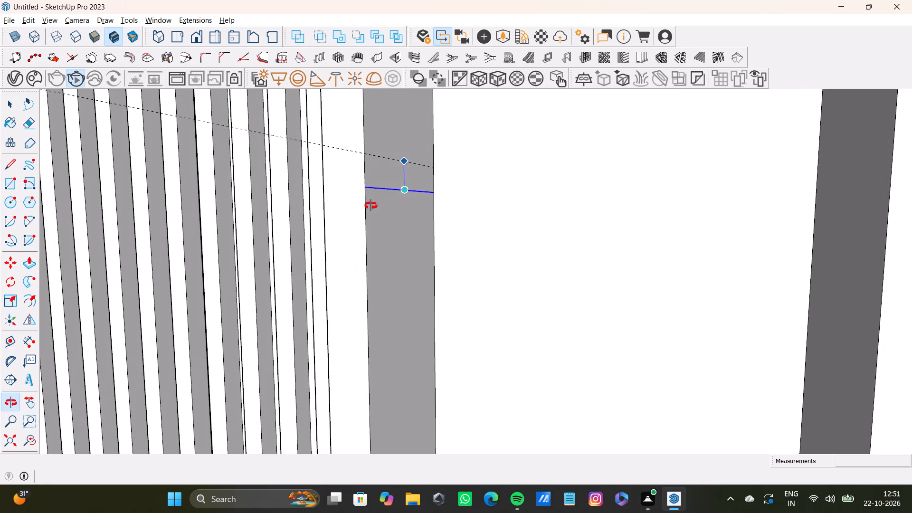
pyautogui.moveTo(371, 206); pyautogui.dragTo(371, 217, button='middle')
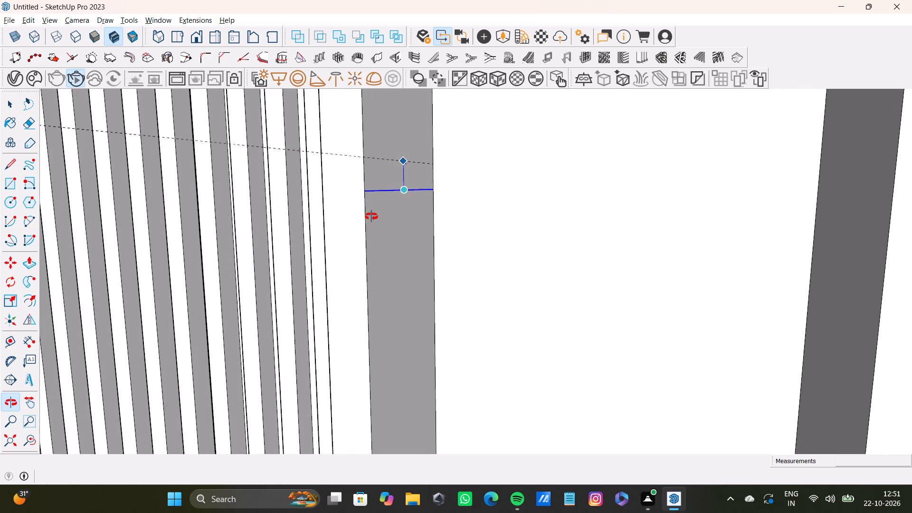
pyautogui.moveTo(371, 217); pyautogui.dragTo(371, 219, button='middle')
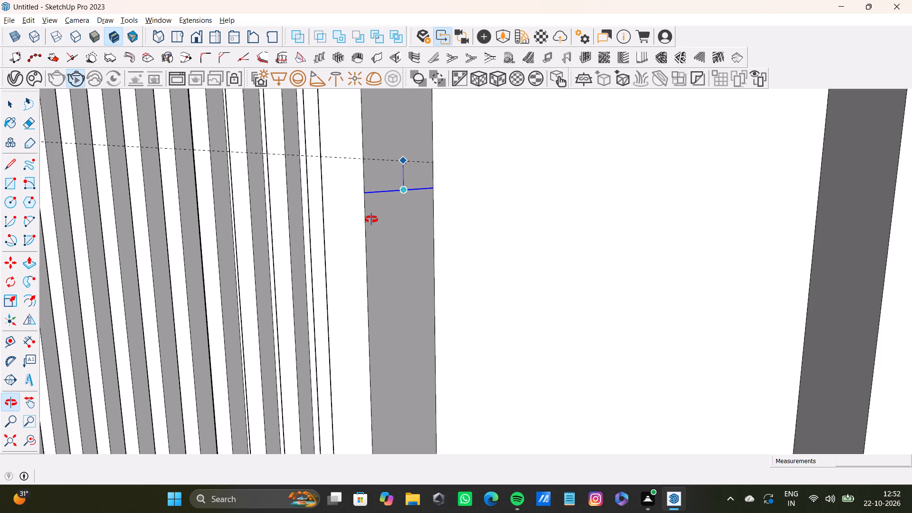
pyautogui.moveTo(371, 219); pyautogui.dragTo(371, 220, button='middle')
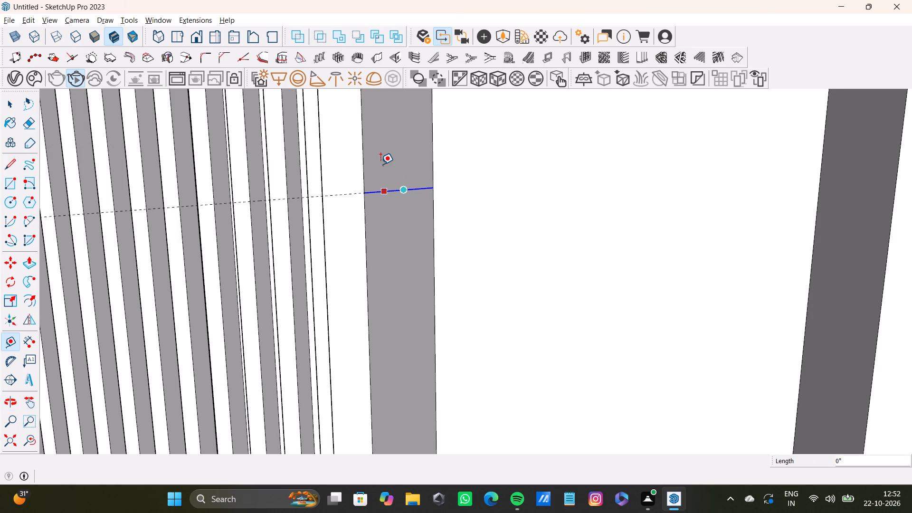
pyautogui.write('2"')
pyautogui.press('Return')
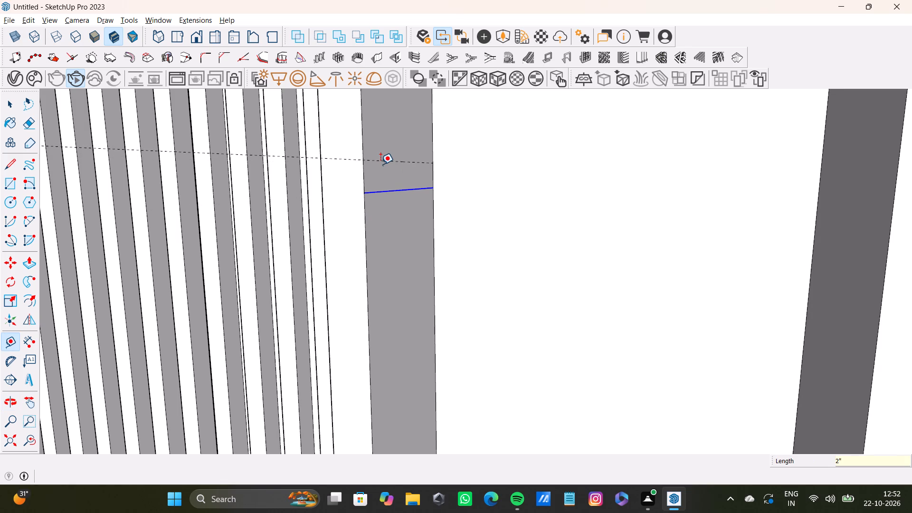
# Place a guide line 2" above the middle division line on the same inner side face.
pyautogui.scroll(-7, 379, 181)
pyautogui.keyDown('shift'); pyautogui.moveTo(432, 301); pyautogui.dragTo(414, 137, button='middle'); pyautogui.keyUp('shift')
pyautogui.scroll(6, 404, 311)
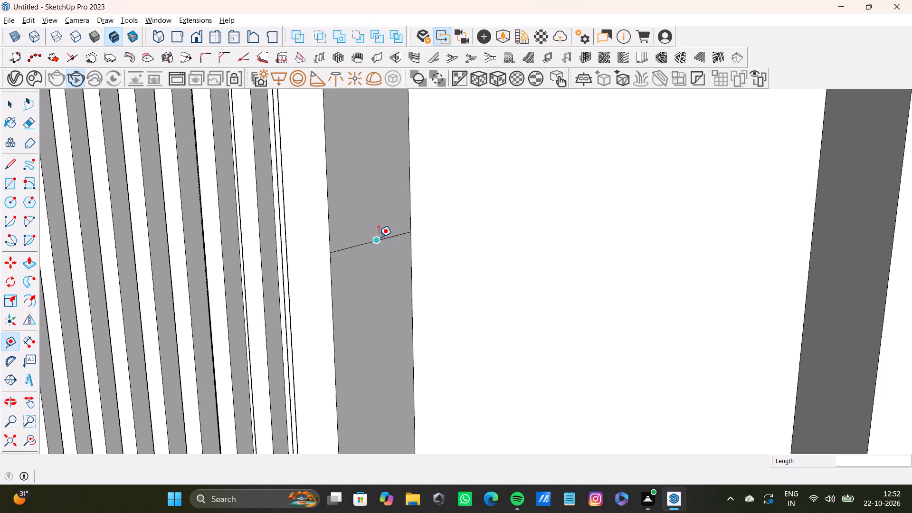
pyautogui.click(379, 238)
pyautogui.write('2"')
pyautogui.press('Return')
# Place a guide line 2" above the lowest division line on the same inner side face.
pyautogui.scroll(-11, 365, 206)
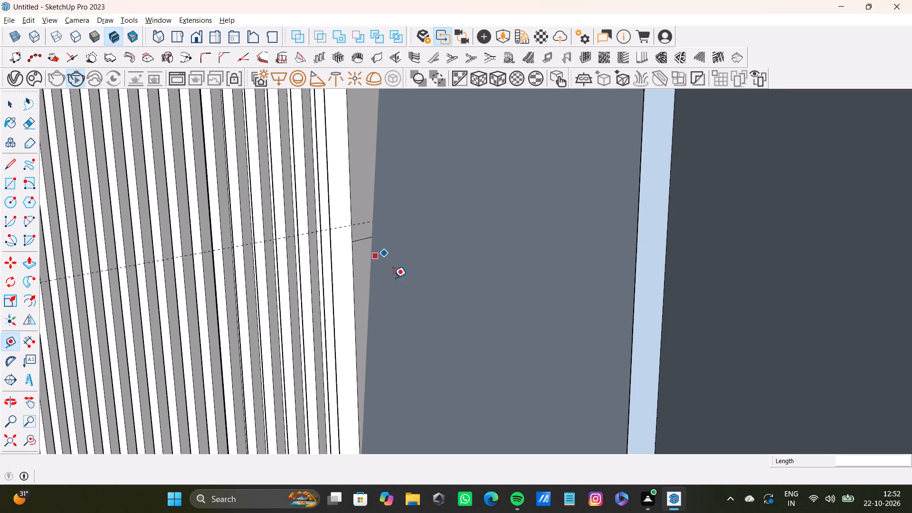
pyautogui.keyDown('shift'); pyautogui.moveTo(403, 334); pyautogui.dragTo(400, 252, button='middle'); pyautogui.keyUp('shift')
pyautogui.click(25, 443)
pyautogui.click(8, 440)
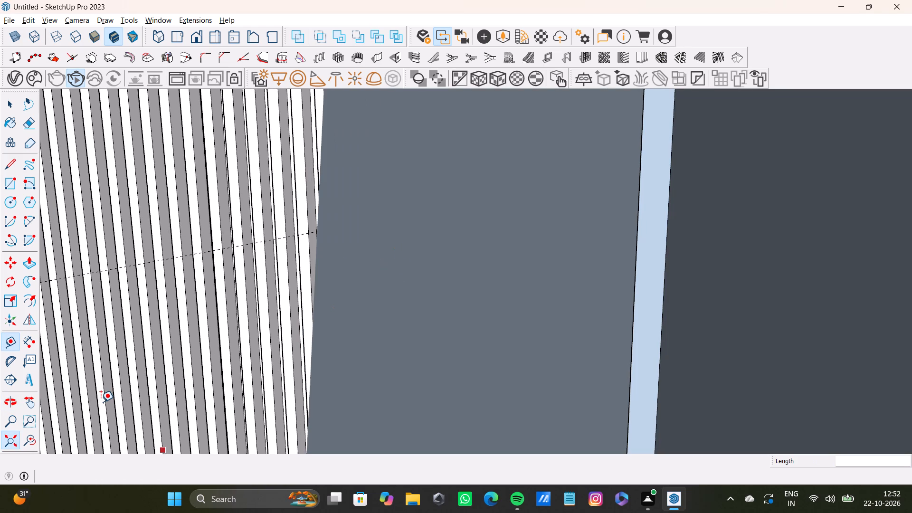
pyautogui.scroll(7, 391, 360)
pyautogui.scroll(3, 775, 344)
pyautogui.keyDown('shift'); pyautogui.moveTo(775, 343); pyautogui.dragTo(290, 278, button='middle'); pyautogui.keyUp('shift')
pyautogui.scroll(2, 367, 285)
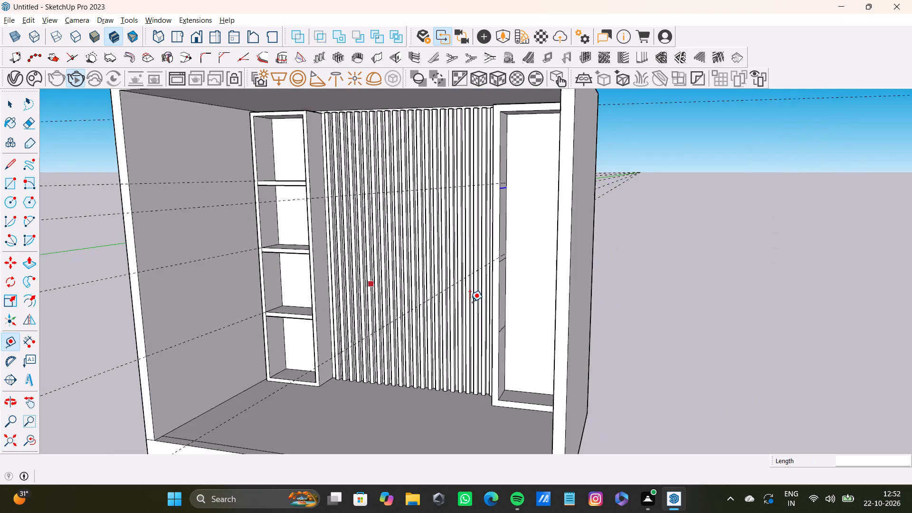
pyautogui.scroll(8, 470, 302)
pyautogui.moveTo(527, 319); pyautogui.dragTo(474, 273, button='middle')
pyautogui.scroll(6, 477, 275)
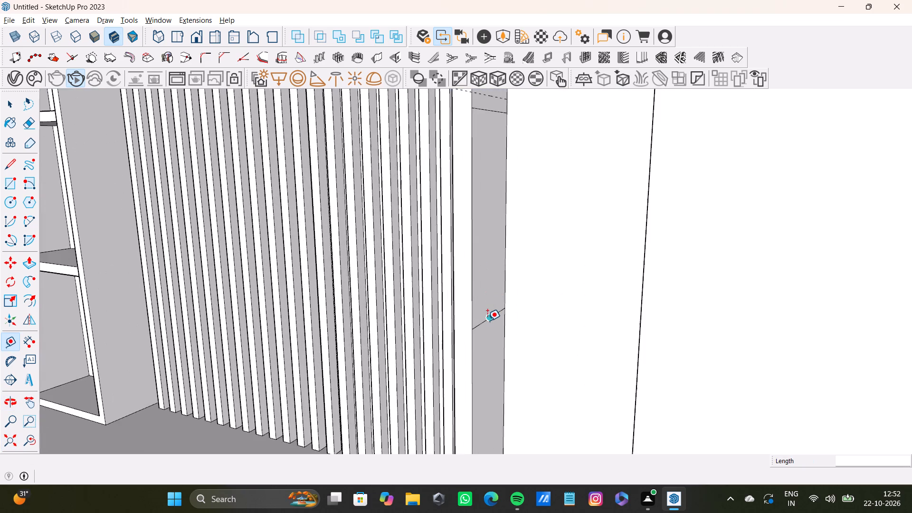
pyautogui.scroll(3, 487, 321)
pyautogui.click(487, 318)
pyautogui.write('2"')
pyautogui.press('Return')
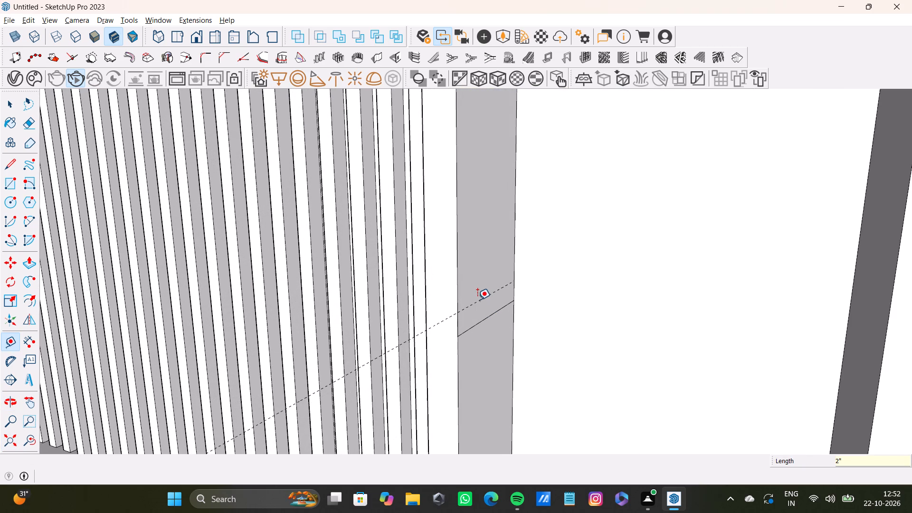
# Draw an edge along the lowest guide across the recess's side face, closing off a 2" strip.
pyautogui.press('l')
pyautogui.scroll(8, 446, 309)
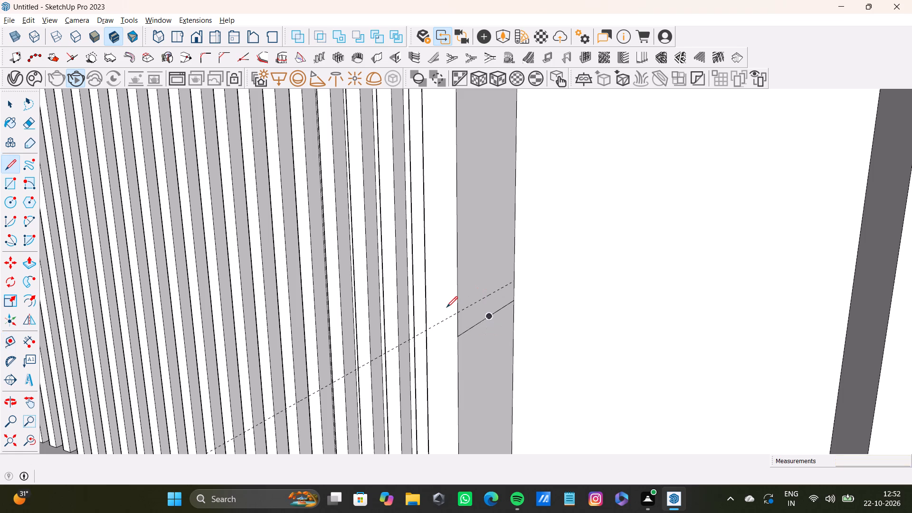
pyautogui.scroll(2, 446, 307)
pyautogui.click(461, 323)
pyautogui.click(566, 260)
pyautogui.press('space')
# Push/Pull the lowest 2" strip face across the full recess width to the opposite side, forming the lowest shelf.
pyautogui.click(551, 282)
pyautogui.press('p')
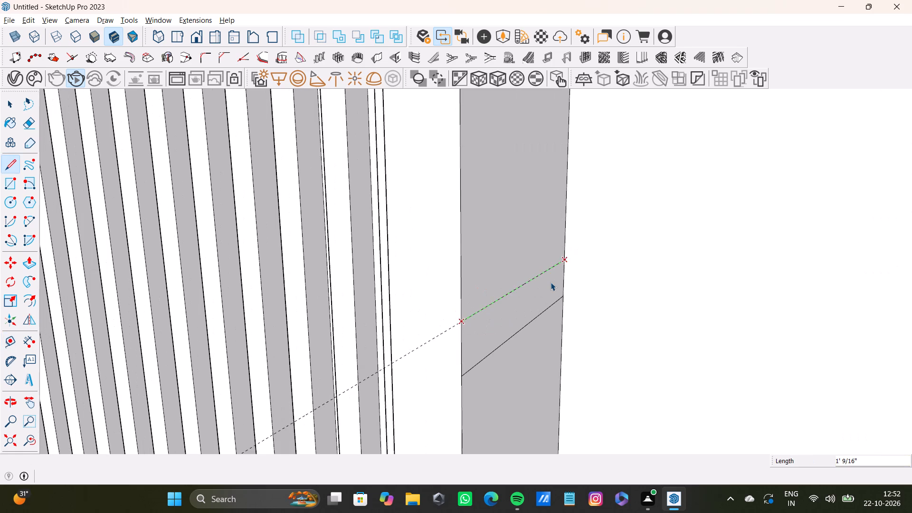
pyautogui.moveTo(510, 312); pyautogui.dragTo(620, 338)
pyautogui.scroll(-10, 616, 345)
pyautogui.moveTo(608, 351); pyautogui.dragTo(489, 293, button='middle')
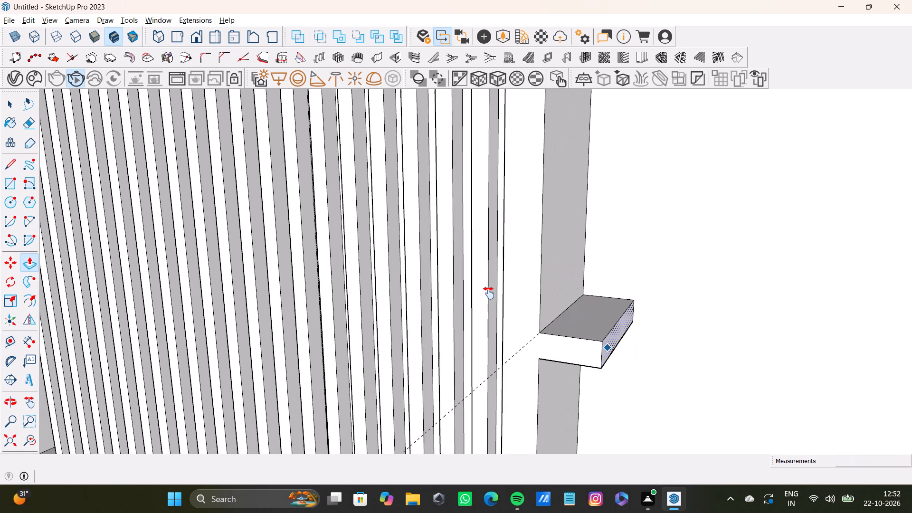
pyautogui.moveTo(489, 293); pyautogui.dragTo(543, 292, button='middle')
pyautogui.moveTo(501, 294); pyautogui.dragTo(755, 320)
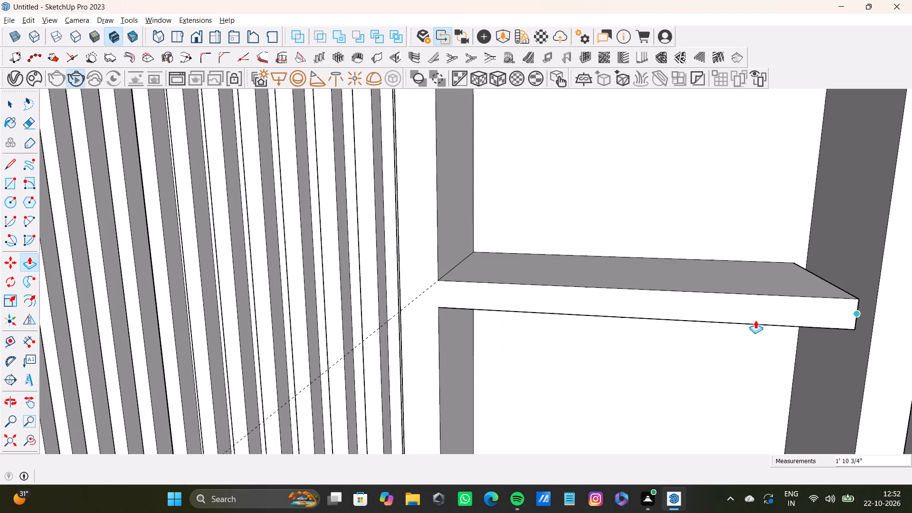
pyautogui.moveTo(755, 320); pyautogui.dragTo(885, 316)
pyautogui.press('space')
# Draw a 2" vertical edge at the lowest shelf front's end beside the wall strips, separating it from the front frame.
pyautogui.press('l')
pyautogui.scroll(5, 504, 300)
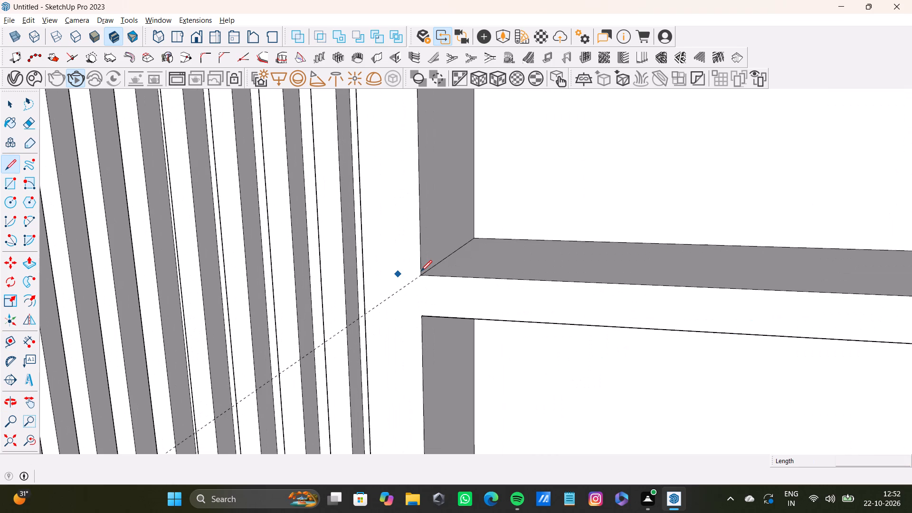
pyautogui.click(425, 273)
pyautogui.click(427, 323)
pyautogui.press('space')
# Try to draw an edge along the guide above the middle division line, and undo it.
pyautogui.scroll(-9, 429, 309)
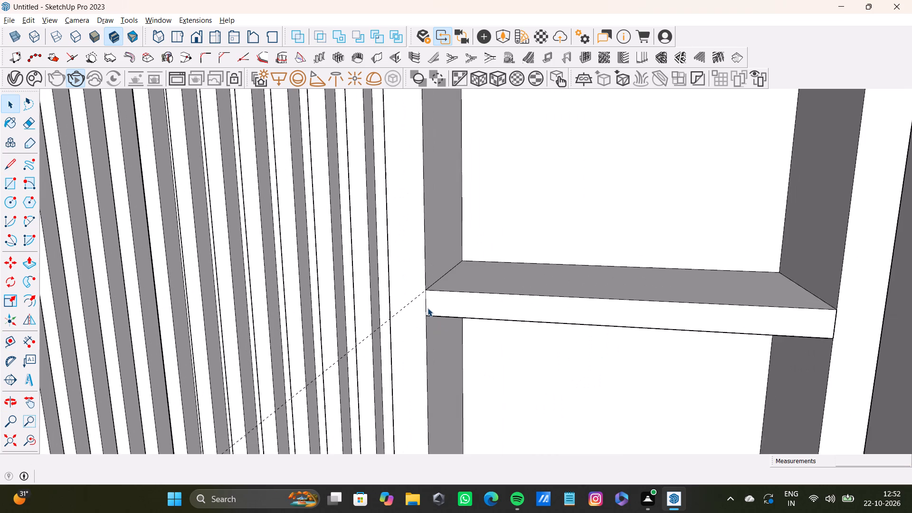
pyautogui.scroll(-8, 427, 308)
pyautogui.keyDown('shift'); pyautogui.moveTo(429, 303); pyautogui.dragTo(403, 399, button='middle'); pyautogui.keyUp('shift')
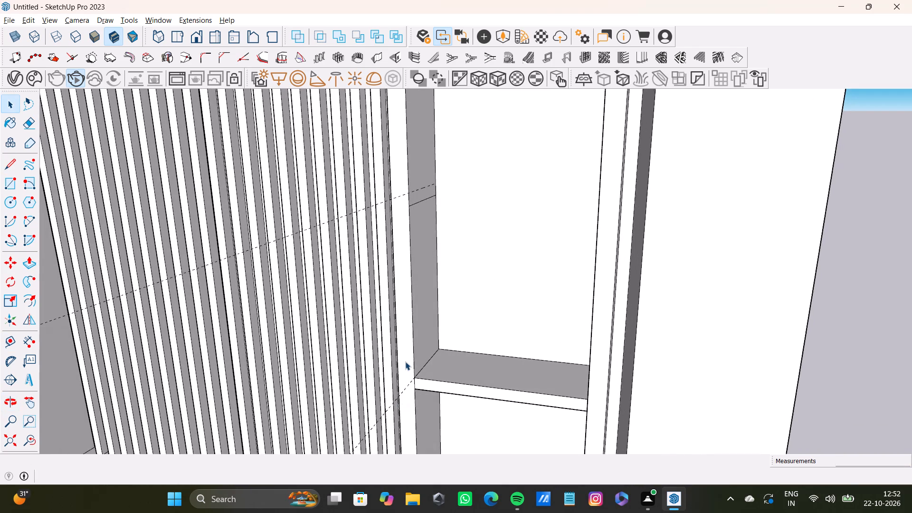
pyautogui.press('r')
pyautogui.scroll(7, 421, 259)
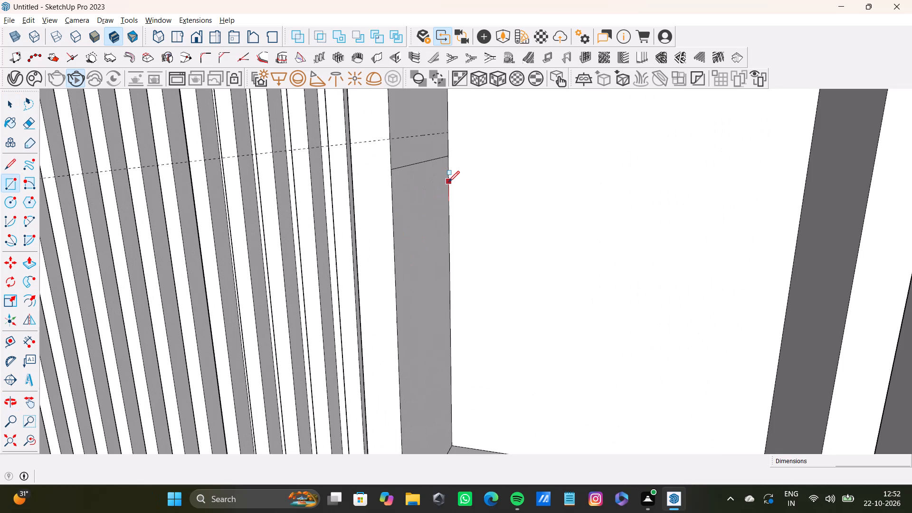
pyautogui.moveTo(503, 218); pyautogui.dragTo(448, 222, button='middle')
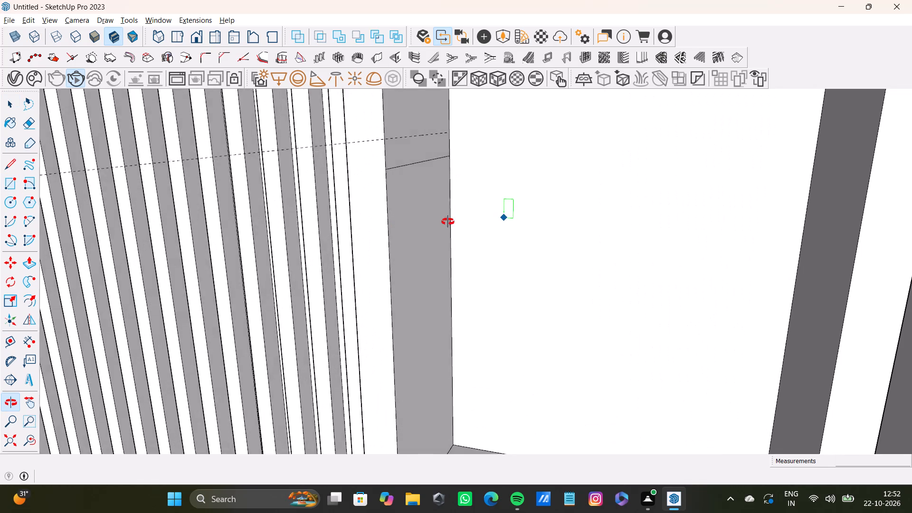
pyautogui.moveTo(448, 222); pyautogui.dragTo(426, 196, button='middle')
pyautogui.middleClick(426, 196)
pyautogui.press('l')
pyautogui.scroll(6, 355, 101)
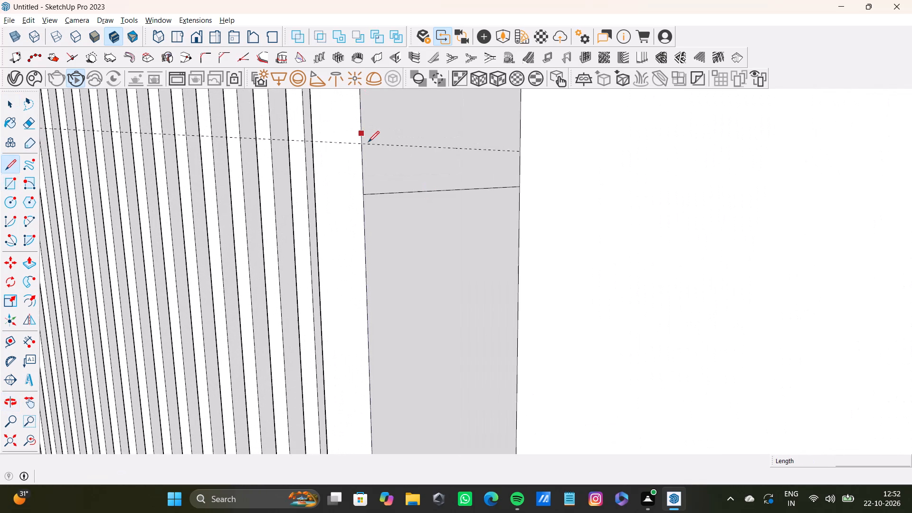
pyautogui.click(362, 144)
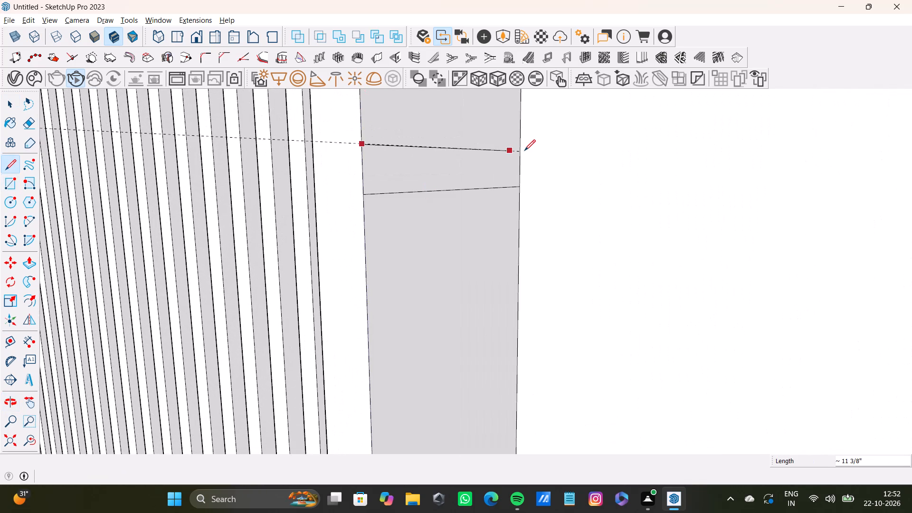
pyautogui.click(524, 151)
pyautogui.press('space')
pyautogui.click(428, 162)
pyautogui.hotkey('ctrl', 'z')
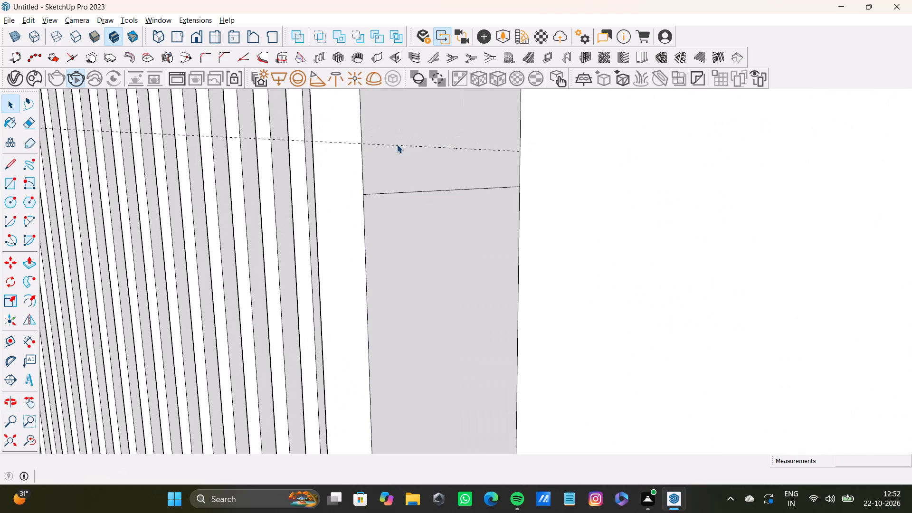
# Draw an edge along the middle guide across the recess's side face, closing off a 2" strip.
pyautogui.press('l')
pyautogui.scroll(9, 378, 143)
pyautogui.click(358, 127)
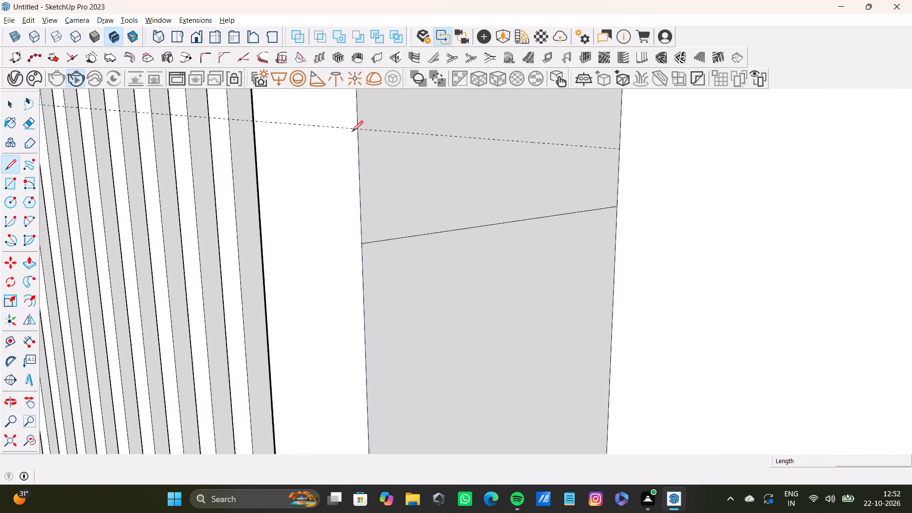
pyautogui.click(639, 147)
pyautogui.press('space')
# Push/Pull the middle 2" strip face across the full recess width to the opposite side, forming the middle shelf.
pyautogui.click(506, 171)
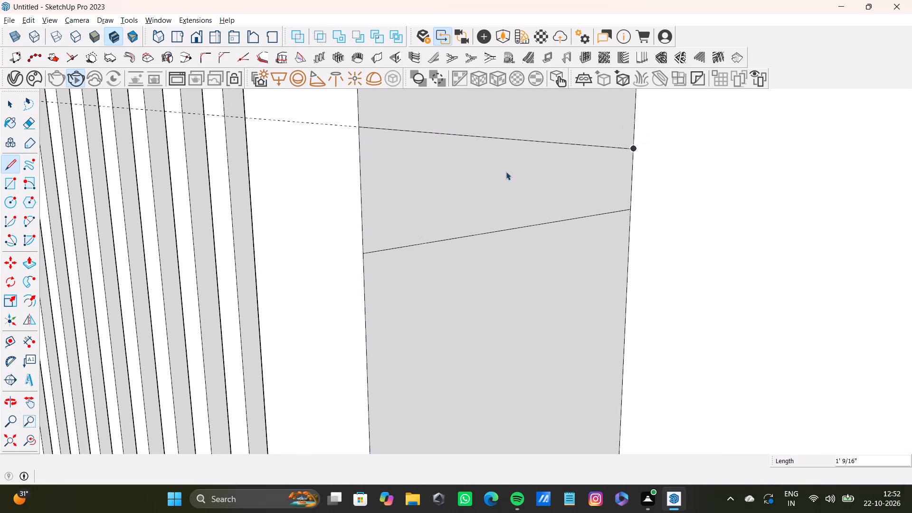
pyautogui.press('p')
pyautogui.moveTo(455, 176); pyautogui.dragTo(585, 222)
pyautogui.scroll(-19, 525, 245)
pyautogui.moveTo(444, 279); pyautogui.dragTo(541, 291, button='middle')
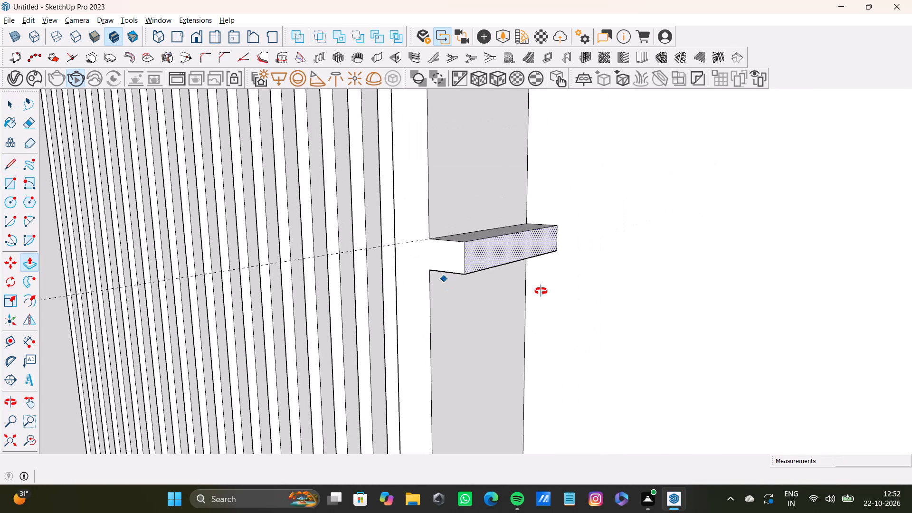
pyautogui.moveTo(541, 291); pyautogui.dragTo(426, 266, button='middle')
pyautogui.moveTo(354, 225); pyautogui.dragTo(784, 268)
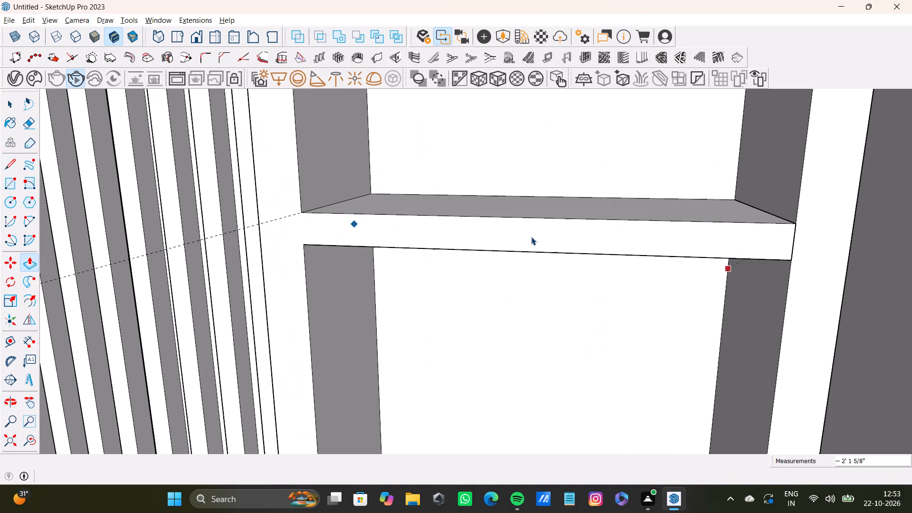
pyautogui.press('space')
# Draw a 2" vertical edge at the middle shelf front's end beside the wall strips, separating it from the front frame.
pyautogui.press('l')
pyautogui.scroll(6, 348, 190)
pyautogui.click(277, 222)
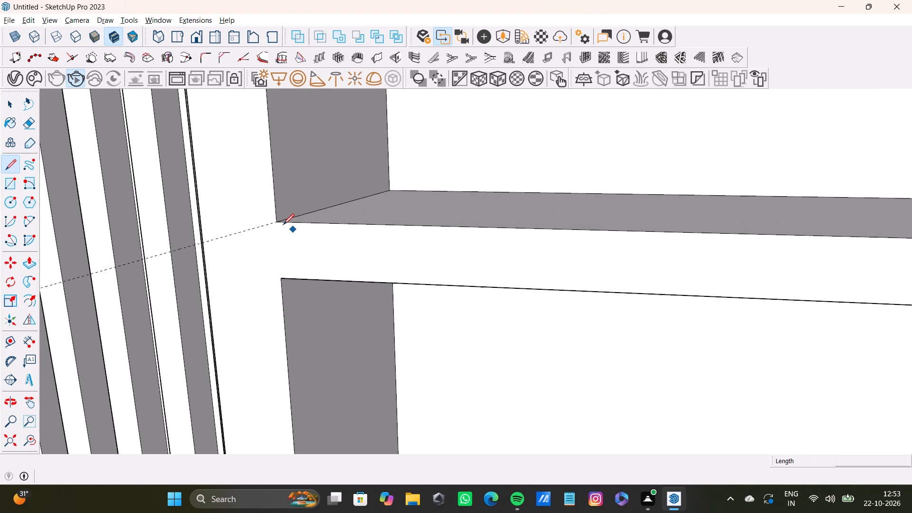
pyautogui.click(283, 285)
pyautogui.press('space')
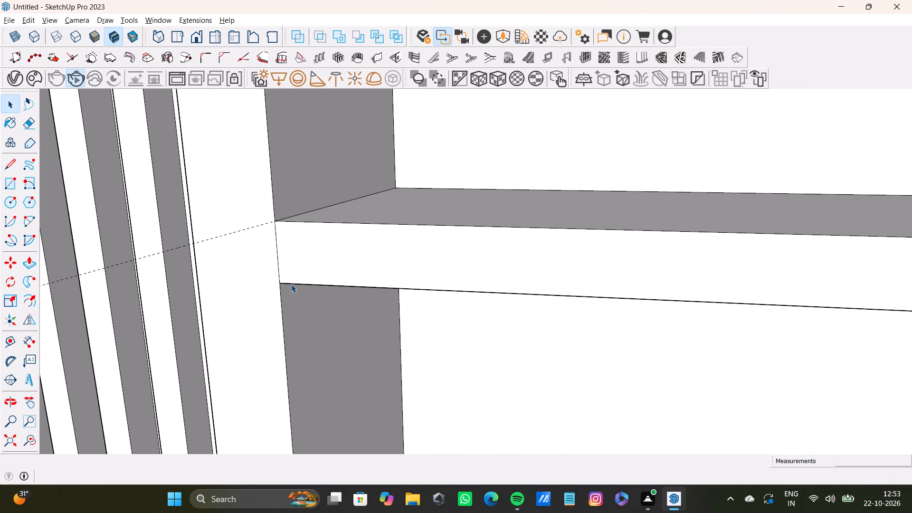
pyautogui.scroll(-11, 277, 250)
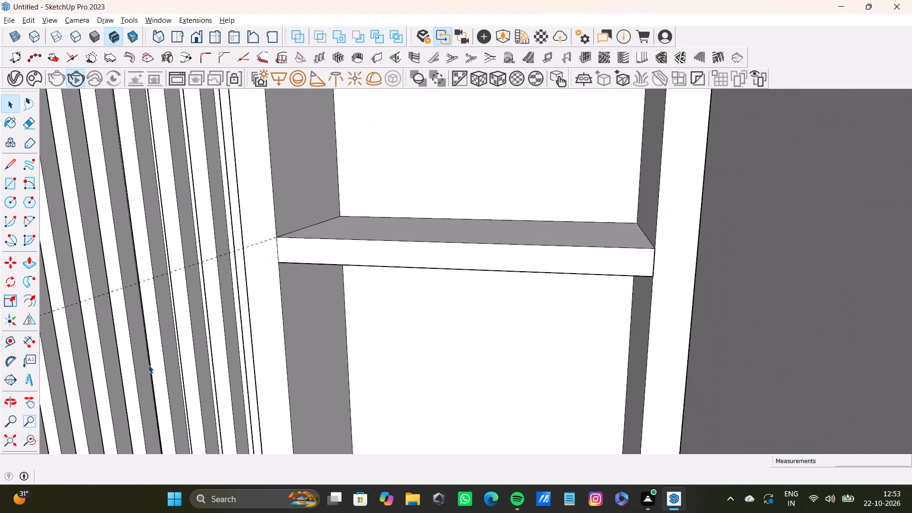
pyautogui.click(31, 442)
pyautogui.click(9, 436)
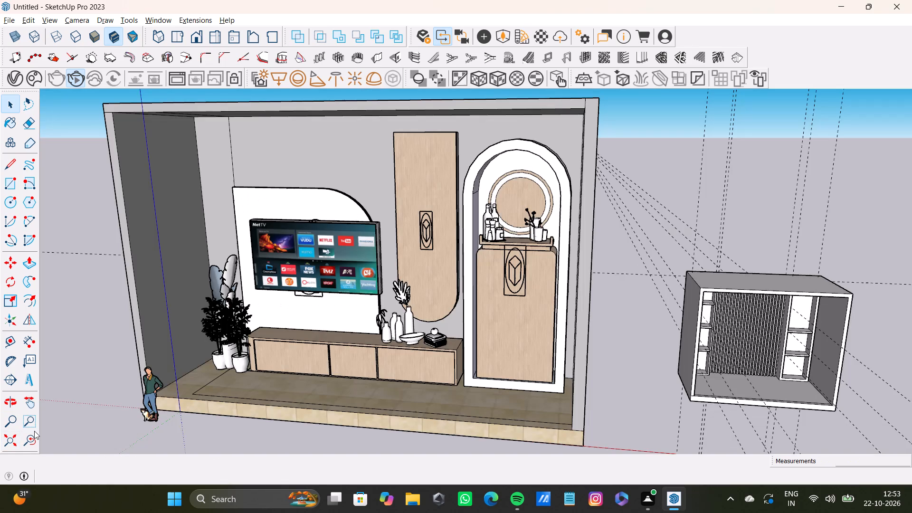
# Draw an edge along the upper guide across the recess's side face beside the wall strips, closing off a 2" strip.
pyautogui.keyDown('shift'); pyautogui.moveTo(727, 324); pyautogui.dragTo(402, 277, button='middle'); pyautogui.keyUp('shift')
pyautogui.scroll(18, 512, 285)
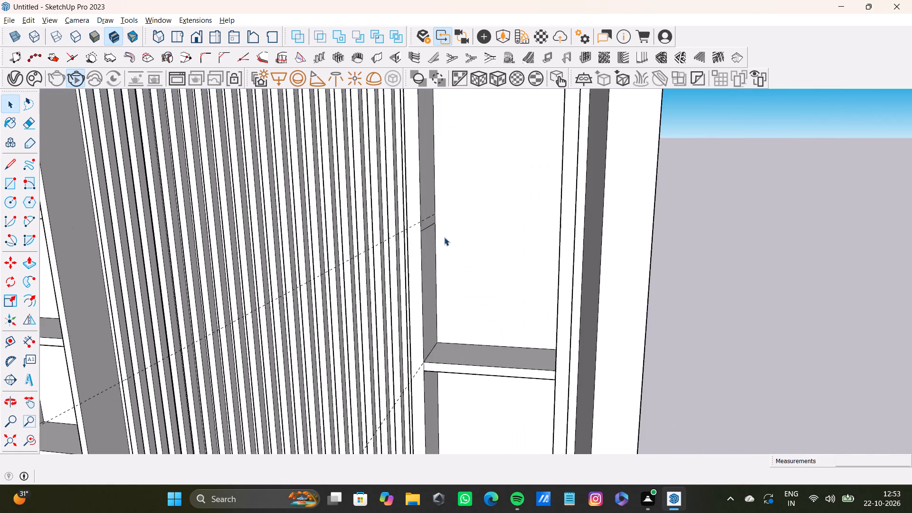
pyautogui.scroll(2, 444, 237)
pyautogui.moveTo(455, 236); pyautogui.dragTo(447, 243, button='middle')
pyautogui.press('r')
pyautogui.scroll(6, 432, 243)
pyautogui.moveTo(440, 237); pyautogui.dragTo(380, 257, button='middle')
pyautogui.press('l')
pyautogui.scroll(10, 334, 208)
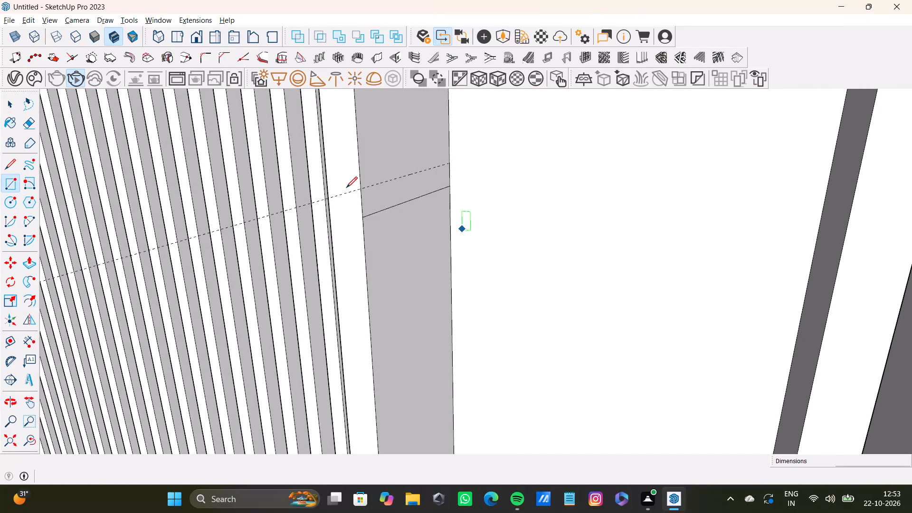
pyautogui.scroll(5, 346, 188)
pyautogui.click(362, 190)
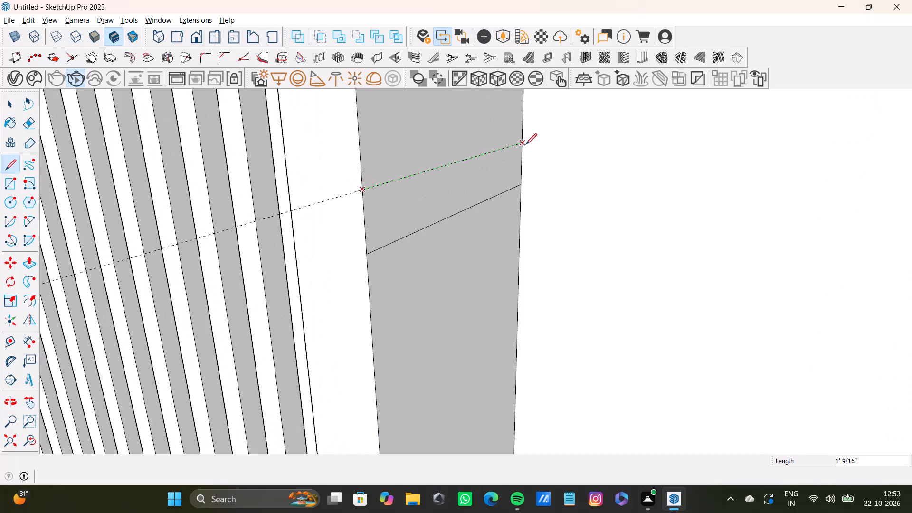
pyautogui.click(526, 144)
# Push/Pull the upper 2" strip face across the full recess width to the opposite side, forming the top shelf.
pyautogui.press('space')
pyautogui.click(435, 197)
pyautogui.press('p')
pyautogui.moveTo(435, 197); pyautogui.dragTo(594, 235)
pyautogui.scroll(-9, 589, 241)
pyautogui.moveTo(583, 248); pyautogui.dragTo(508, 238, button='middle')
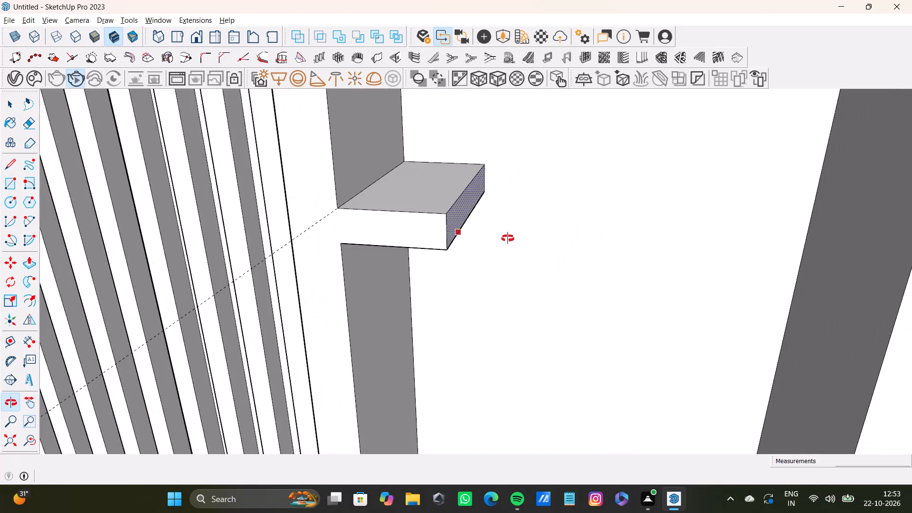
pyautogui.moveTo(508, 238); pyautogui.dragTo(508, 238, button='middle')
pyautogui.moveTo(443, 223); pyautogui.dragTo(911, 267)
pyautogui.scroll(4, 755, 234)
pyautogui.keyDown('shift'); pyautogui.moveTo(758, 233); pyautogui.dragTo(650, 209, button='middle'); pyautogui.keyUp('shift')
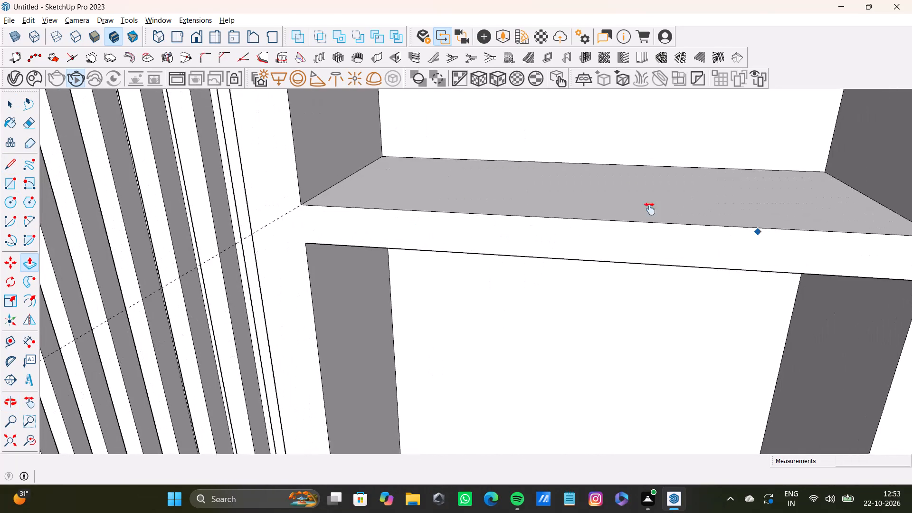
pyautogui.keyDown('shift'); pyautogui.moveTo(650, 209); pyautogui.dragTo(520, 213, button='middle'); pyautogui.keyUp('shift')
pyautogui.scroll(-4, 487, 221)
pyautogui.scroll(4, 614, 242)
pyautogui.hotkey('ctrl', 'z')
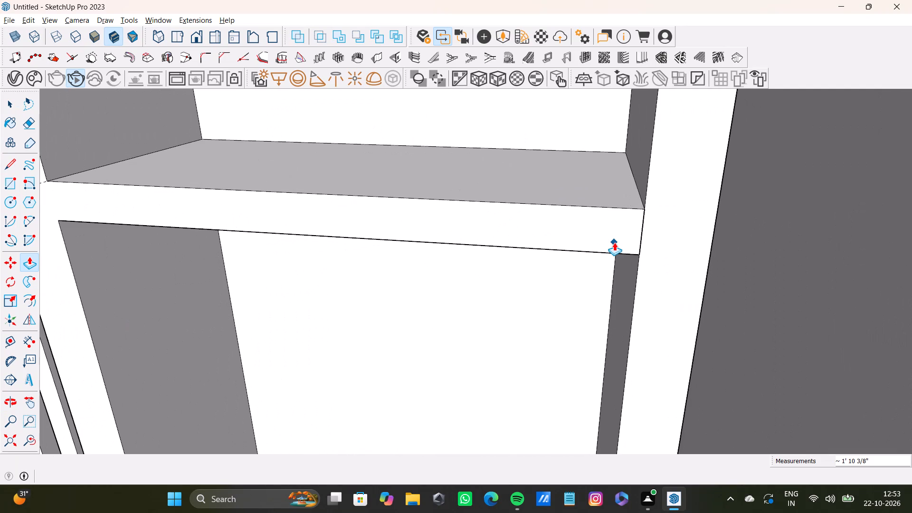
pyautogui.moveTo(202, 192); pyautogui.dragTo(653, 217)
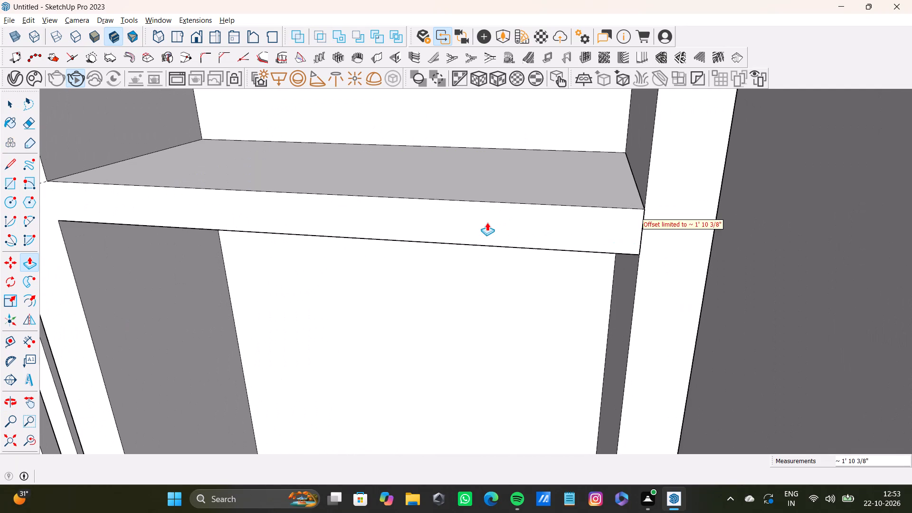
pyautogui.scroll(-7, 487, 218)
# Draw a 2" vertical edge at the top shelf front's end beside the wall strips, separating it from the front frame.
pyautogui.press('space')
pyautogui.write('l')
pyautogui.scroll(7, 161, 236)
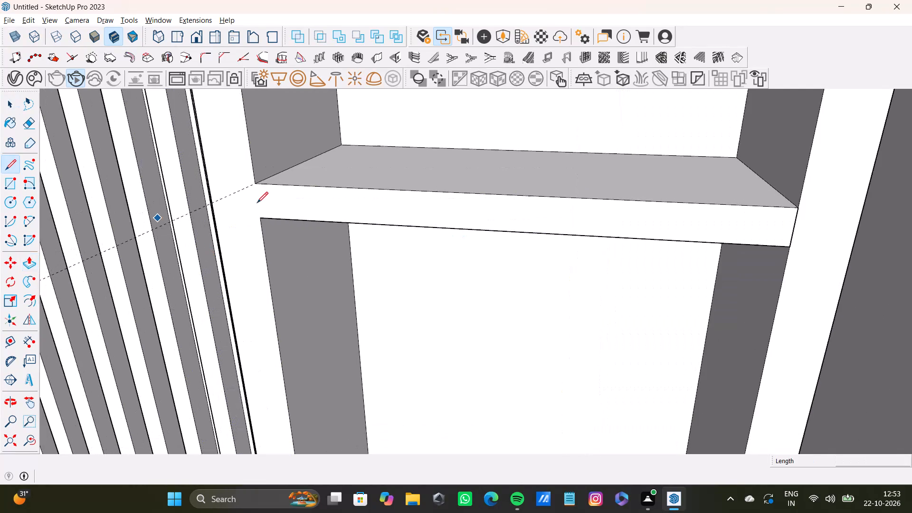
pyautogui.click(254, 175)
pyautogui.click(259, 222)
pyautogui.press('space')
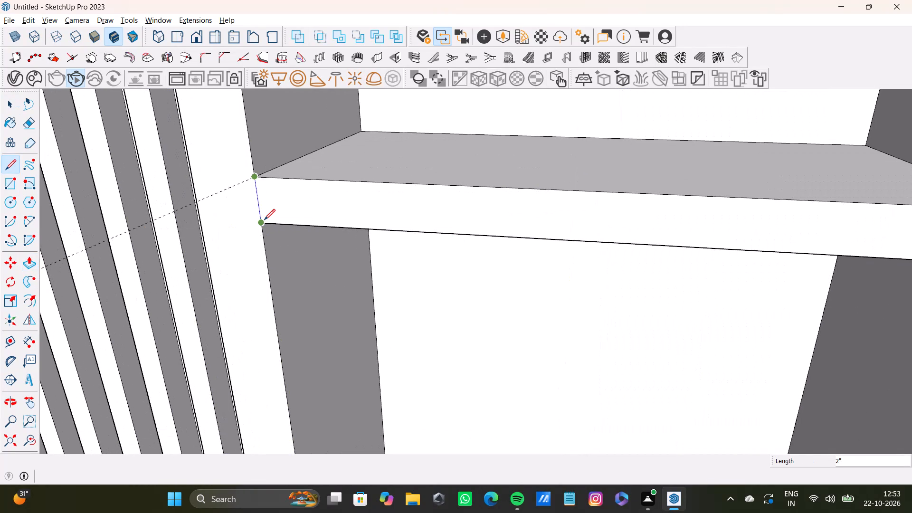
# Examine the new room shell from the front and both sides, checking the shelves in the two side units and the back-wall strips.
pyautogui.scroll(-17, 319, 244)
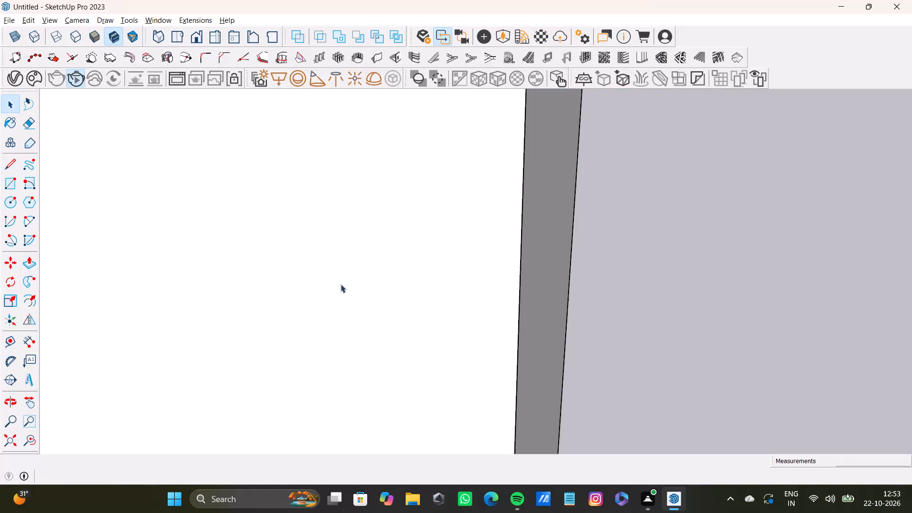
pyautogui.click(28, 441)
pyautogui.click(18, 444)
pyautogui.scroll(-4, 666, 337)
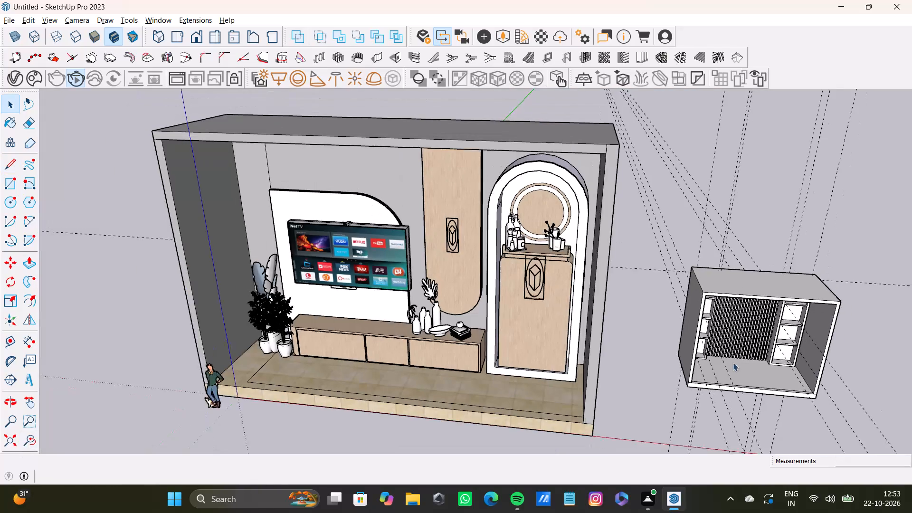
pyautogui.moveTo(738, 362); pyautogui.dragTo(636, 305, button='middle')
pyautogui.scroll(13, 737, 309)
pyautogui.moveTo(674, 261); pyautogui.dragTo(659, 180, button='middle')
pyautogui.scroll(8, 636, 210)
pyautogui.scroll(-8, 637, 239)
pyautogui.moveTo(646, 255); pyautogui.dragTo(703, 278, button='middle')
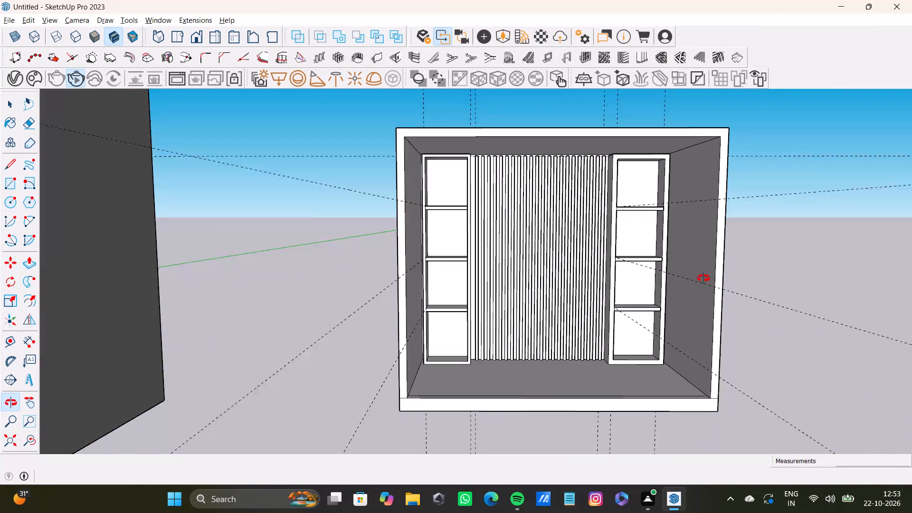
pyautogui.moveTo(703, 278); pyautogui.dragTo(717, 301, button='middle')
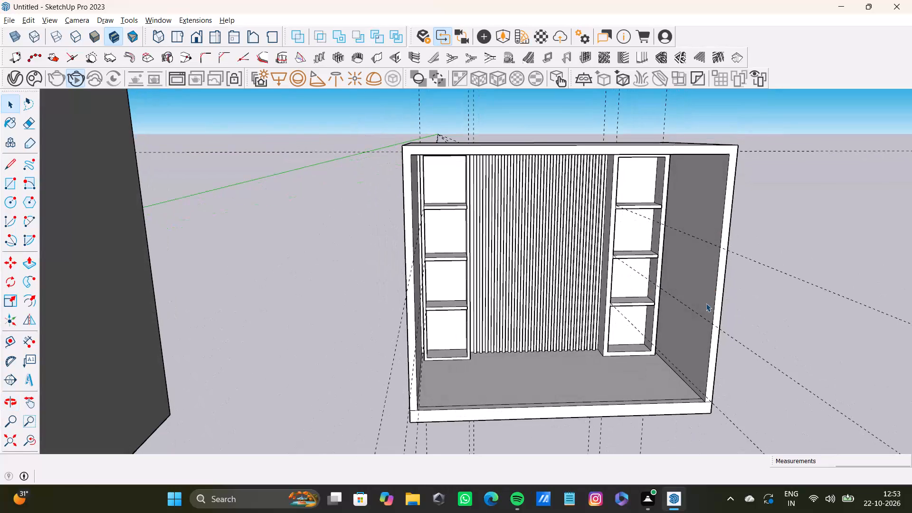
pyautogui.scroll(-6, 632, 254)
pyautogui.moveTo(632, 256); pyautogui.dragTo(597, 254, button='middle')
pyautogui.scroll(6, 588, 263)
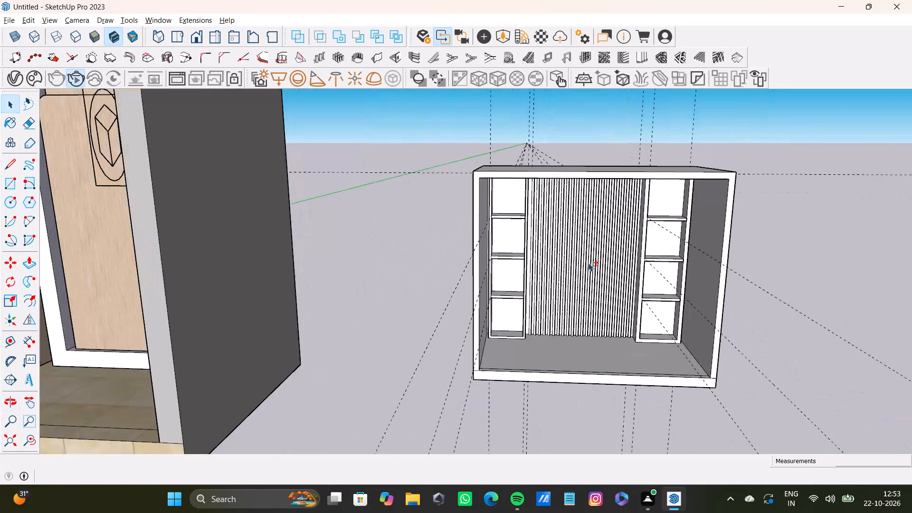
pyautogui.scroll(2, 588, 263)
pyautogui.moveTo(590, 260); pyautogui.dragTo(481, 270, button='middle')
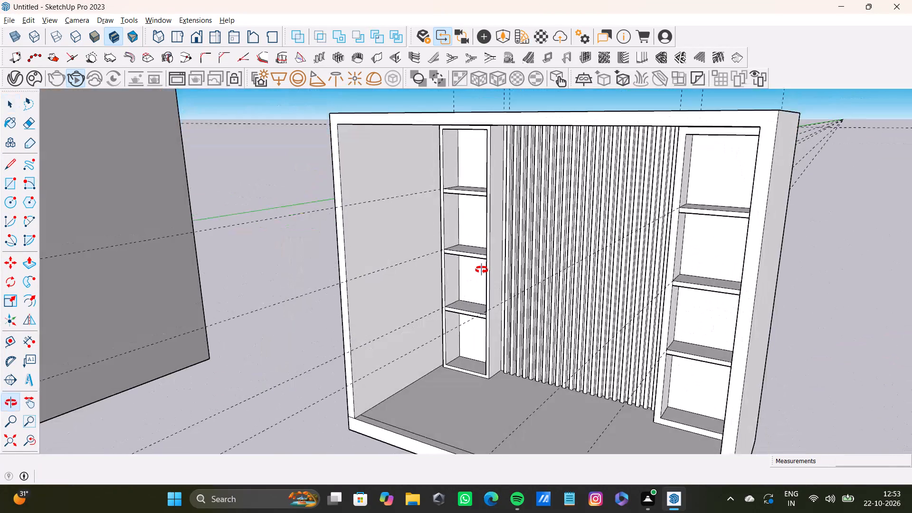
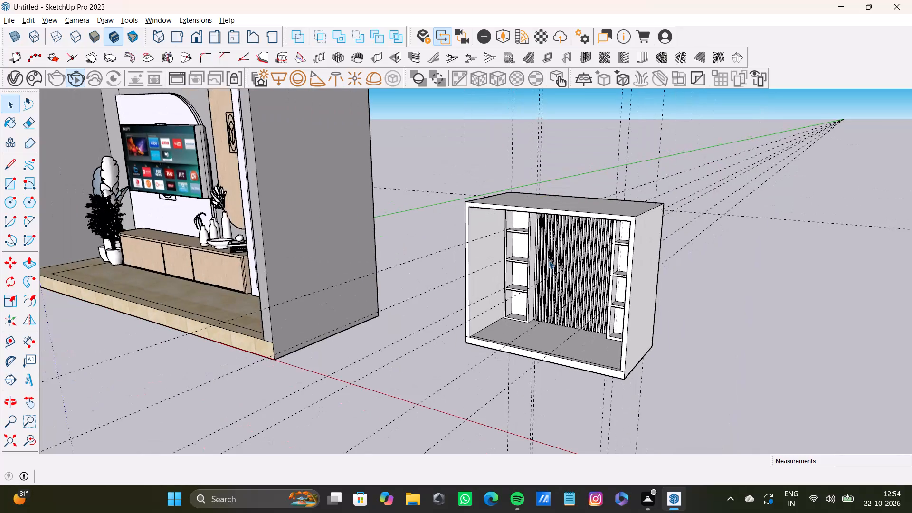
# Examine the new room shell's back-wall strips and shelved side units up close.
pyautogui.scroll(7, 550, 260)
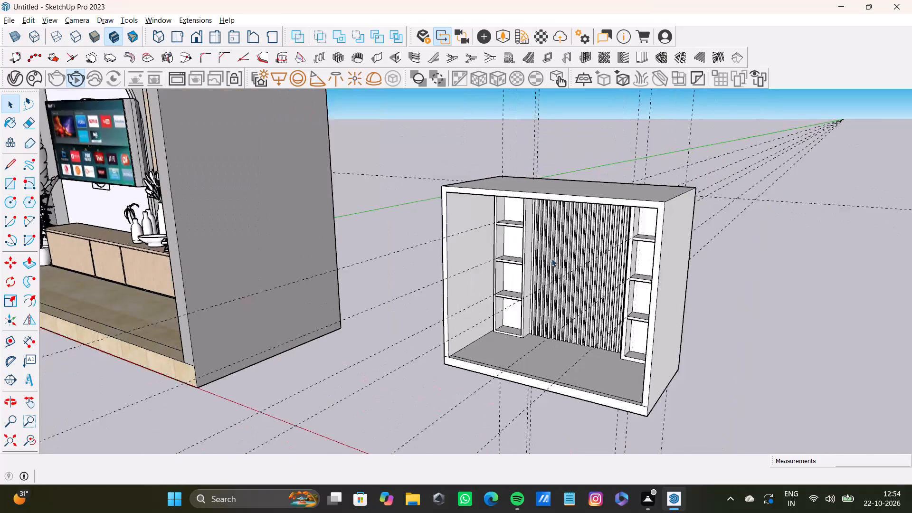
pyautogui.scroll(3, 551, 258)
pyautogui.moveTo(551, 258); pyautogui.dragTo(592, 250, button='middle')
pyautogui.scroll(8, 589, 249)
pyautogui.keyDown('shift'); pyautogui.moveTo(582, 250); pyautogui.dragTo(455, 220, button='middle'); pyautogui.keyUp('shift')
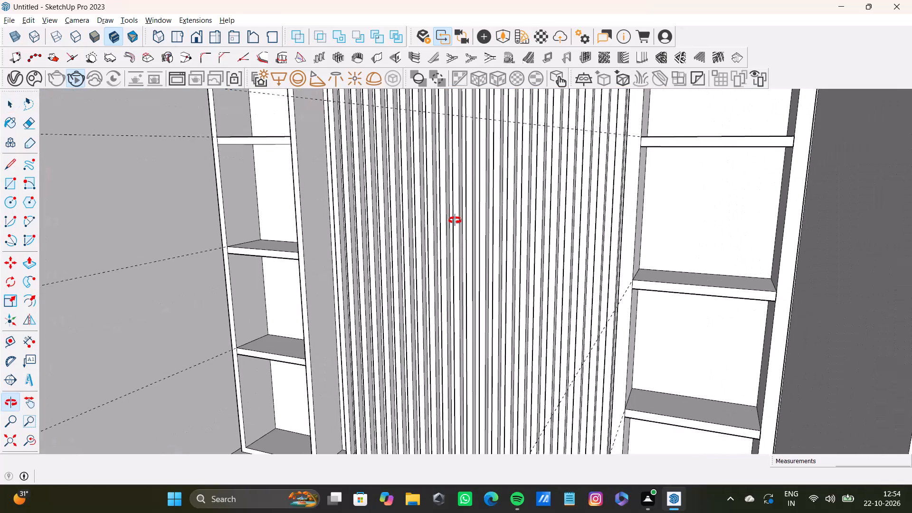
pyautogui.keyDown('shift'); pyautogui.moveTo(455, 220); pyautogui.dragTo(456, 207, button='middle'); pyautogui.keyUp('shift')
pyautogui.scroll(-4, 455, 209)
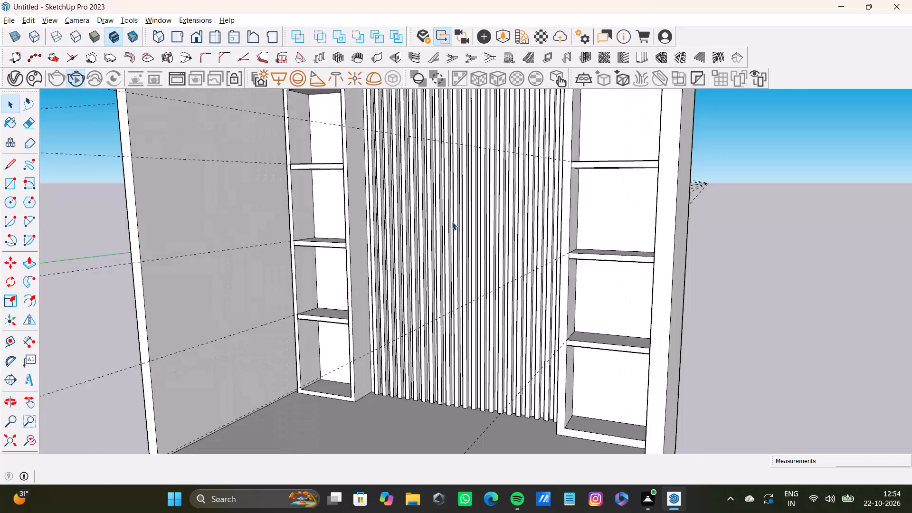
pyautogui.scroll(-2, 452, 221)
pyautogui.scroll(7, 69, 96)
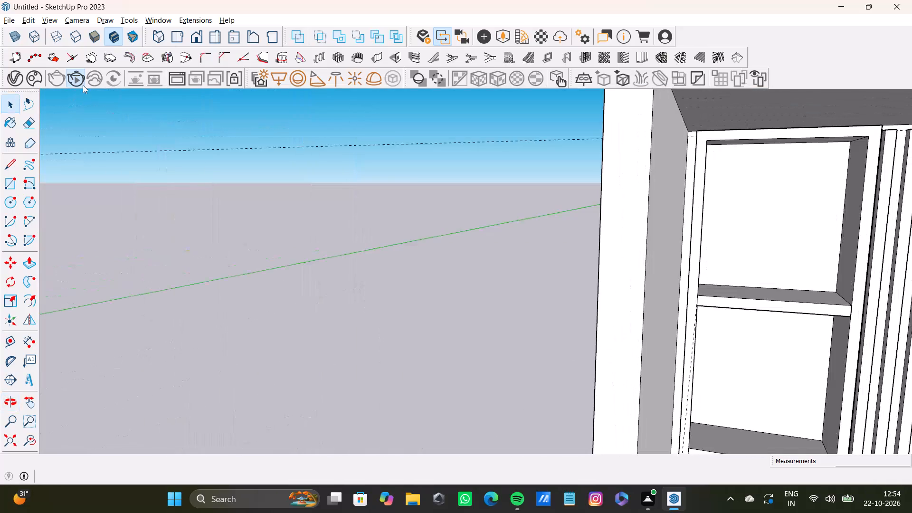
# Stop the running V-Ray interactive render.
pyautogui.click(83, 85)
# Examine the room shell from the front, checking both side units, the wall strips and the floor.
pyautogui.scroll(-20, 229, 131)
pyautogui.moveTo(300, 262); pyautogui.dragTo(345, 267, button='middle')
pyautogui.scroll(8, 336, 261)
pyautogui.moveTo(337, 262); pyautogui.dragTo(295, 198, button='middle')
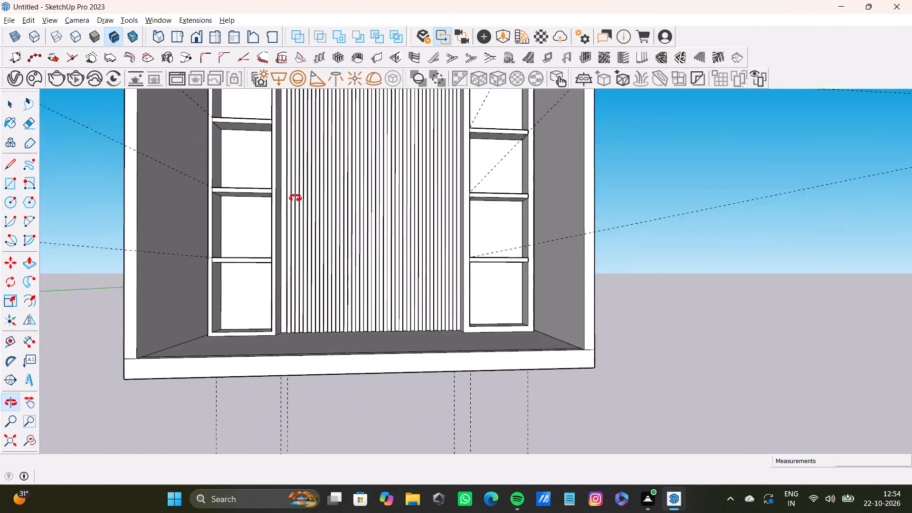
pyautogui.moveTo(295, 198); pyautogui.dragTo(251, 285, button='middle')
pyautogui.scroll(7, 351, 330)
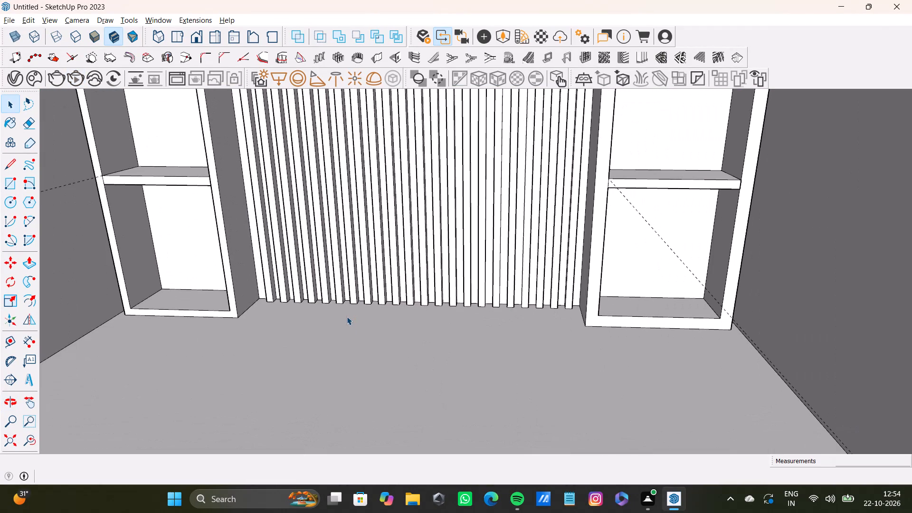
pyautogui.scroll(-7, 319, 351)
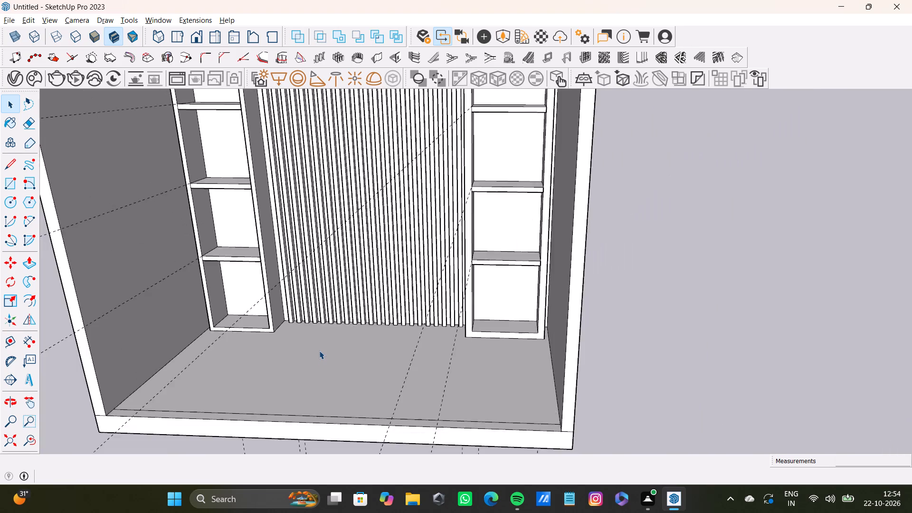
pyautogui.scroll(-5, 319, 351)
pyautogui.moveTo(319, 351); pyautogui.dragTo(329, 283, button='middle')
pyautogui.scroll(2, 271, 187)
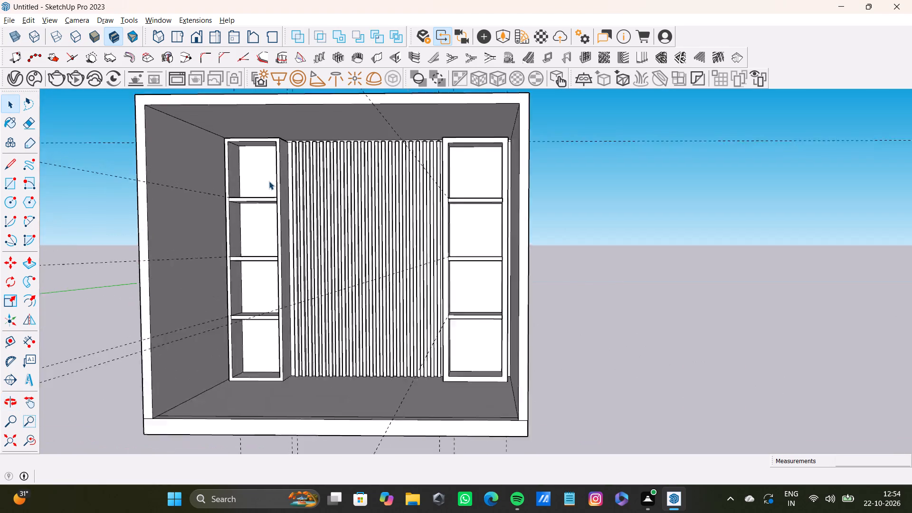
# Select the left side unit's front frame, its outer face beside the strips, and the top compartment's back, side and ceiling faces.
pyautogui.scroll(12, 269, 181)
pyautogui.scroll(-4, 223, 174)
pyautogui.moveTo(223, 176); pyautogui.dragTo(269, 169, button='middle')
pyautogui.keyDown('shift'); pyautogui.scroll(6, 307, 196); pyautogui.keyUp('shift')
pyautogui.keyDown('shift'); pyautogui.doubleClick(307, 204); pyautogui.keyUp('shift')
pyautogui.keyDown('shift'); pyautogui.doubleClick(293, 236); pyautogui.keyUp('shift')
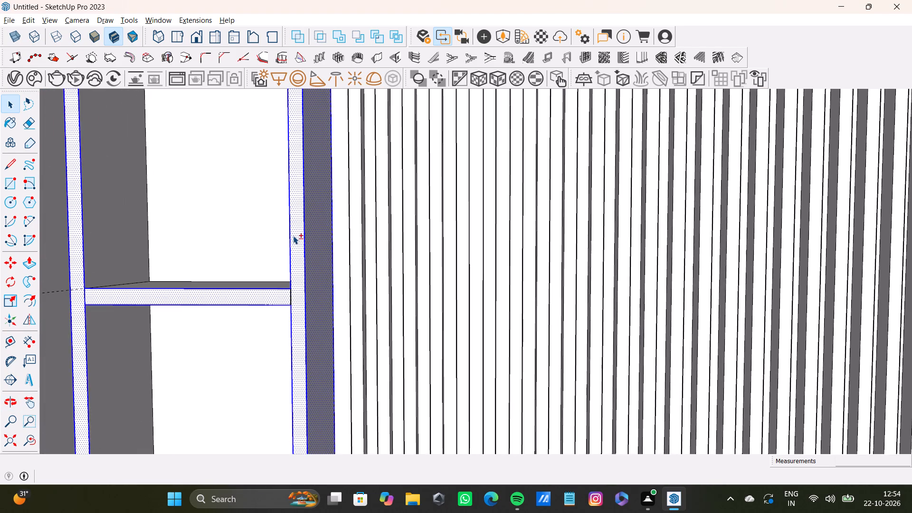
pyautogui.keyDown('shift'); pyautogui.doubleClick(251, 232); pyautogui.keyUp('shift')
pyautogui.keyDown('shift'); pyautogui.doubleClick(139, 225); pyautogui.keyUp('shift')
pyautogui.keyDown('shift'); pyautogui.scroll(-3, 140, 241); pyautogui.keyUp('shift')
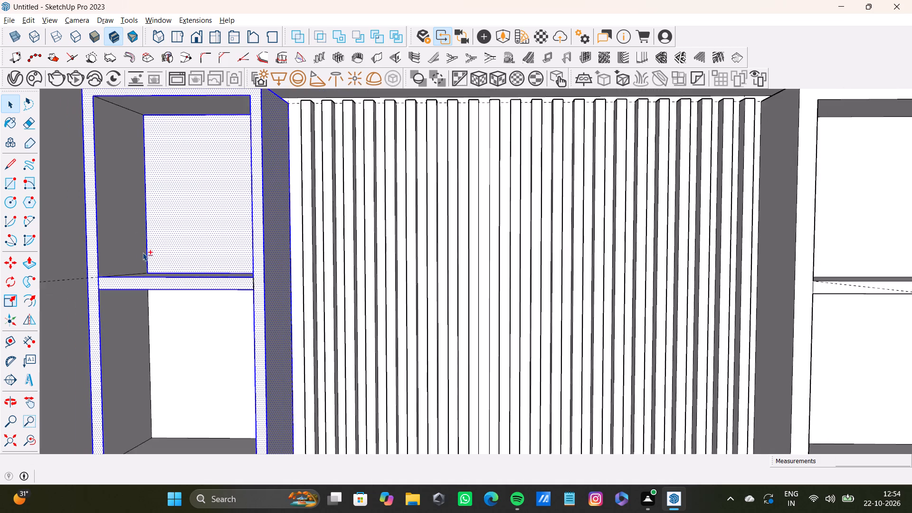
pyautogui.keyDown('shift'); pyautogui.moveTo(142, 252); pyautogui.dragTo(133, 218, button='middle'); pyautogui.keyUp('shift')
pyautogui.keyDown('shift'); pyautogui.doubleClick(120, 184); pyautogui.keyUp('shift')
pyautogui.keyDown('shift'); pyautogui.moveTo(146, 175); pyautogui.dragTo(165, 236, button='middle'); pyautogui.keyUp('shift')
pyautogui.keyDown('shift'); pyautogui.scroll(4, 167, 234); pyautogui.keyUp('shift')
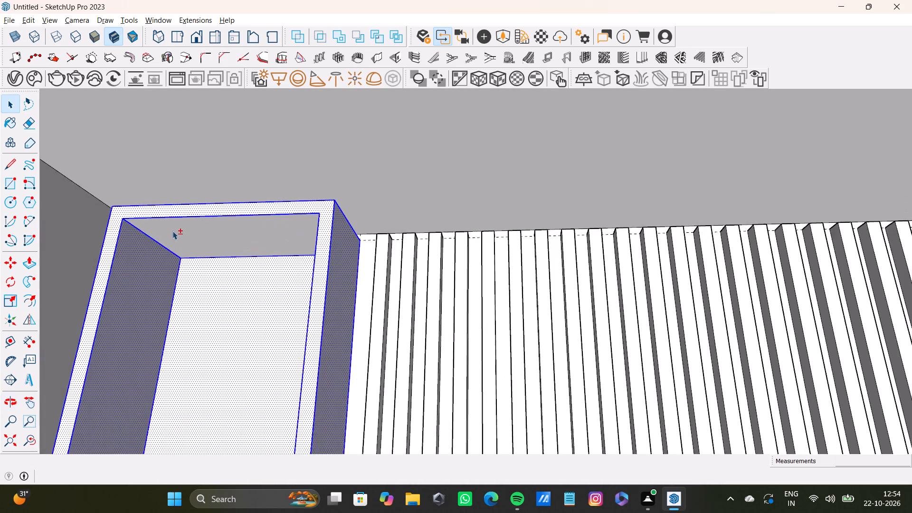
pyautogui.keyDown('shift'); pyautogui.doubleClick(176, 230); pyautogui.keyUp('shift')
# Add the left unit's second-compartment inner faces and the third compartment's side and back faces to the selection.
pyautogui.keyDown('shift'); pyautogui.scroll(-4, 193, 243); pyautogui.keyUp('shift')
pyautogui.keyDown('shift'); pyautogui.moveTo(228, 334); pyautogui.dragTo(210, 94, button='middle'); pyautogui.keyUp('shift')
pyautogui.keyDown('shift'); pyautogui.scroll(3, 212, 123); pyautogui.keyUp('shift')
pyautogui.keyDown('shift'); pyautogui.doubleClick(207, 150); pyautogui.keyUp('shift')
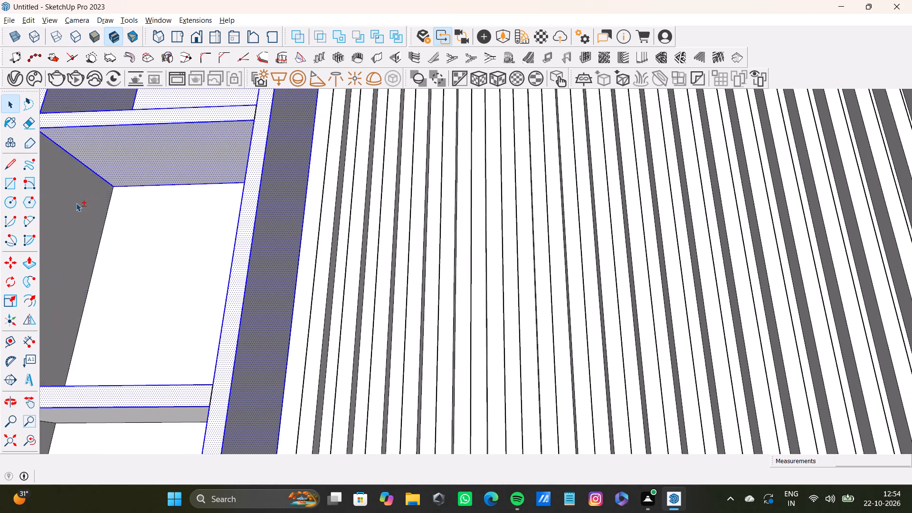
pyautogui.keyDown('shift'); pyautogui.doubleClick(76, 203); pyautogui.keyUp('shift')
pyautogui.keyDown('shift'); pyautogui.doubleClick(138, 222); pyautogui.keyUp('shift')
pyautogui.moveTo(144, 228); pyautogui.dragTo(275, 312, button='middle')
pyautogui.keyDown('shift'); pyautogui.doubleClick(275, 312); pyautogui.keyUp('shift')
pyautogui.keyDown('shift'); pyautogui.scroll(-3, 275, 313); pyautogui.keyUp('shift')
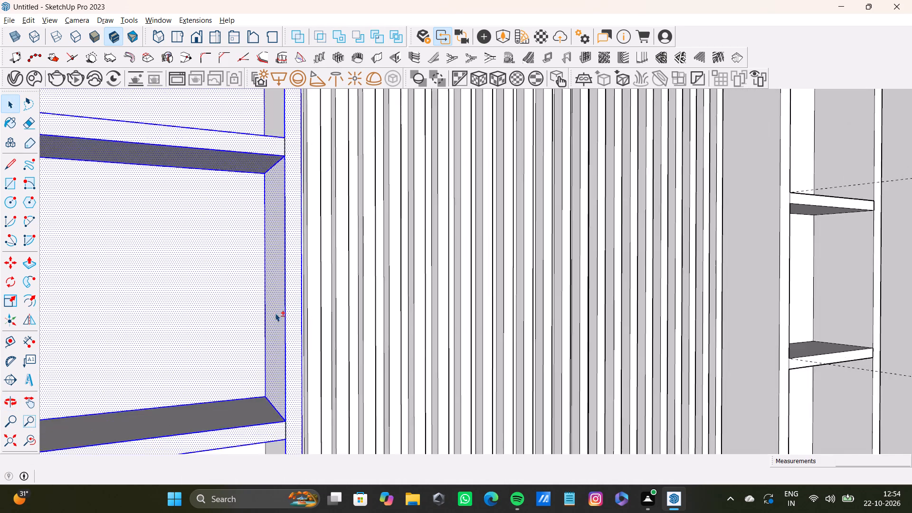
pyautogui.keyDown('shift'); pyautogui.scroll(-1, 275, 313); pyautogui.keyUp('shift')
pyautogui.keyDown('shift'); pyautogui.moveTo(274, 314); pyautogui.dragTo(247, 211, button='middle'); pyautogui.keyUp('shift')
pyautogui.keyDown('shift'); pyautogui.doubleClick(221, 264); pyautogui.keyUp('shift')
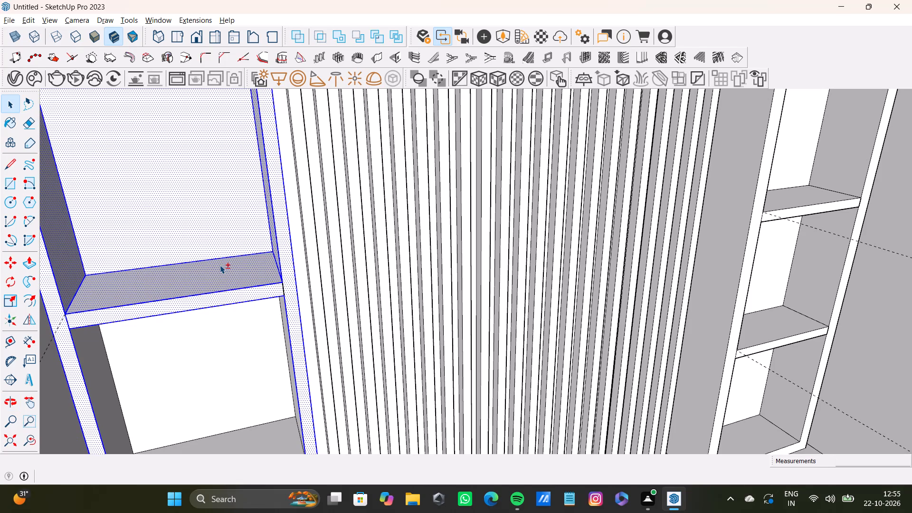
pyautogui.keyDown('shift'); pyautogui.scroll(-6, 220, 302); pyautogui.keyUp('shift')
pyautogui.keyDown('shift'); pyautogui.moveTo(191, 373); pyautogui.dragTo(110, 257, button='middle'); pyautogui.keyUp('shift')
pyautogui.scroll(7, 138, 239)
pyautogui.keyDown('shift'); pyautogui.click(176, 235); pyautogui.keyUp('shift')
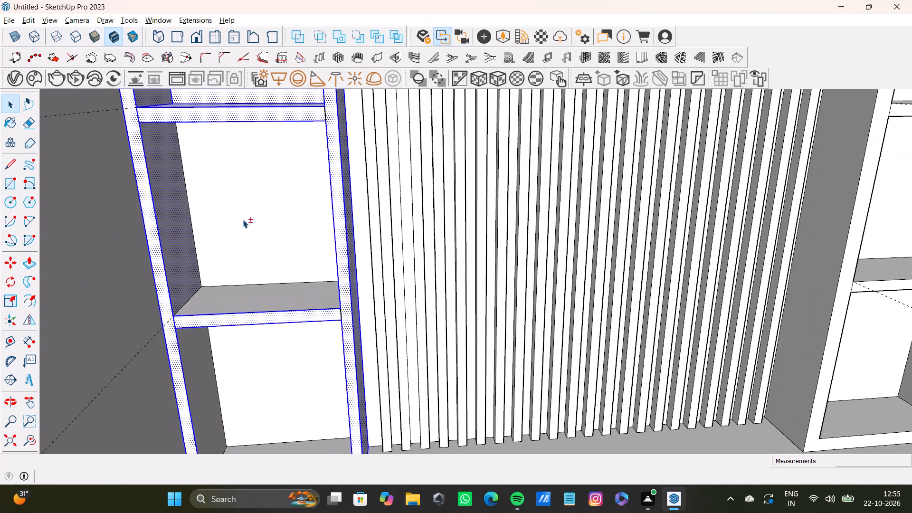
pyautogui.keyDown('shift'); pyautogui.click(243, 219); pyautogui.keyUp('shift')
# Restart the left unit's selection with the third compartment's shelf, side and back faces, plus the front frame.
pyautogui.click(260, 294)
pyautogui.keyDown('shift'); pyautogui.doubleClick(191, 269); pyautogui.keyUp('shift')
pyautogui.keyDown('shift'); pyautogui.doubleClick(233, 234); pyautogui.keyUp('shift')
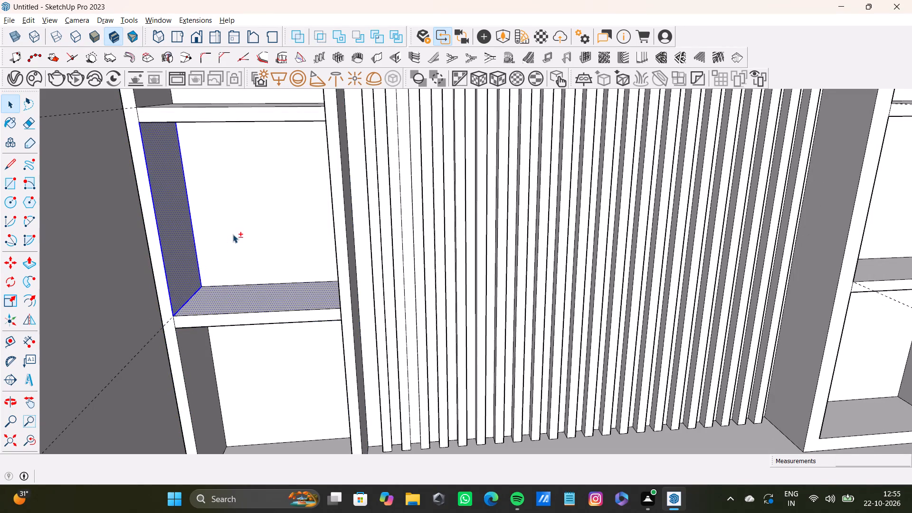
pyautogui.moveTo(256, 268); pyautogui.dragTo(366, 266, button='middle')
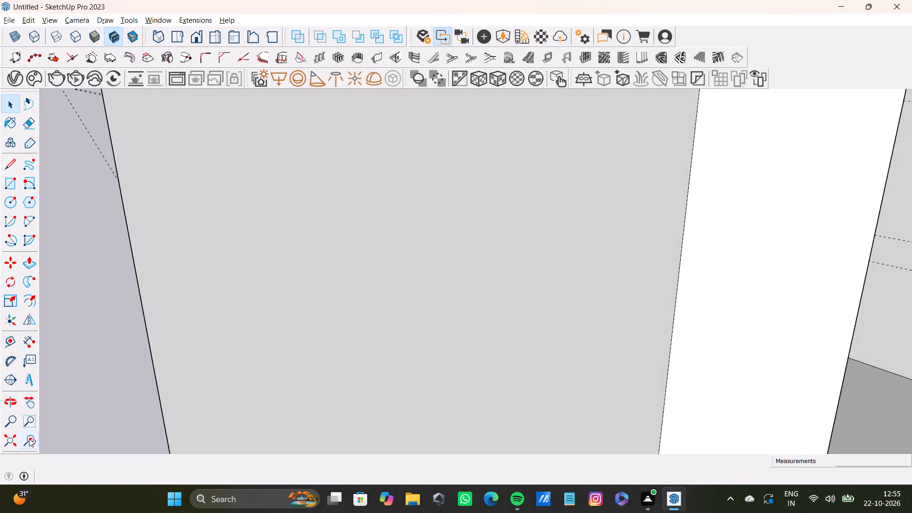
pyautogui.click(29, 438)
pyautogui.keyDown('shift'); pyautogui.scroll(4, 240, 287); pyautogui.keyUp('shift')
pyautogui.keyDown('shift'); pyautogui.doubleClick(109, 291); pyautogui.keyUp('shift')
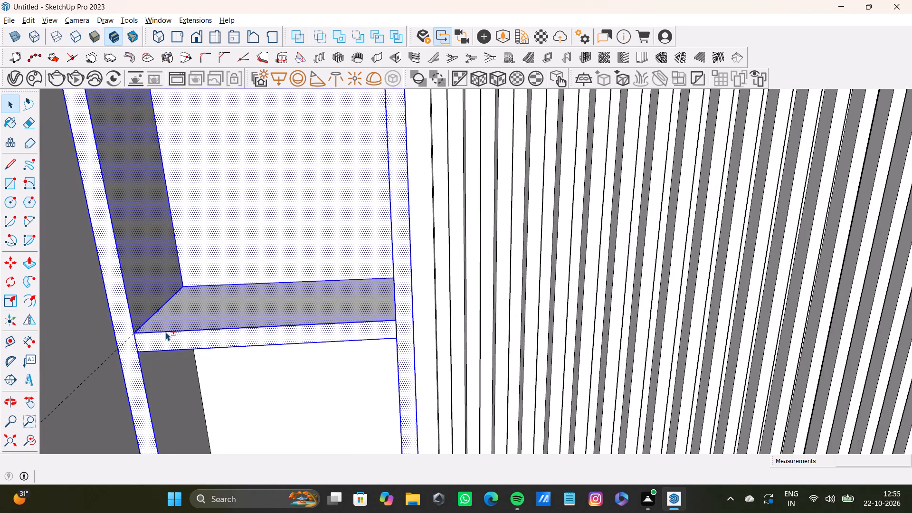
# Add the left unit's bottom-compartment back, both side faces and bottom face to the selection.
pyautogui.keyDown('shift'); pyautogui.scroll(-3, 185, 331); pyautogui.keyUp('shift')
pyautogui.keyDown('shift'); pyautogui.moveTo(189, 330); pyautogui.dragTo(171, 167, button='middle'); pyautogui.keyUp('shift')
pyautogui.keyDown('shift'); pyautogui.scroll(3, 196, 238); pyautogui.keyUp('shift')
pyautogui.keyDown('shift'); pyautogui.doubleClick(199, 239); pyautogui.keyUp('shift')
pyautogui.keyDown('shift'); pyautogui.doubleClick(151, 247); pyautogui.keyUp('shift')
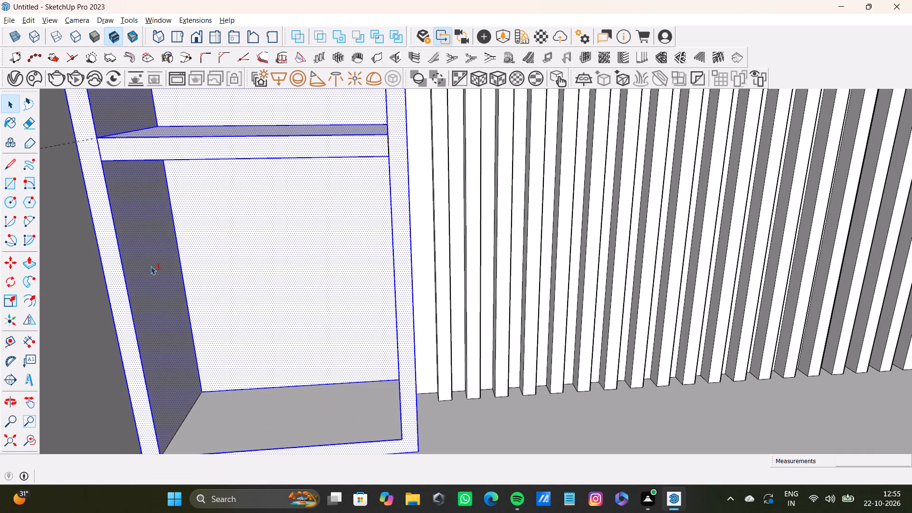
pyautogui.keyDown('shift'); pyautogui.doubleClick(232, 426); pyautogui.keyUp('shift')
pyautogui.moveTo(242, 423); pyautogui.dragTo(363, 413, button='middle')
pyautogui.click(27, 438)
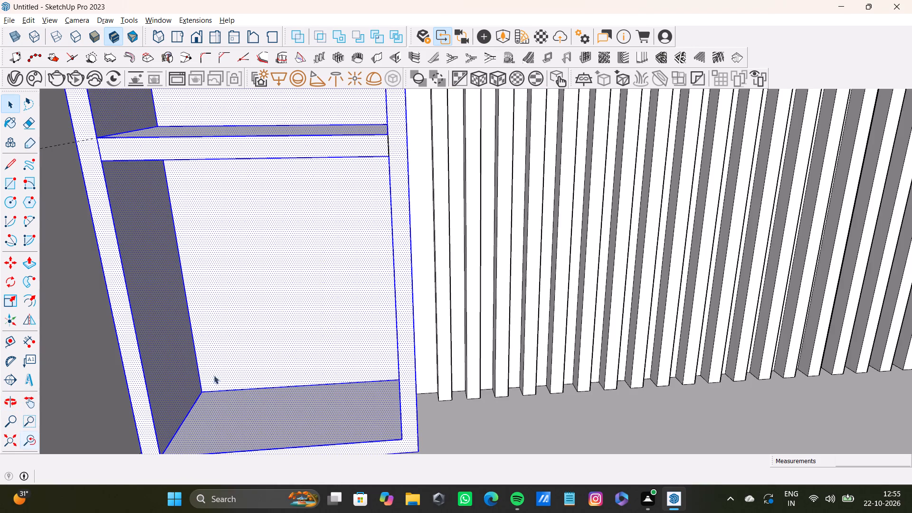
pyautogui.moveTo(321, 331); pyautogui.dragTo(344, 316, button='middle')
pyautogui.scroll(5, 359, 310)
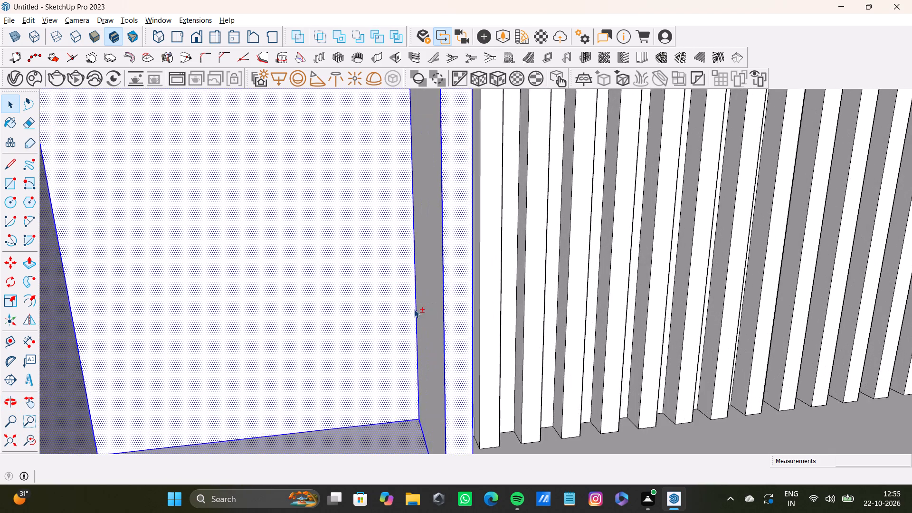
pyautogui.keyDown('shift'); pyautogui.click(435, 327); pyautogui.keyUp('shift')
# Add the third compartment's strip-side face and the second compartment's back, shelf and both side faces to the selection.
pyautogui.keyDown('shift'); pyautogui.scroll(-10, 437, 105); pyautogui.keyUp('shift')
pyautogui.keyDown('shift'); pyautogui.moveTo(429, 114); pyautogui.dragTo(408, 321, button='middle'); pyautogui.keyUp('shift')
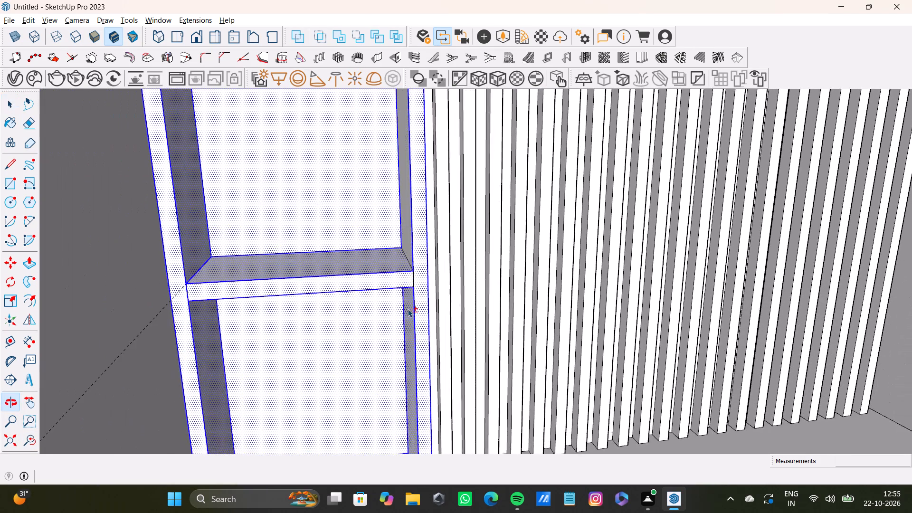
pyautogui.keyDown('shift'); pyautogui.scroll(8, 413, 256); pyautogui.keyUp('shift')
pyautogui.keyDown('shift'); pyautogui.click(402, 240); pyautogui.keyUp('shift')
pyautogui.keyDown('shift'); pyautogui.scroll(-12, 400, 241); pyautogui.keyUp('shift')
pyautogui.keyDown('shift'); pyautogui.moveTo(375, 173); pyautogui.dragTo(345, 344, button='middle'); pyautogui.keyUp('shift')
pyautogui.keyDown('shift'); pyautogui.scroll(8, 351, 221); pyautogui.keyUp('shift')
pyautogui.keyDown('shift'); pyautogui.click(85, 287); pyautogui.keyUp('shift')
pyautogui.keyDown('shift'); pyautogui.click(159, 245); pyautogui.keyUp('shift')
pyautogui.keyDown('shift'); pyautogui.click(210, 343); pyautogui.keyUp('shift')
pyautogui.moveTo(361, 314); pyautogui.dragTo(388, 317, button='middle')
pyautogui.keyDown('shift'); pyautogui.click(433, 284); pyautogui.keyUp('shift')
# Add the left unit's top-compartment back, ceiling, shelf and both side faces to the selection.
pyautogui.keyDown('shift'); pyautogui.scroll(-9, 397, 279); pyautogui.keyUp('shift')
pyautogui.keyDown('shift'); pyautogui.moveTo(342, 211); pyautogui.dragTo(284, 342, button='middle'); pyautogui.keyUp('shift')
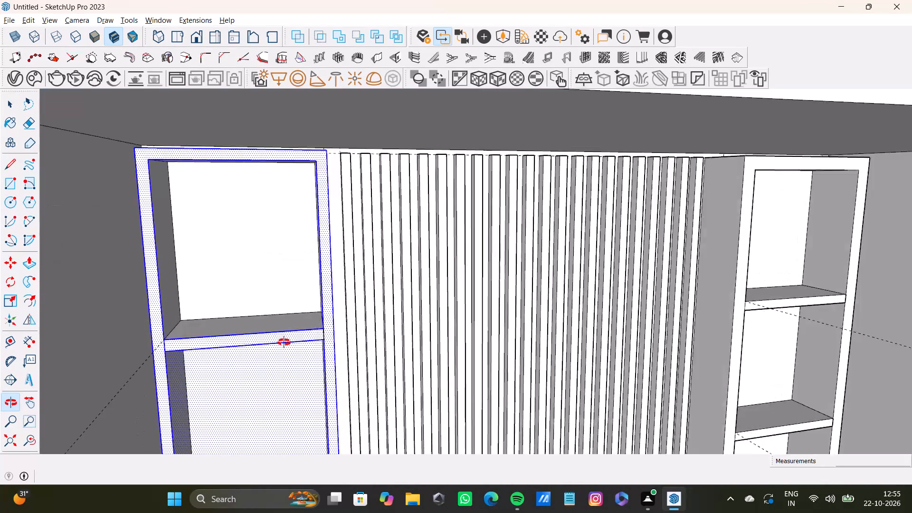
pyautogui.keyDown('shift'); pyautogui.moveTo(284, 342); pyautogui.dragTo(270, 324, button='middle'); pyautogui.keyUp('shift')
pyautogui.keyDown('shift'); pyautogui.scroll(4, 200, 248); pyautogui.keyUp('shift')
pyautogui.keyDown('shift'); pyautogui.click(165, 258); pyautogui.keyUp('shift')
pyautogui.keyDown('shift'); pyautogui.moveTo(235, 258); pyautogui.dragTo(236, 254); pyautogui.keyUp('shift')
pyautogui.keyDown('shift'); pyautogui.click(262, 93); pyautogui.keyUp('shift')
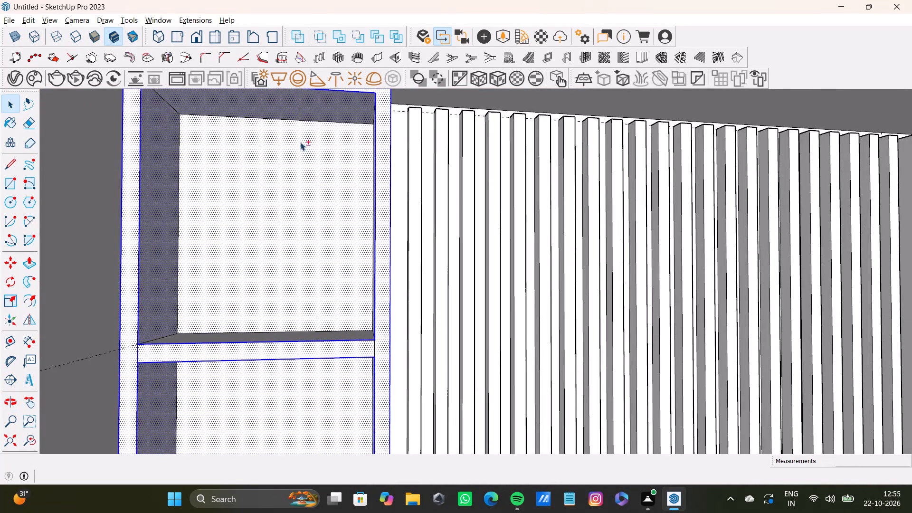
pyautogui.moveTo(292, 188); pyautogui.dragTo(348, 208, button='middle')
pyautogui.keyDown('shift'); pyautogui.click(378, 224); pyautogui.keyUp('shift')
pyautogui.keyDown('shift'); pyautogui.click(345, 341); pyautogui.keyUp('shift')
pyautogui.keyDown('shift'); pyautogui.click(393, 327); pyautogui.keyUp('shift')
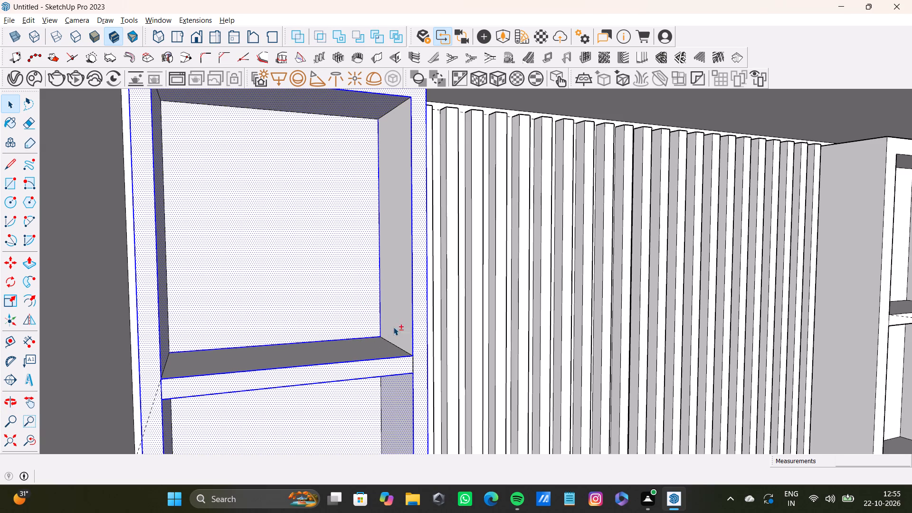
pyautogui.keyDown('shift'); pyautogui.click(374, 351); pyautogui.keyUp('shift')
# Add the left unit's outer side face beside the wall strips to the selection.
pyautogui.scroll(-7, 335, 308)
pyautogui.moveTo(369, 332); pyautogui.dragTo(284, 360, button='middle')
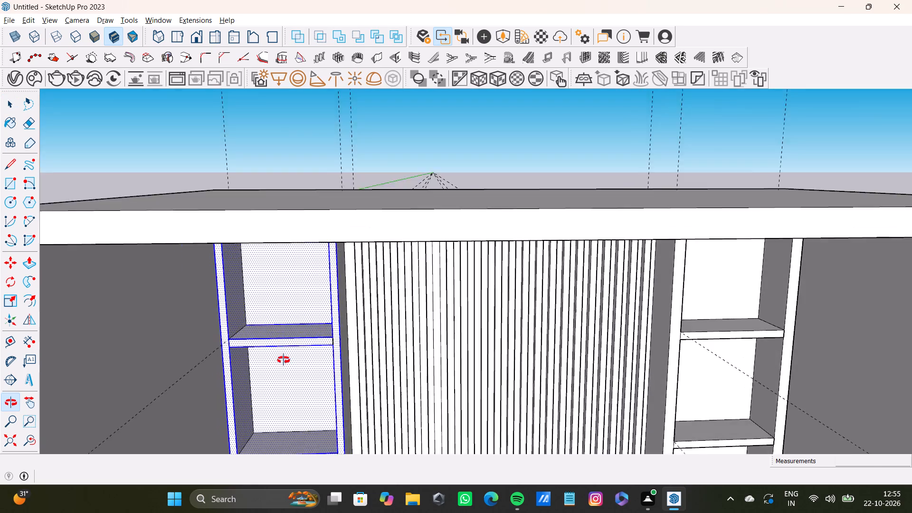
pyautogui.moveTo(284, 360); pyautogui.dragTo(218, 245, button='middle')
pyautogui.keyDown('shift'); pyautogui.scroll(-5, 264, 294); pyautogui.keyUp('shift')
pyautogui.keyDown('shift'); pyautogui.moveTo(281, 322); pyautogui.dragTo(277, 283, button='middle'); pyautogui.keyUp('shift')
pyautogui.keyDown('shift'); pyautogui.scroll(6, 294, 286); pyautogui.keyUp('shift')
pyautogui.keyDown('shift'); pyautogui.click(312, 303); pyautogui.keyUp('shift')
# Add the right side unit's outer face beside the strips and its front frame to the selection.
pyautogui.keyDown('shift'); pyautogui.scroll(-7, 312, 304); pyautogui.keyUp('shift')
pyautogui.keyDown('shift'); pyautogui.moveTo(330, 325); pyautogui.dragTo(277, 307, button='middle'); pyautogui.keyUp('shift')
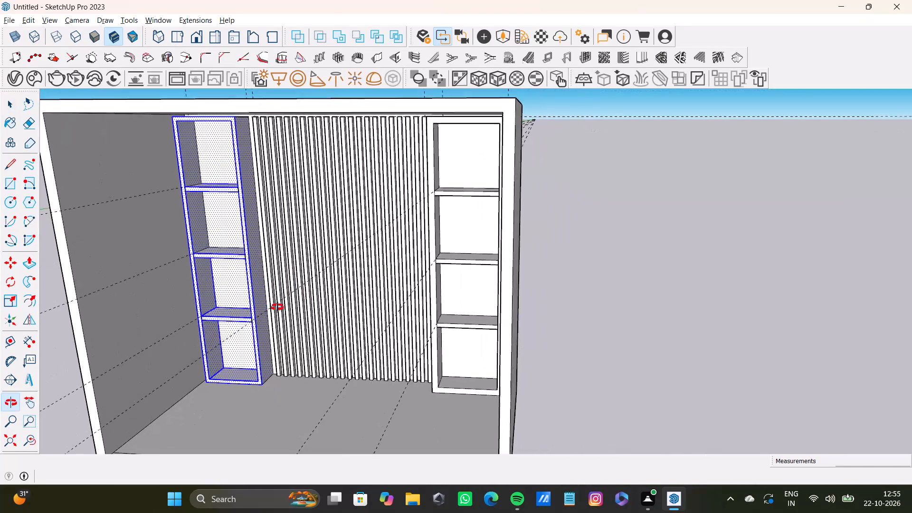
pyautogui.keyDown('shift'); pyautogui.moveTo(277, 307); pyautogui.dragTo(403, 308, button='middle'); pyautogui.keyUp('shift')
pyautogui.keyDown('shift'); pyautogui.scroll(10, 460, 279); pyautogui.keyUp('shift')
pyautogui.keyDown('shift'); pyautogui.click(432, 297); pyautogui.keyUp('shift')
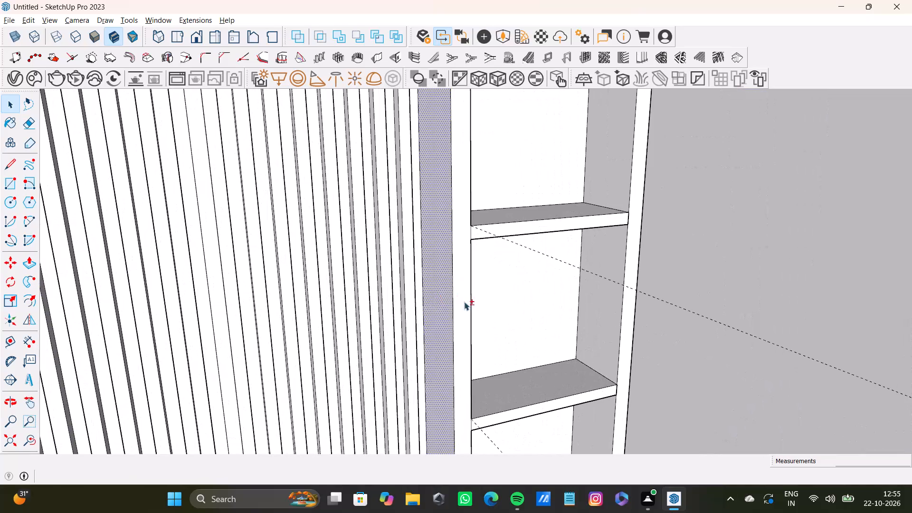
pyautogui.keyDown('shift'); pyautogui.click(455, 310); pyautogui.keyUp('shift')
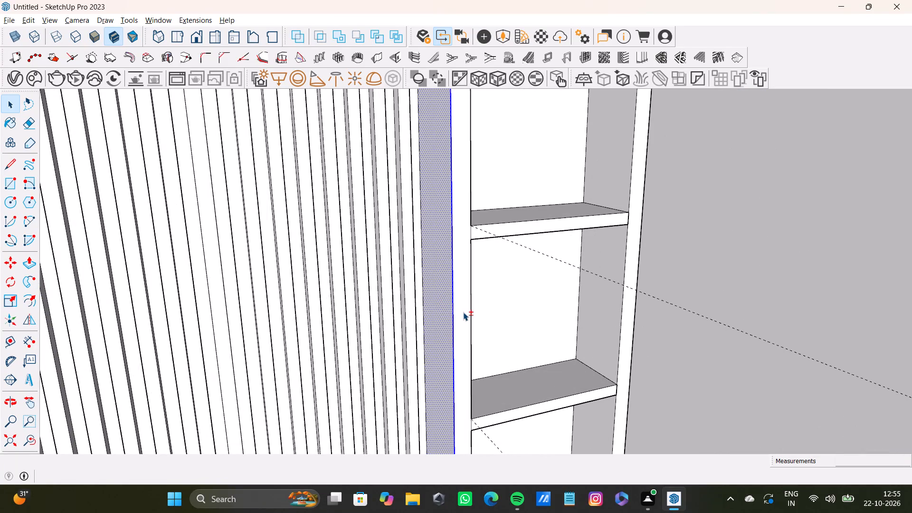
pyautogui.keyDown('shift'); pyautogui.click(463, 345); pyautogui.keyUp('shift')
# Add the right unit's two middle-compartment back, shelf and wall-side faces to the selection.
pyautogui.keyDown('shift'); pyautogui.click(489, 337); pyautogui.keyUp('shift')
pyautogui.keyDown('shift'); pyautogui.click(502, 399); pyautogui.keyUp('shift')
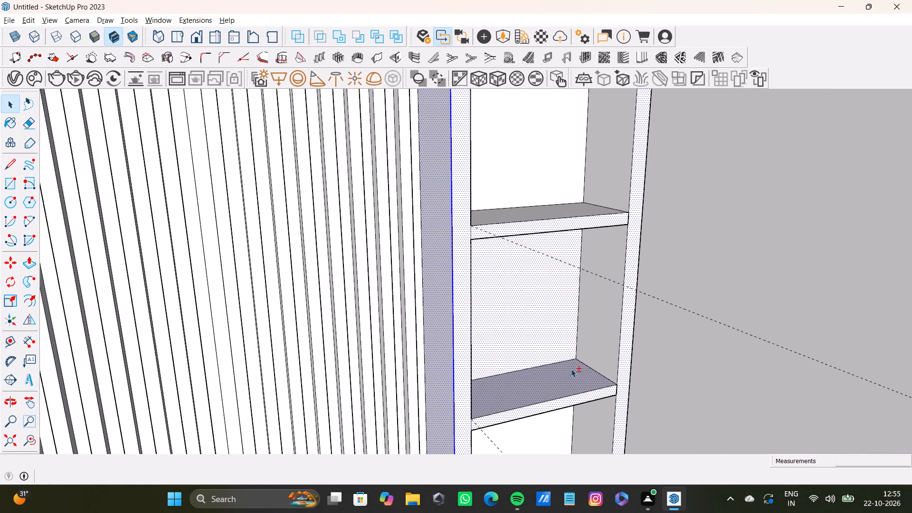
pyautogui.keyDown('shift'); pyautogui.click(593, 348); pyautogui.keyUp('shift')
pyautogui.keyDown('shift'); pyautogui.click(596, 155); pyautogui.keyUp('shift')
pyautogui.keyDown('shift'); pyautogui.click(556, 155); pyautogui.keyUp('shift')
pyautogui.keyDown('shift'); pyautogui.scroll(-4, 574, 229); pyautogui.keyUp('shift')
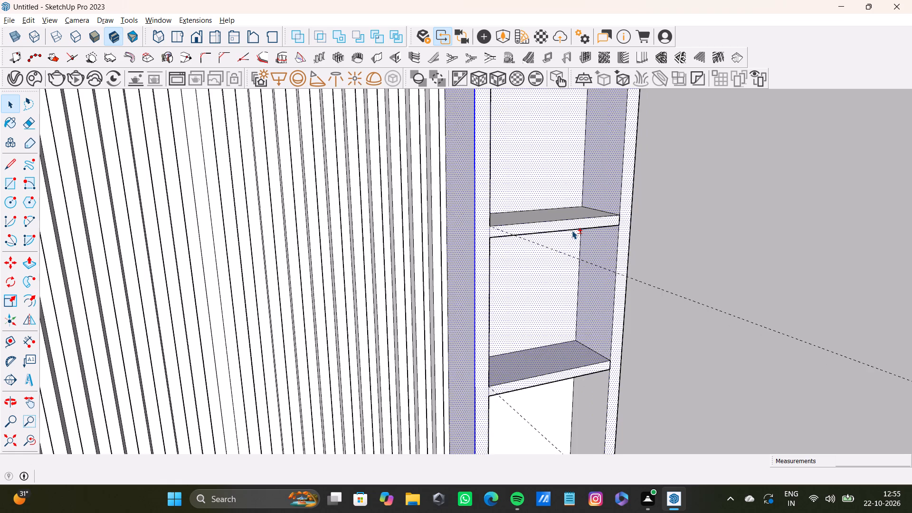
pyautogui.keyDown('shift'); pyautogui.click(559, 214); pyautogui.keyUp('shift')
# Add the right unit's bottom-compartment back, both sides, bottom face and the underside of the shelf above to the selection.
pyautogui.keyDown('shift'); pyautogui.moveTo(563, 332); pyautogui.dragTo(526, 192, button='middle'); pyautogui.keyUp('shift')
pyautogui.keyDown('shift'); pyautogui.scroll(3, 517, 230); pyautogui.keyUp('shift')
pyautogui.keyDown('shift'); pyautogui.click(556, 241); pyautogui.keyUp('shift')
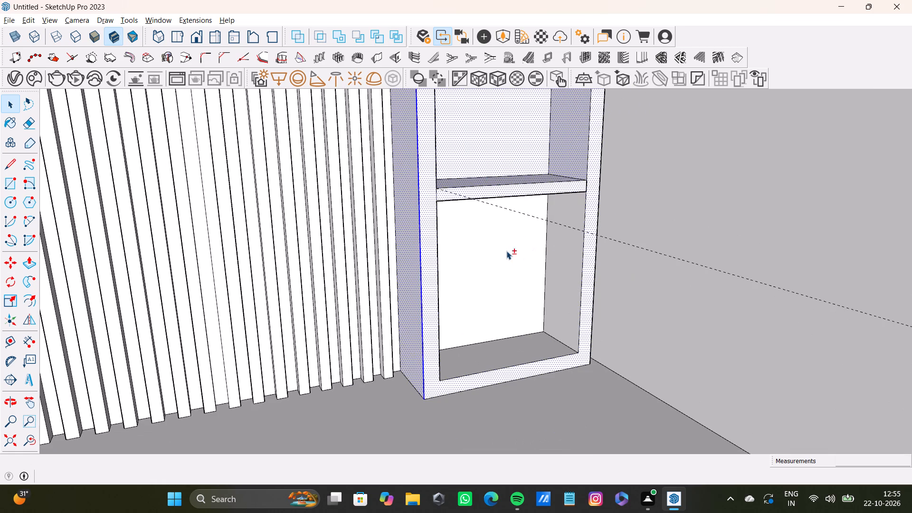
pyautogui.keyDown('shift'); pyautogui.click(506, 251); pyautogui.keyUp('shift')
pyautogui.keyDown('shift'); pyautogui.click(524, 345); pyautogui.keyUp('shift')
pyautogui.moveTo(537, 343); pyautogui.dragTo(357, 358, button='middle')
pyautogui.keyDown('shift'); pyautogui.scroll(3, 436, 329); pyautogui.keyUp('shift')
pyautogui.keyDown('shift'); pyautogui.click(439, 315); pyautogui.keyUp('shift')
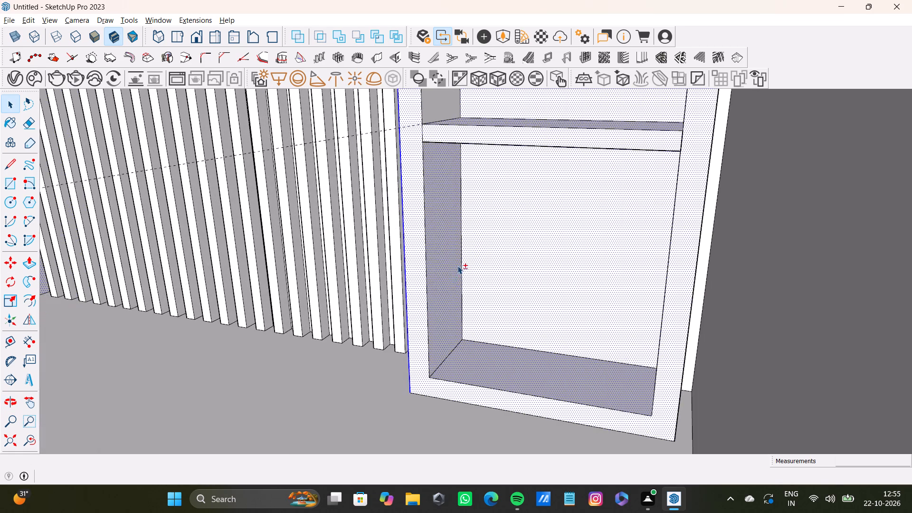
pyautogui.keyDown('shift'); pyautogui.moveTo(458, 266); pyautogui.dragTo(512, 298, button='middle'); pyautogui.keyUp('shift')
pyautogui.scroll(5, 543, 207)
pyautogui.keyDown('shift'); pyautogui.click(533, 183); pyautogui.keyUp('shift')
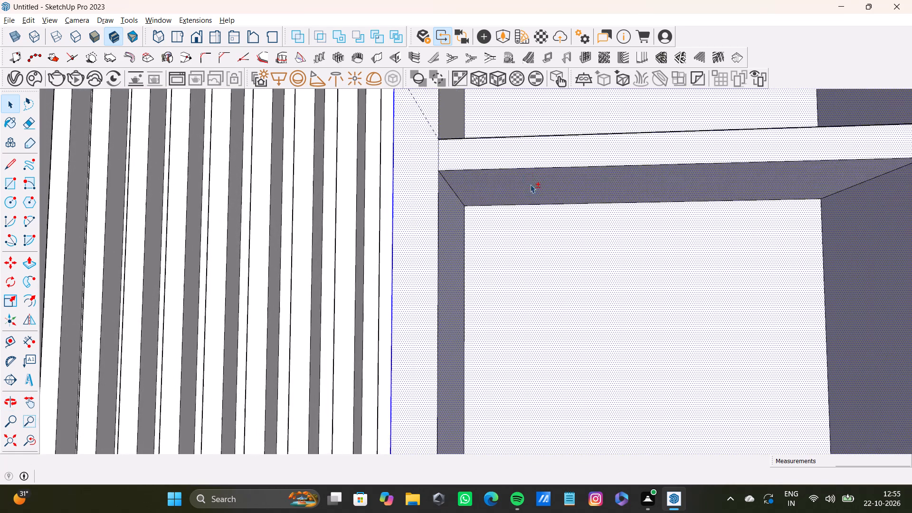
# Add the strip-side inner faces and shelf undersides of the right unit's two middle compartments to the selection.
pyautogui.keyDown('shift'); pyautogui.moveTo(517, 161); pyautogui.dragTo(458, 339, button='middle'); pyautogui.keyUp('shift')
pyautogui.keyDown('shift'); pyautogui.click(408, 275); pyautogui.keyUp('shift')
pyautogui.keyDown('shift'); pyautogui.scroll(-9, 408, 273); pyautogui.keyUp('shift')
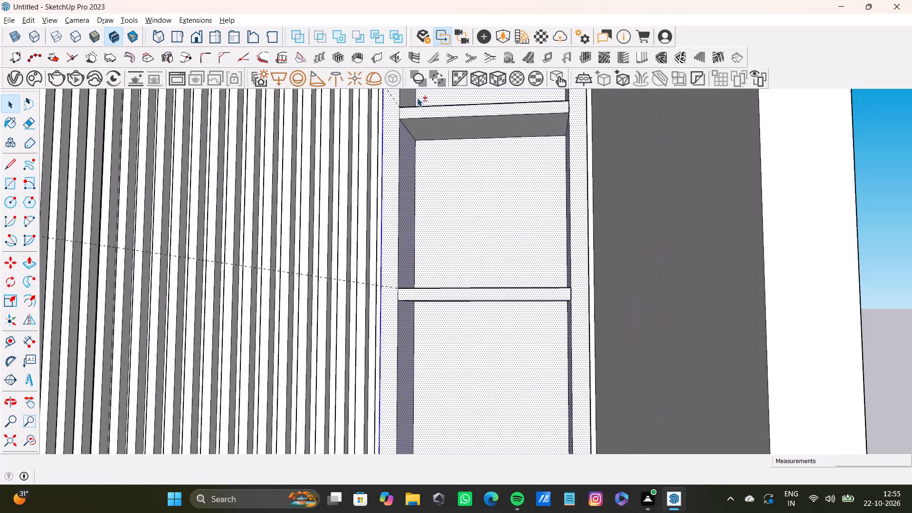
pyautogui.keyDown('shift'); pyautogui.click(445, 134); pyautogui.keyUp('shift')
pyautogui.keyDown('shift'); pyautogui.moveTo(445, 126); pyautogui.dragTo(449, 306, button='middle'); pyautogui.keyUp('shift')
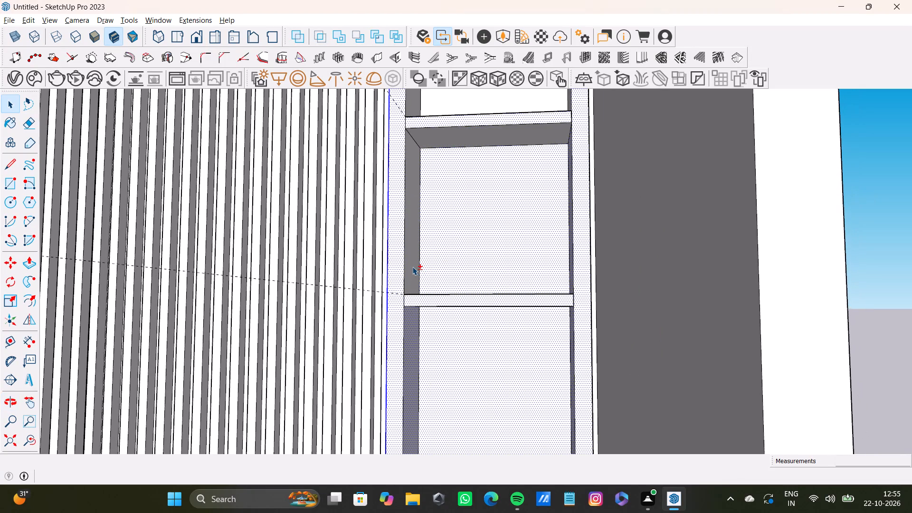
pyautogui.keyDown('shift'); pyautogui.click(412, 266); pyautogui.keyUp('shift')
pyautogui.keyDown('shift'); pyautogui.click(443, 142); pyautogui.keyUp('shift')
pyautogui.keyDown('shift'); pyautogui.moveTo(446, 128); pyautogui.dragTo(432, 331, button='middle'); pyautogui.keyUp('shift')
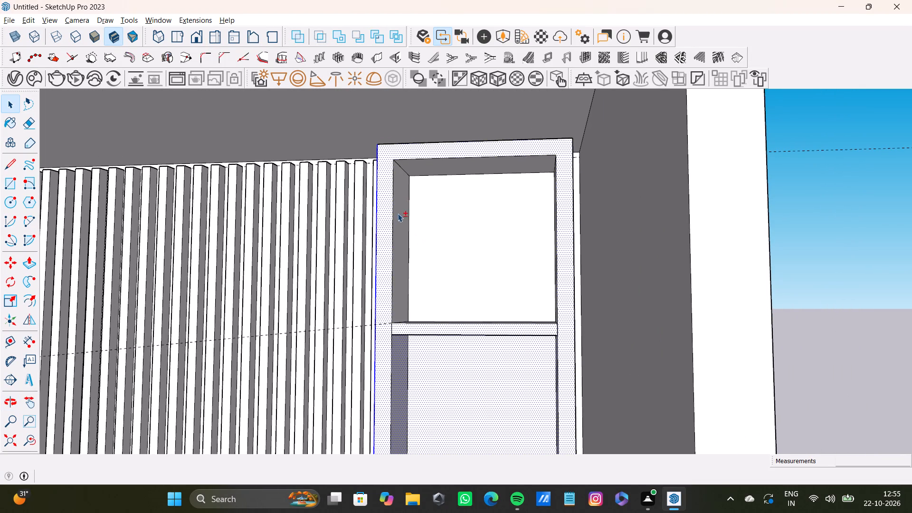
# Add the right unit's top-compartment inner side faces, top underside, back and shelf surface to the selection.
pyautogui.keyDown('shift'); pyautogui.click(398, 214); pyautogui.keyUp('shift')
pyautogui.keyDown('shift'); pyautogui.click(418, 161); pyautogui.keyUp('shift')
pyautogui.keyDown('shift'); pyautogui.click(429, 167); pyautogui.keyUp('shift')
pyautogui.keyDown('shift'); pyautogui.scroll(-5, 414, 177); pyautogui.keyUp('shift')
pyautogui.moveTo(412, 198); pyautogui.dragTo(530, 216, button='middle')
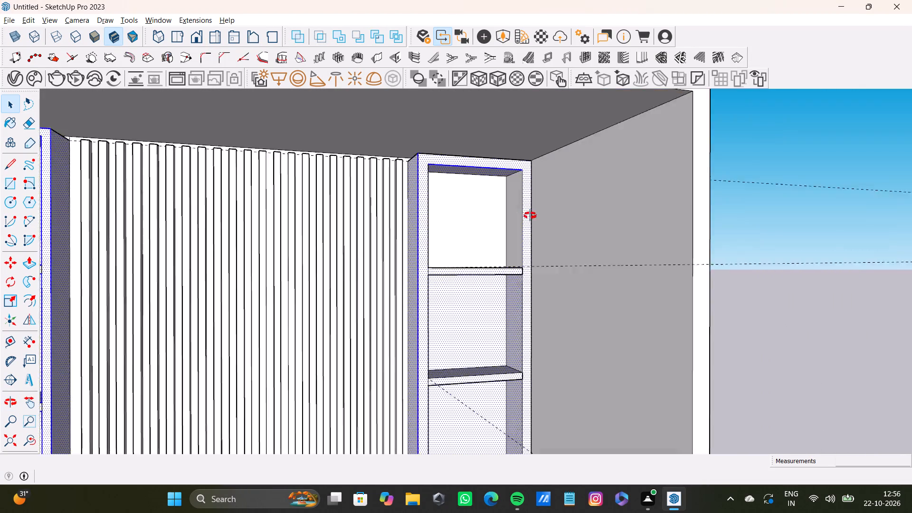
pyautogui.moveTo(530, 216); pyautogui.dragTo(539, 220, button='middle')
pyautogui.keyDown('shift'); pyautogui.scroll(3, 533, 223); pyautogui.keyUp('shift')
pyautogui.keyDown('shift'); pyautogui.click(501, 241); pyautogui.keyUp('shift')
pyautogui.moveTo(496, 298); pyautogui.dragTo(488, 331, button='middle')
pyautogui.keyDown('shift'); pyautogui.scroll(3, 480, 256); pyautogui.keyUp('shift')
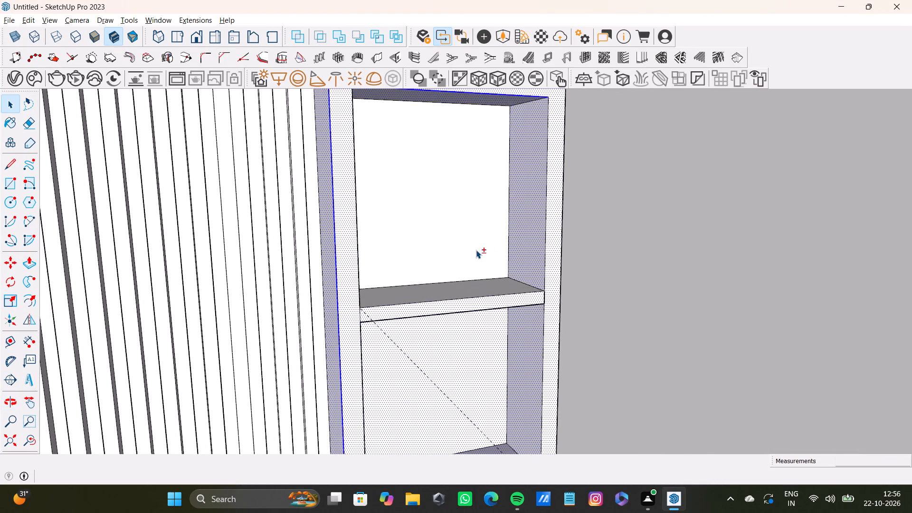
pyautogui.keyDown('shift'); pyautogui.click(476, 250); pyautogui.keyUp('shift')
pyautogui.keyDown('shift'); pyautogui.click(490, 282); pyautogui.keyUp('shift')
# Paint the selected faces of both side units with 0110_LightSlateGray from the Colors-Named materials and clear the selection.
pyautogui.keyDown('shift'); pyautogui.scroll(-12, 490, 287); pyautogui.keyUp('shift')
pyautogui.moveTo(484, 298); pyautogui.dragTo(415, 313, button='middle')
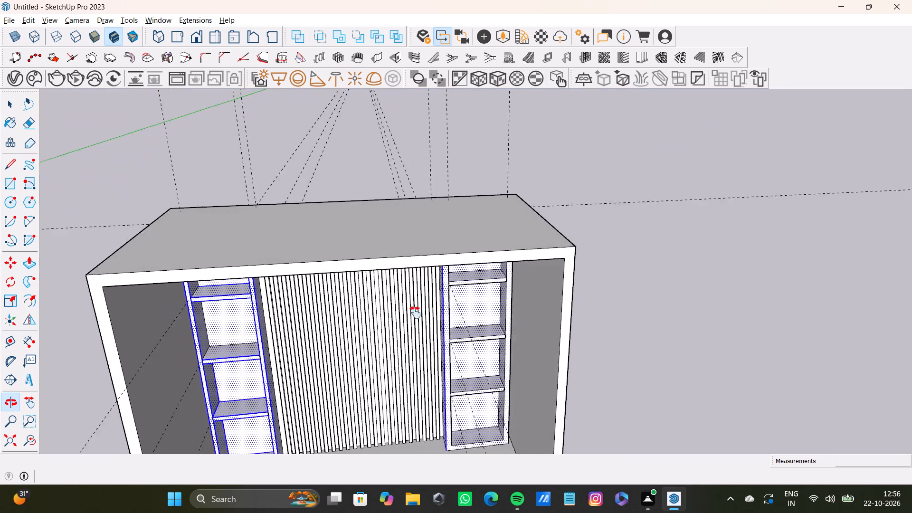
pyautogui.moveTo(415, 313); pyautogui.dragTo(331, 215, button='middle')
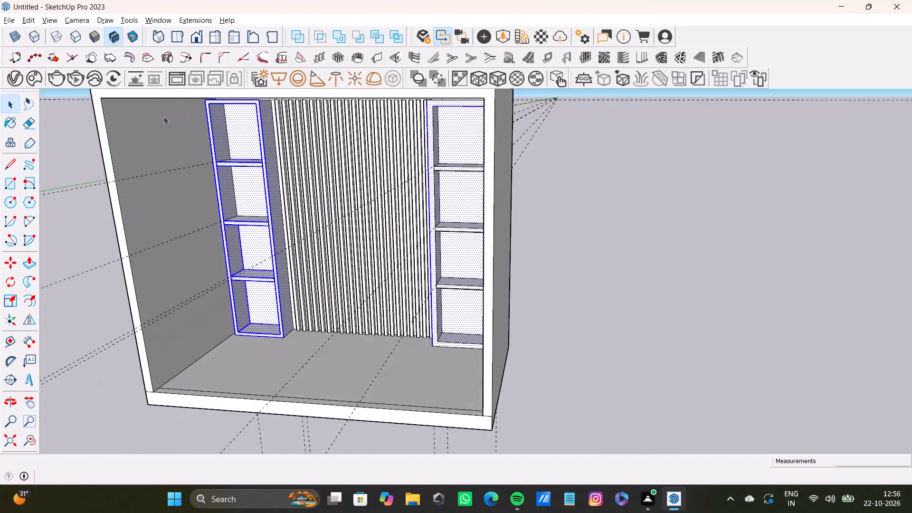
pyautogui.click(7, 120)
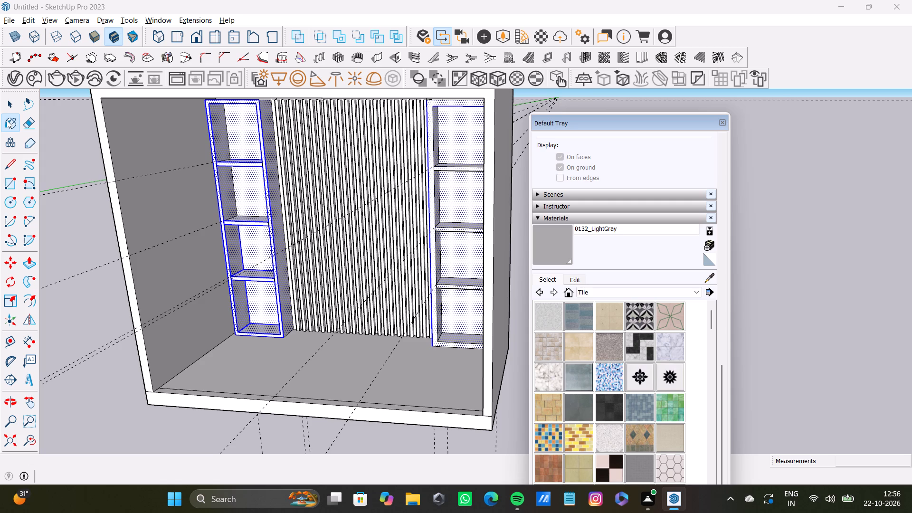
pyautogui.scroll(-10, 610, 364)
pyautogui.scroll(4, 611, 367)
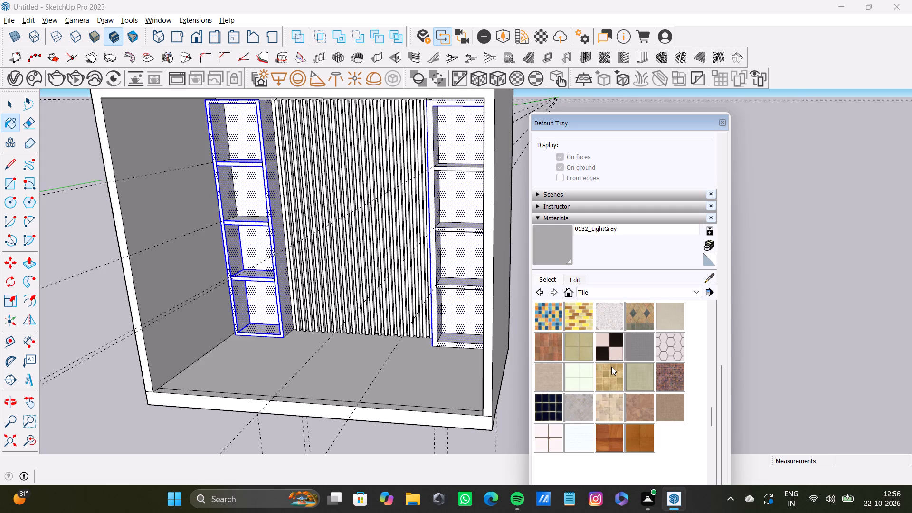
pyautogui.scroll(4, 579, 343)
pyautogui.click(589, 289)
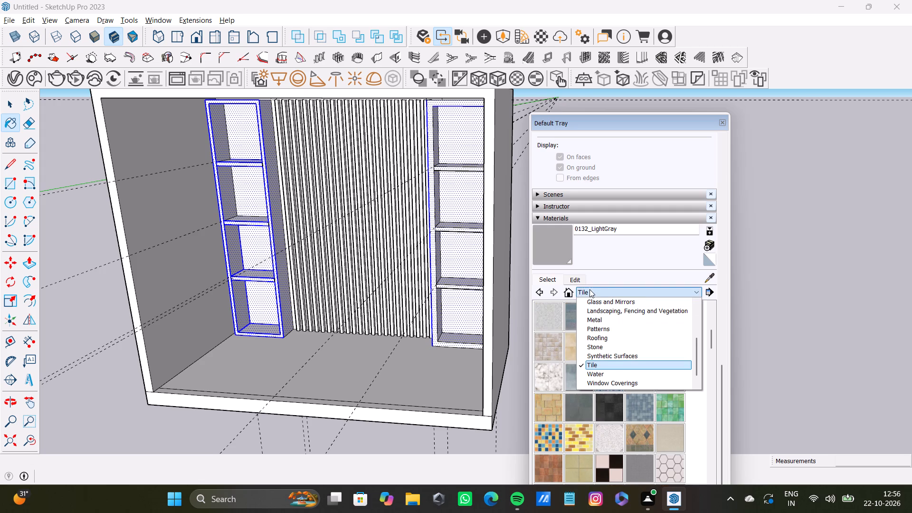
pyautogui.scroll(2, 599, 353)
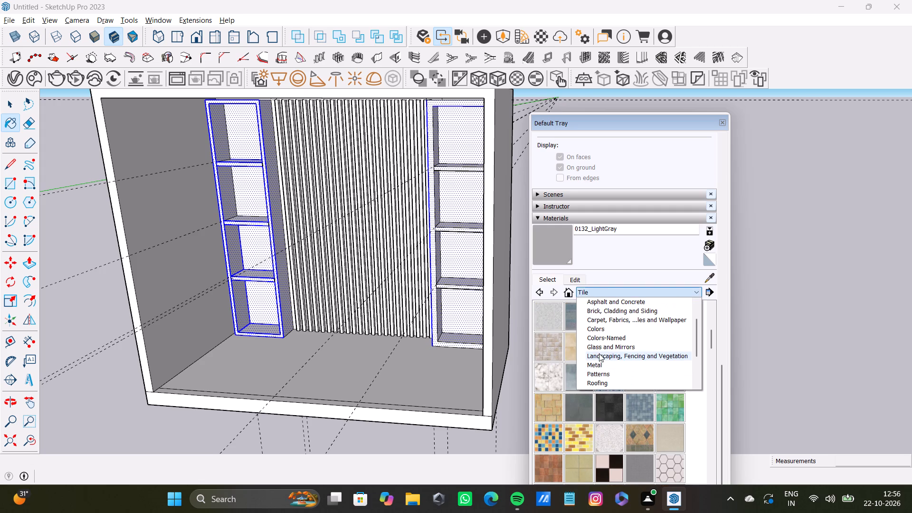
pyautogui.click(605, 339)
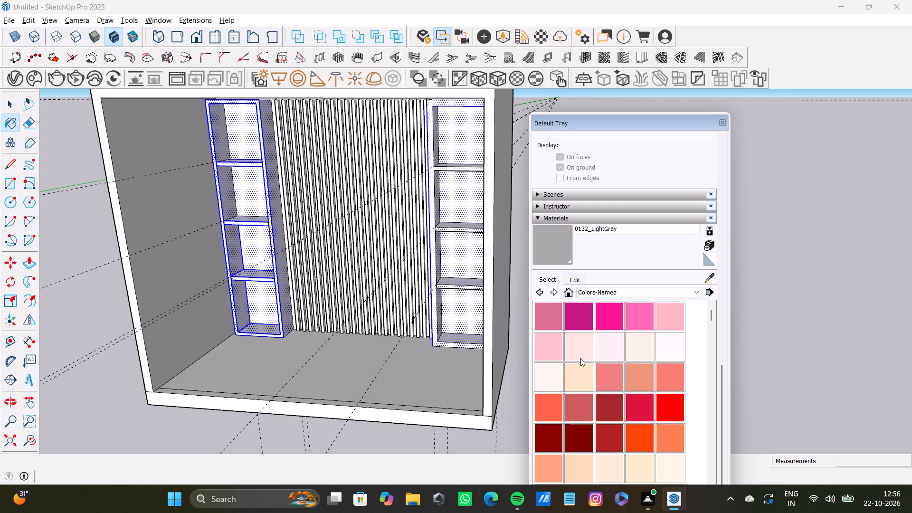
pyautogui.scroll(-6, 580, 357)
pyautogui.scroll(-7, 629, 372)
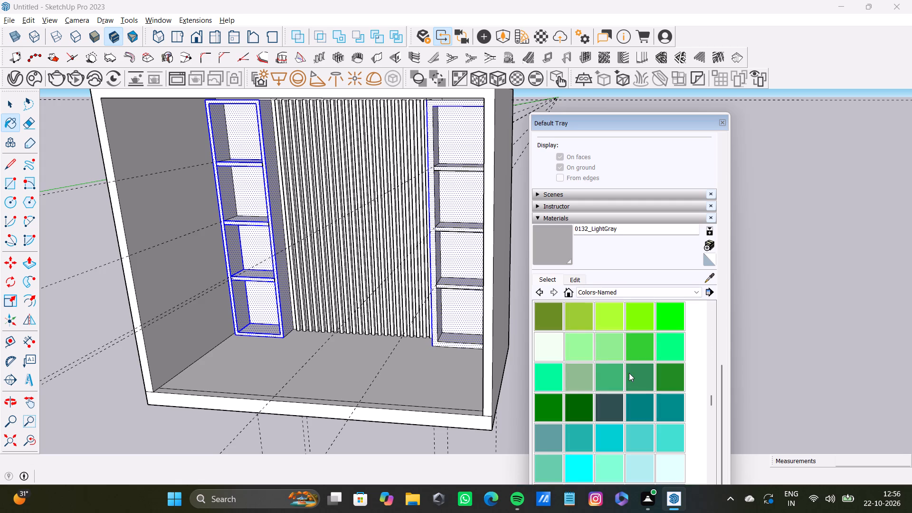
pyautogui.scroll(-8, 629, 373)
pyautogui.scroll(8, 629, 374)
pyautogui.scroll(-2, 629, 374)
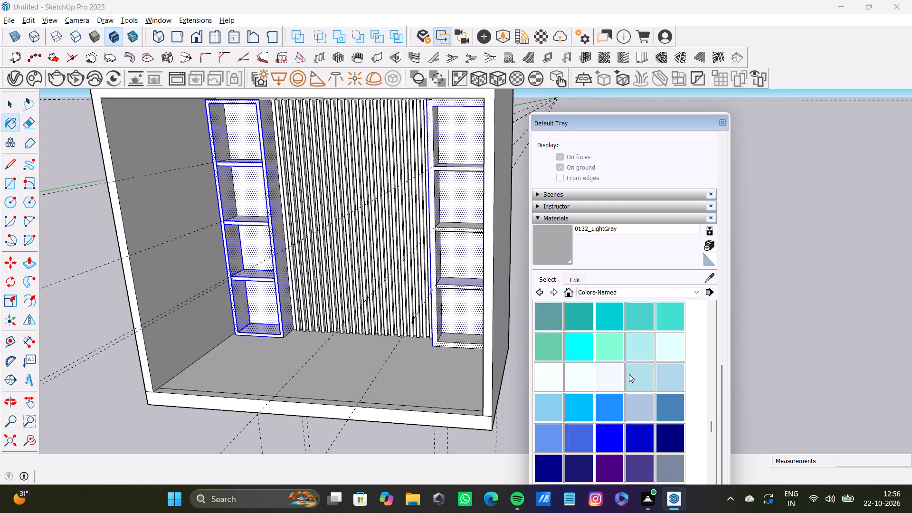
pyautogui.scroll(-3, 629, 374)
pyautogui.click(665, 434)
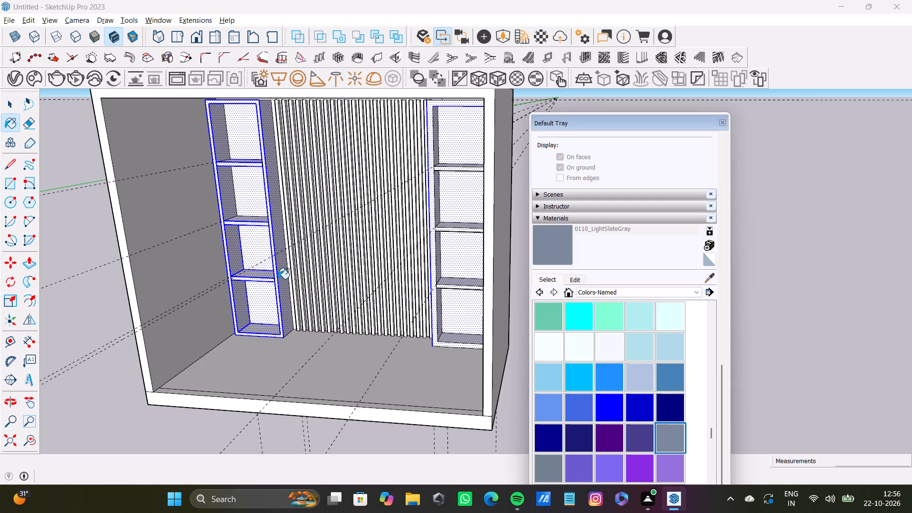
pyautogui.click(278, 279)
pyautogui.press('space')
pyautogui.scroll(-8, 279, 273)
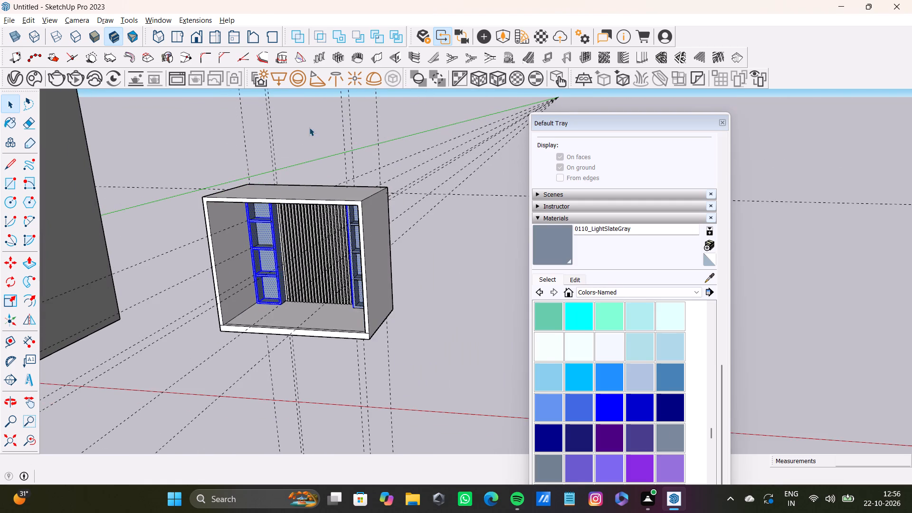
pyautogui.click(309, 127)
# Select the front face and the side facing the right unit on the first wall strip beside the left unit.
pyautogui.scroll(8, 284, 267)
pyautogui.moveTo(286, 268); pyautogui.dragTo(324, 255, button='middle')
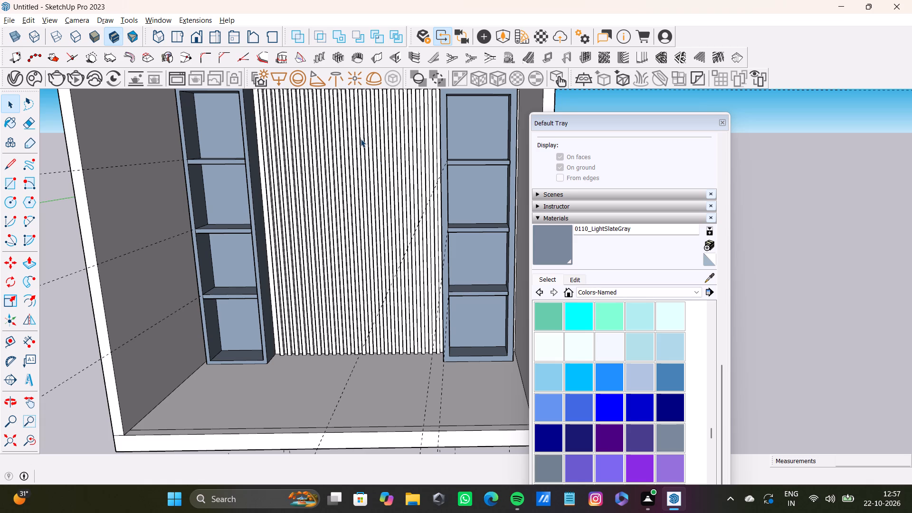
pyautogui.scroll(-9, 377, 178)
pyautogui.scroll(13, 371, 191)
pyautogui.scroll(-7, 294, 141)
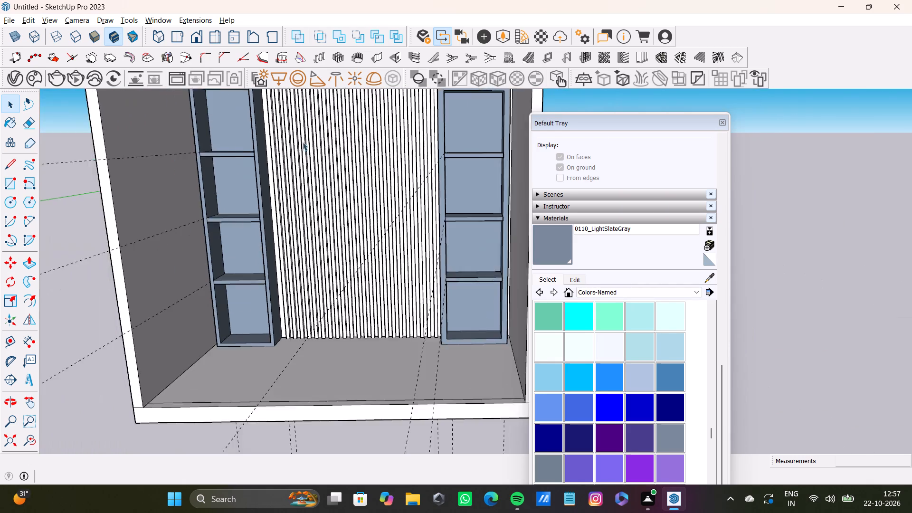
pyautogui.keyDown('shift'); pyautogui.moveTo(307, 149); pyautogui.dragTo(307, 156, button='middle'); pyautogui.keyUp('shift')
pyautogui.scroll(11, 303, 152)
pyautogui.keyDown('shift'); pyautogui.doubleClick(249, 141); pyautogui.keyUp('shift')
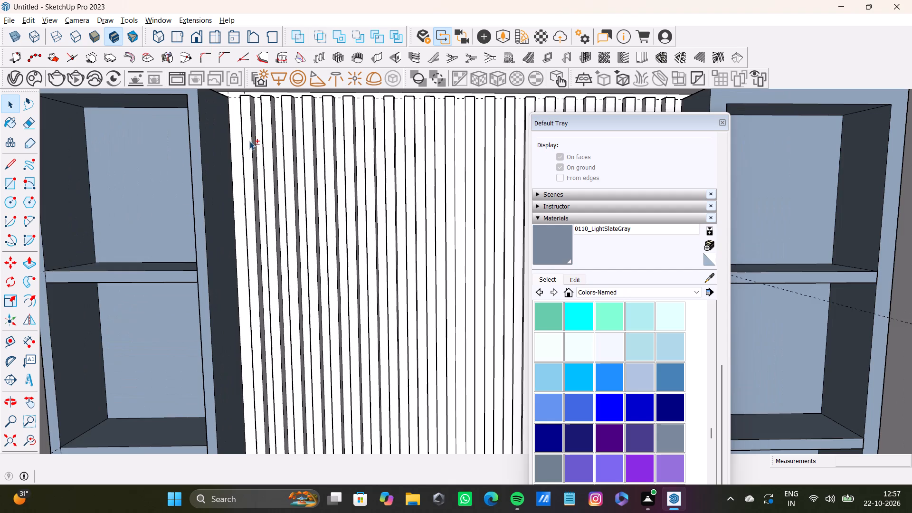
pyautogui.keyDown('shift'); pyautogui.scroll(8, 252, 145); pyautogui.keyUp('shift')
pyautogui.keyDown('shift'); pyautogui.doubleClick(257, 149); pyautogui.keyUp('shift')
pyautogui.keyDown('shift'); pyautogui.scroll(-4, 256, 151); pyautogui.keyUp('shift')
# Add the first wall strip's side face toward the left unit to the selection.
pyautogui.moveTo(256, 161); pyautogui.dragTo(326, 175, button='middle')
pyautogui.scroll(8, 279, 184)
pyautogui.moveTo(238, 203); pyautogui.dragTo(282, 211, button='middle')
pyautogui.scroll(4, 176, 235)
pyautogui.moveTo(175, 235); pyautogui.dragTo(237, 247, button='middle')
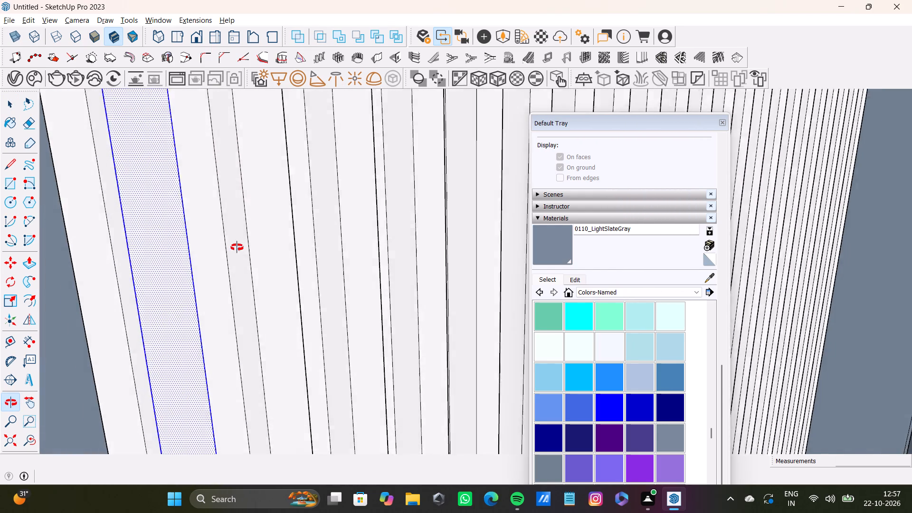
pyautogui.moveTo(237, 247); pyautogui.dragTo(209, 273, button='middle')
pyautogui.scroll(7, 208, 269)
pyautogui.scroll(-4, 179, 282)
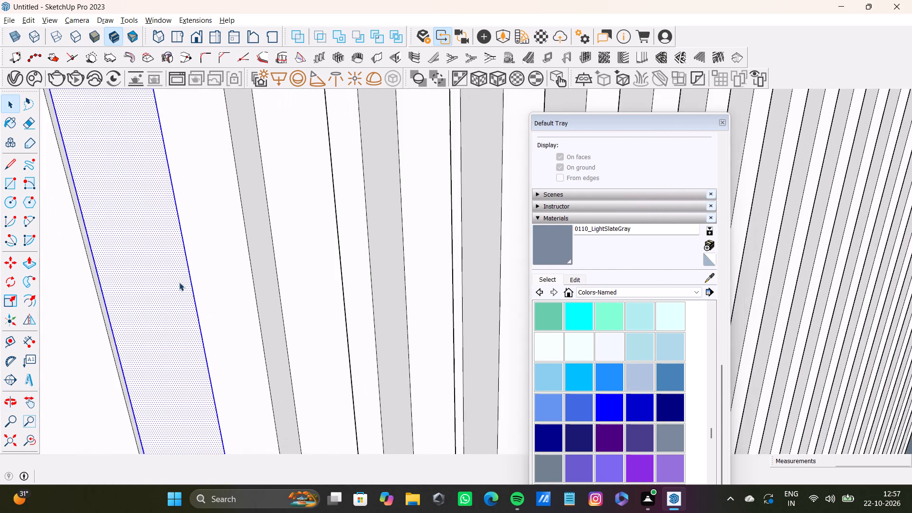
pyautogui.scroll(-4, 179, 282)
pyautogui.scroll(8, 144, 302)
pyautogui.keyDown('shift'); pyautogui.doubleClick(126, 323); pyautogui.keyUp('shift')
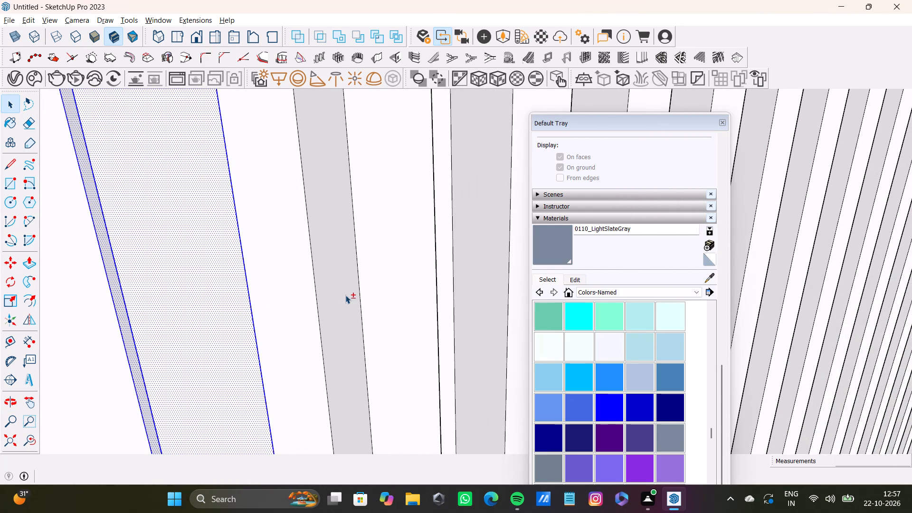
# Add the second wall strip's front and both side faces to the selection.
pyautogui.keyDown('shift'); pyautogui.doubleClick(347, 303); pyautogui.keyUp('shift')
pyautogui.keyDown('shift'); pyautogui.doubleClick(370, 305); pyautogui.keyUp('shift')
pyautogui.keyDown('shift'); pyautogui.scroll(-9, 370, 305); pyautogui.keyUp('shift')
pyautogui.moveTo(403, 325); pyautogui.dragTo(256, 330, button='middle')
pyautogui.scroll(8, 365, 285)
pyautogui.keyDown('shift'); pyautogui.click(412, 270); pyautogui.keyUp('shift')
# Add the third wall strip's front and both side faces to the selection.
pyautogui.keyDown('shift'); pyautogui.scroll(-9, 412, 271); pyautogui.keyUp('shift')
pyautogui.keyDown('shift'); pyautogui.moveTo(412, 271); pyautogui.dragTo(310, 266, button='middle'); pyautogui.keyUp('shift')
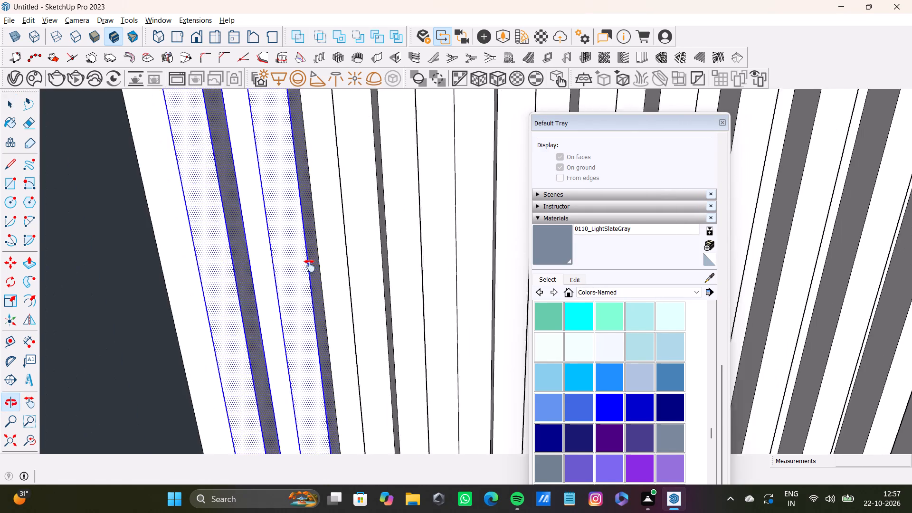
pyautogui.keyDown('shift'); pyautogui.moveTo(310, 266); pyautogui.dragTo(309, 265, button='middle'); pyautogui.keyUp('shift')
pyautogui.keyDown('shift'); pyautogui.scroll(4, 325, 249); pyautogui.keyUp('shift')
pyautogui.keyDown('shift'); pyautogui.doubleClick(376, 234); pyautogui.keyUp('shift')
pyautogui.keyDown('shift'); pyautogui.scroll(4, 393, 241); pyautogui.keyUp('shift')
pyautogui.keyDown('shift'); pyautogui.moveTo(407, 244); pyautogui.dragTo(324, 250, button='middle'); pyautogui.keyUp('shift')
pyautogui.keyDown('shift'); pyautogui.scroll(4, 325, 243); pyautogui.keyUp('shift')
pyautogui.keyDown('shift'); pyautogui.doubleClick(325, 242); pyautogui.keyUp('shift')
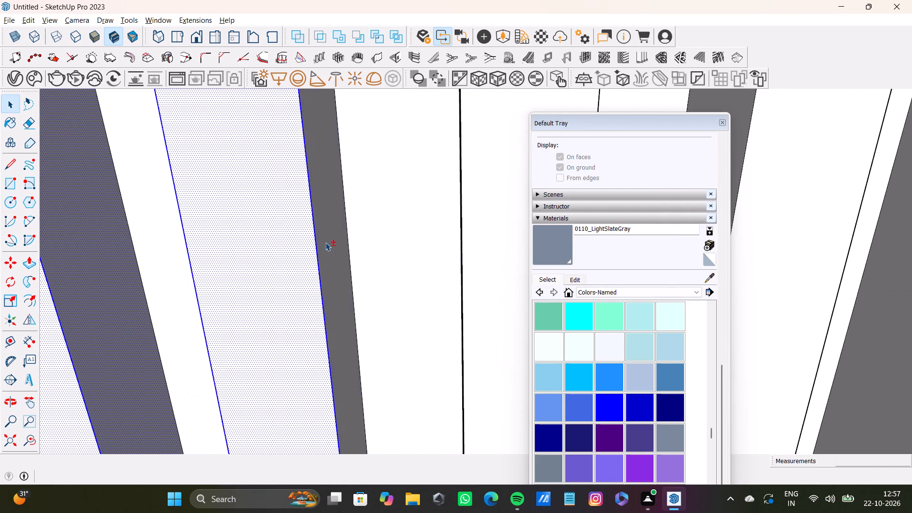
pyautogui.keyDown('shift'); pyautogui.scroll(-11, 322, 245); pyautogui.keyUp('shift')
pyautogui.moveTo(310, 282); pyautogui.dragTo(441, 295, button='middle')
pyautogui.scroll(4, 279, 303)
pyautogui.keyDown('shift'); pyautogui.doubleClick(266, 318); pyautogui.keyUp('shift')
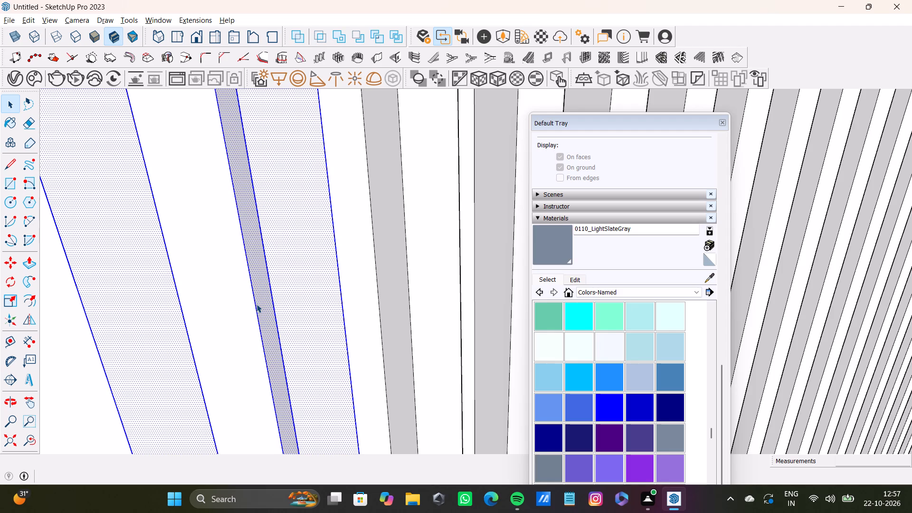
# Add the front face of the fourth wall strip from the left unit to the selection.
pyautogui.scroll(-14, 237, 282)
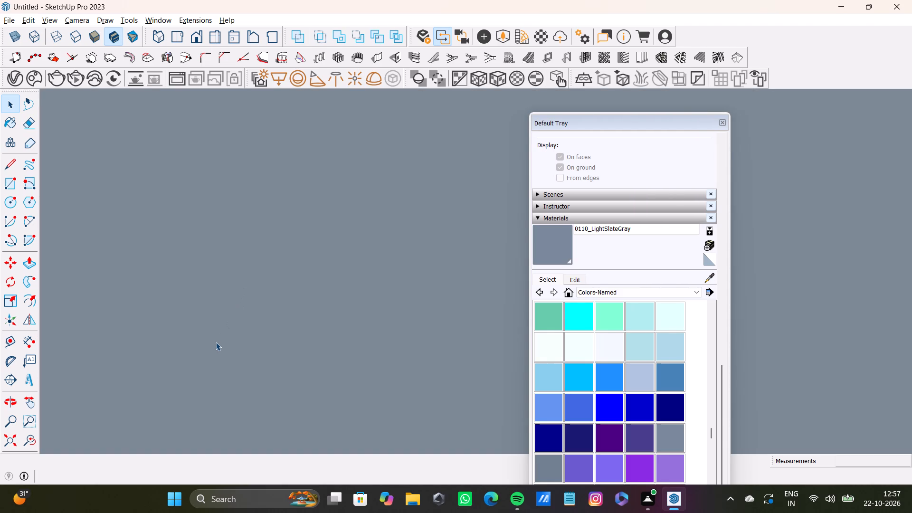
pyautogui.click(26, 443)
pyautogui.click(3, 443)
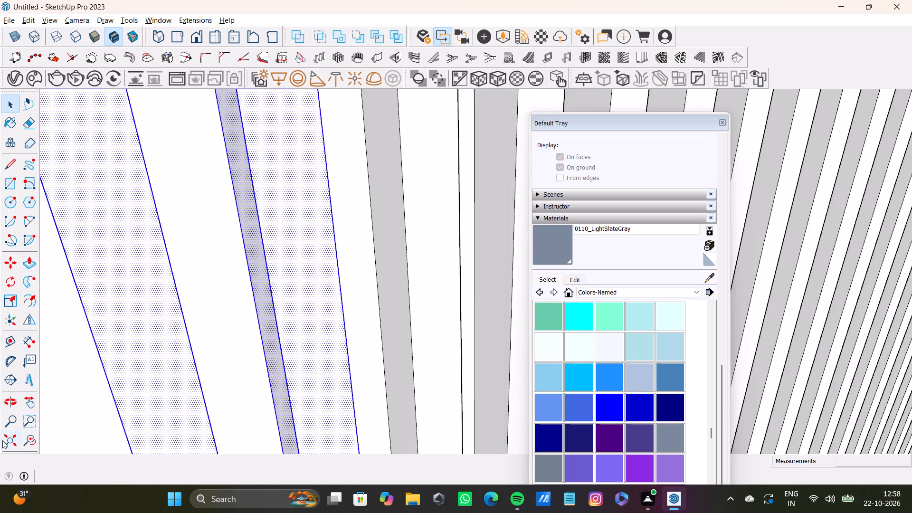
pyautogui.scroll(4, 398, 272)
pyautogui.keyDown('shift'); pyautogui.moveTo(393, 258); pyautogui.dragTo(107, 275, button='middle'); pyautogui.keyUp('shift')
pyautogui.keyDown('shift'); pyautogui.scroll(-8, 140, 252); pyautogui.keyUp('shift')
pyautogui.keyDown('shift'); pyautogui.moveTo(332, 274); pyautogui.dragTo(165, 324, button='middle'); pyautogui.keyUp('shift')
pyautogui.keyDown('shift'); pyautogui.scroll(2, 233, 267); pyautogui.keyUp('shift')
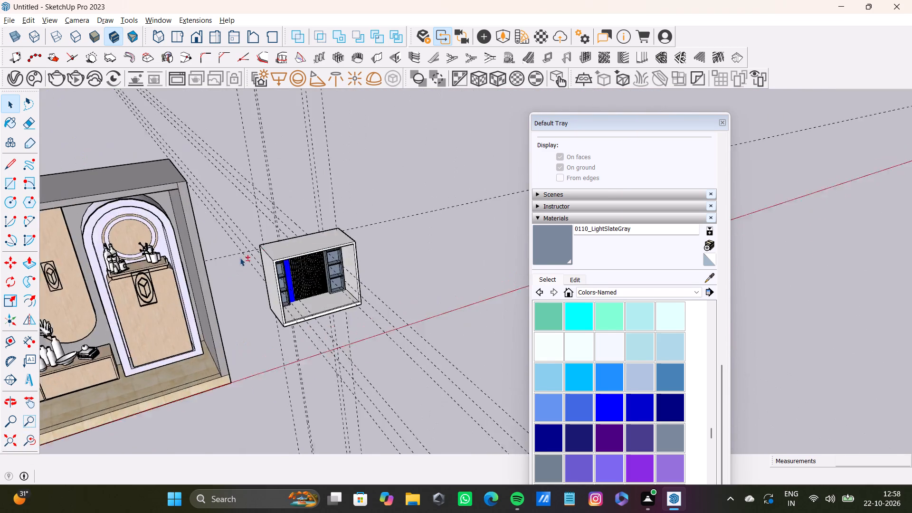
pyautogui.keyDown('shift'); pyautogui.scroll(20, 240, 257); pyautogui.keyUp('shift')
pyautogui.keyDown('shift'); pyautogui.scroll(5, 240, 257); pyautogui.keyUp('shift')
pyautogui.moveTo(303, 263); pyautogui.dragTo(275, 237, button='middle')
pyautogui.scroll(8, 275, 222)
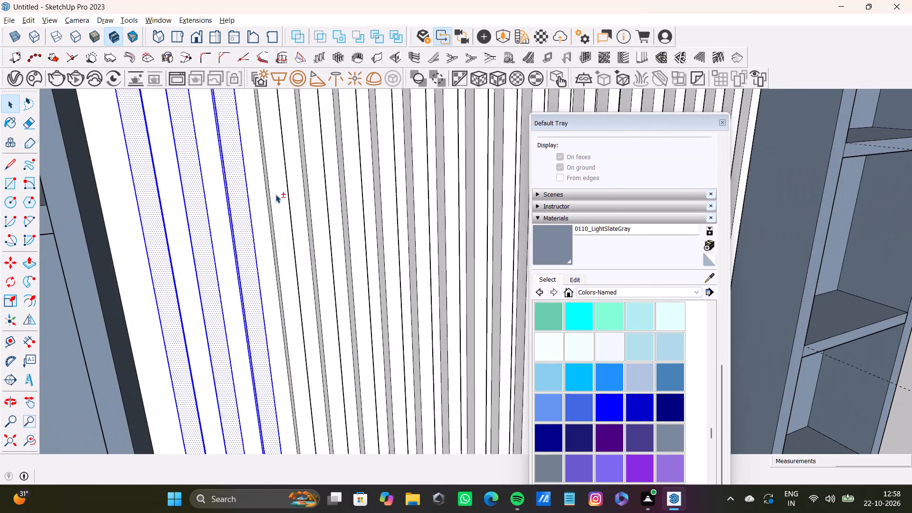
pyautogui.keyDown('shift'); pyautogui.doubleClick(283, 204); pyautogui.keyUp('shift')
# Add both side faces of the fourth wall strip to the selection.
pyautogui.keyDown('shift'); pyautogui.moveTo(275, 227); pyautogui.dragTo(313, 228, button='middle'); pyautogui.keyUp('shift')
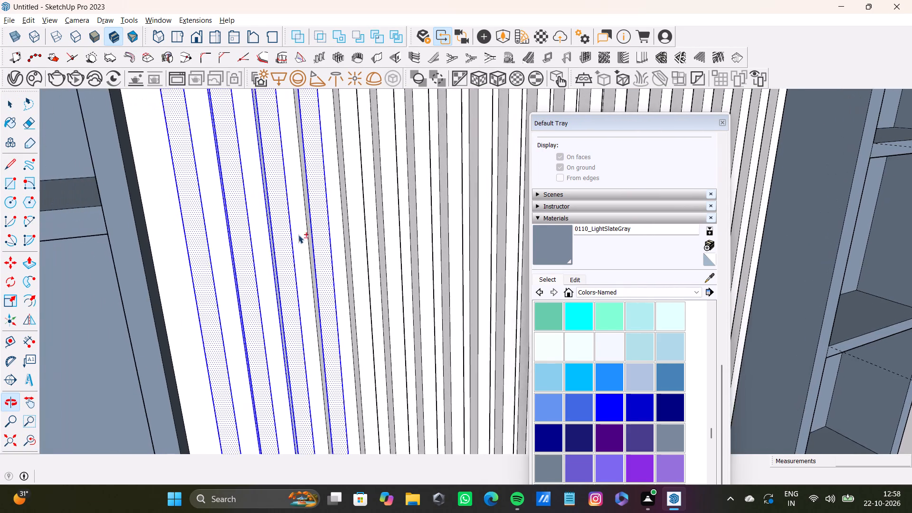
pyautogui.keyDown('shift'); pyautogui.scroll(8, 289, 237); pyautogui.keyUp('shift')
pyautogui.moveTo(324, 237); pyautogui.dragTo(367, 237, button='middle')
pyautogui.keyDown('shift'); pyautogui.scroll(4, 348, 242); pyautogui.keyUp('shift')
pyautogui.keyDown('shift'); pyautogui.doubleClick(331, 244); pyautogui.keyUp('shift')
pyautogui.moveTo(398, 262); pyautogui.dragTo(139, 267, button='middle')
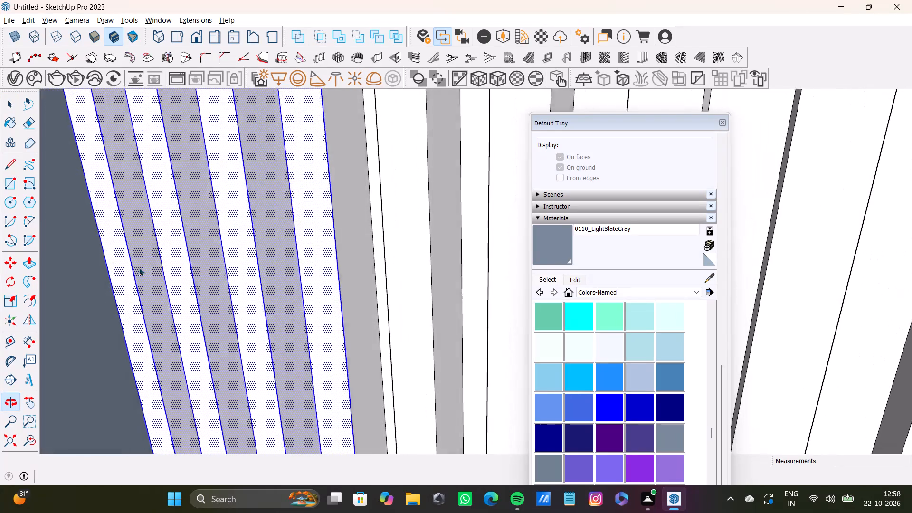
pyautogui.moveTo(139, 267); pyautogui.dragTo(140, 271, button='middle')
pyautogui.keyDown('shift'); pyautogui.scroll(3, 283, 226); pyautogui.keyUp('shift')
pyautogui.keyDown('shift'); pyautogui.doubleClick(369, 228); pyautogui.keyUp('shift')
# Add the fifth wall strip's front and both side faces to the selection.
pyautogui.keyDown('shift'); pyautogui.doubleClick(450, 250); pyautogui.keyUp('shift')
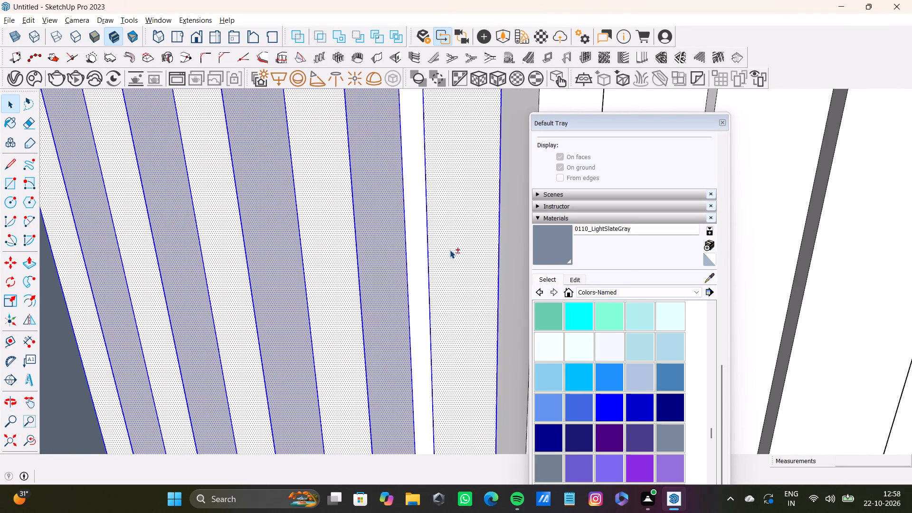
pyautogui.keyDown('shift'); pyautogui.moveTo(450, 250); pyautogui.dragTo(297, 252, button='middle'); pyautogui.keyUp('shift')
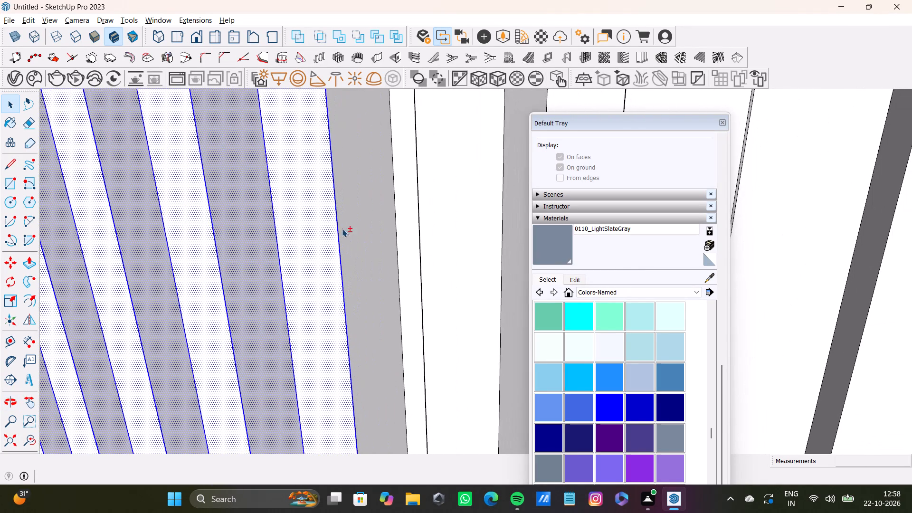
pyautogui.keyDown('shift'); pyautogui.doubleClick(365, 223); pyautogui.keyUp('shift')
pyautogui.moveTo(340, 254); pyautogui.dragTo(555, 268, button='middle')
pyautogui.scroll(3, 253, 289)
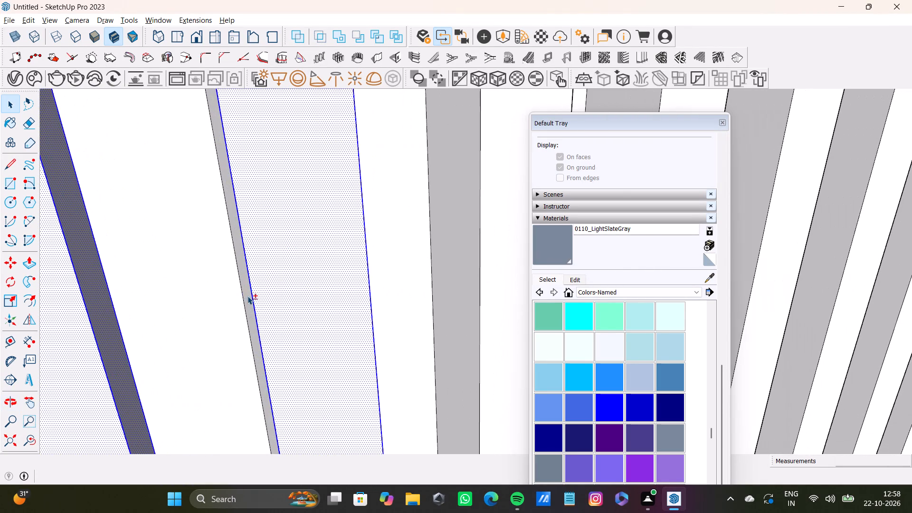
pyautogui.keyDown('shift'); pyautogui.doubleClick(247, 296); pyautogui.keyUp('shift')
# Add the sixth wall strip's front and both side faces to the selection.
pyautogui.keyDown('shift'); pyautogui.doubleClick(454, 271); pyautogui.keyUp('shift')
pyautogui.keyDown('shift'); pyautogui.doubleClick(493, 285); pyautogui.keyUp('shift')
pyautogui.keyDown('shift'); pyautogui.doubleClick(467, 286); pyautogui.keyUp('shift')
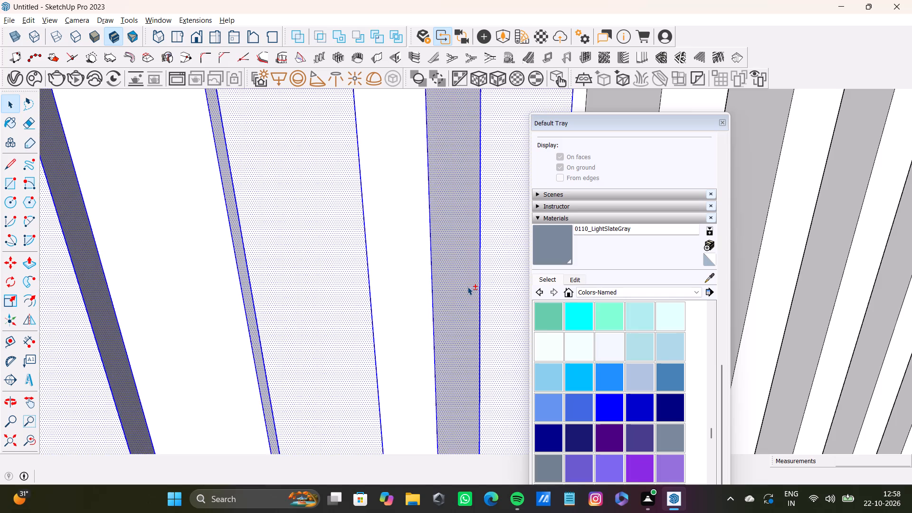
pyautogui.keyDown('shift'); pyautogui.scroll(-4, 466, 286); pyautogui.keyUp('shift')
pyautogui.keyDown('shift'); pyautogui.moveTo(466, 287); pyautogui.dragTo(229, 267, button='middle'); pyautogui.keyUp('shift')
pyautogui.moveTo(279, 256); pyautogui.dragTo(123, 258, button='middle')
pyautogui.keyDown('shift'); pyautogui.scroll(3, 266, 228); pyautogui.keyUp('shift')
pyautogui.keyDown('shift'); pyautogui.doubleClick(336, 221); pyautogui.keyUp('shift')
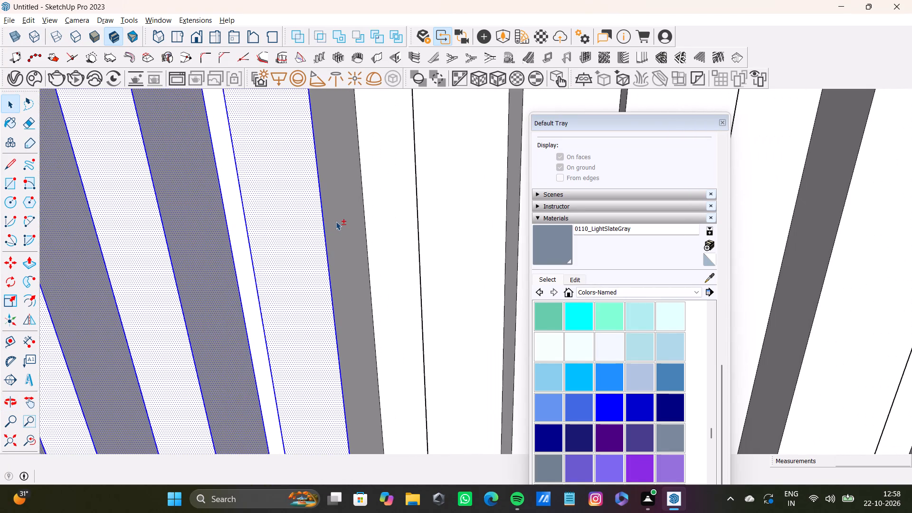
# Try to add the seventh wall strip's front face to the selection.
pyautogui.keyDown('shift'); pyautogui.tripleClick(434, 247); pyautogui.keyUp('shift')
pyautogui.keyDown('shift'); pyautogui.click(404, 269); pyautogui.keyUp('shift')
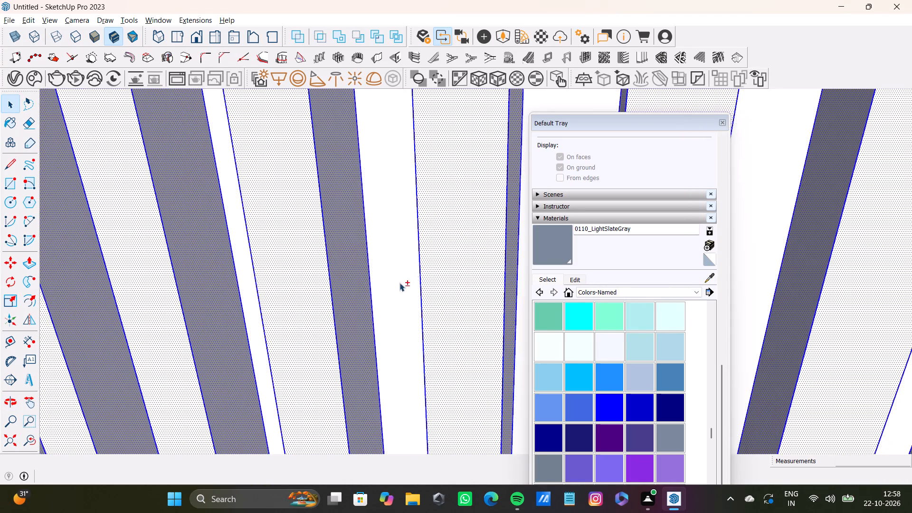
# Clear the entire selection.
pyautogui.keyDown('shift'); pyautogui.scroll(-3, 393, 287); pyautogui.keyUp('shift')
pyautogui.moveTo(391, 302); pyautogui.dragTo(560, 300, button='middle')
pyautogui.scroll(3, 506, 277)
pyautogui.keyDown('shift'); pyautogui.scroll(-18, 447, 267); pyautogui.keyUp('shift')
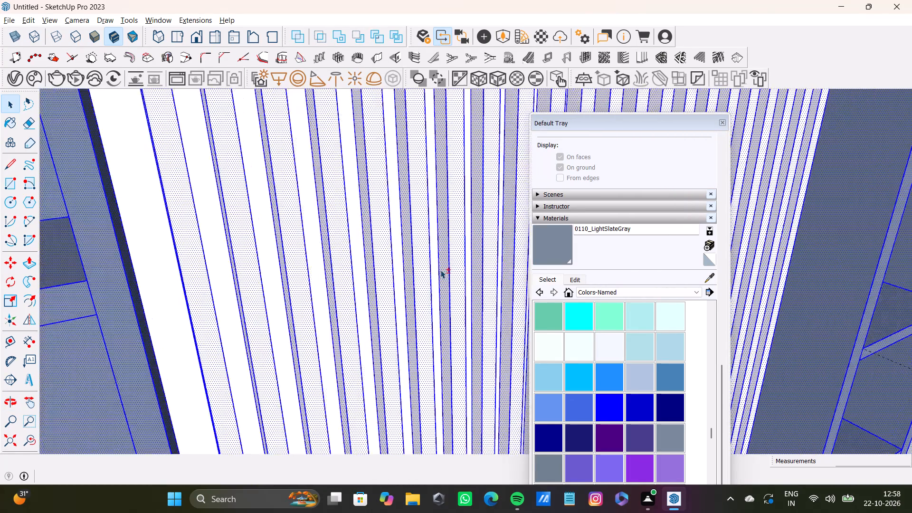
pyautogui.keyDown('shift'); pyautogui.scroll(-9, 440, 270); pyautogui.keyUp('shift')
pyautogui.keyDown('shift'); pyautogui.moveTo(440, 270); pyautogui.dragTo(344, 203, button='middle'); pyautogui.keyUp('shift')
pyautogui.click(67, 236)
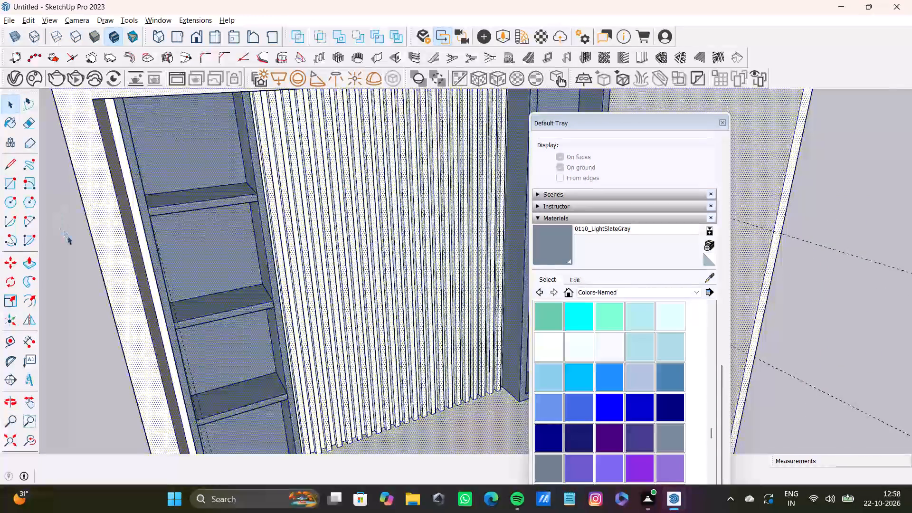
# Select the front and right side faces of the first wall strip beside the left shelf unit.
pyautogui.scroll(-8, 283, 304)
pyautogui.moveTo(284, 302); pyautogui.dragTo(186, 248, button='middle')
pyautogui.scroll(6, 261, 239)
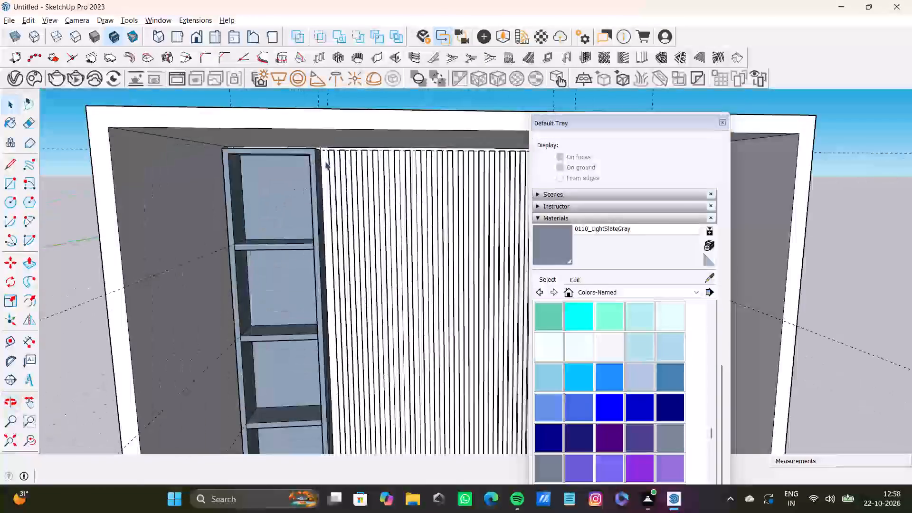
pyautogui.scroll(15, 325, 161)
pyautogui.click(332, 149)
pyautogui.scroll(5, 339, 148)
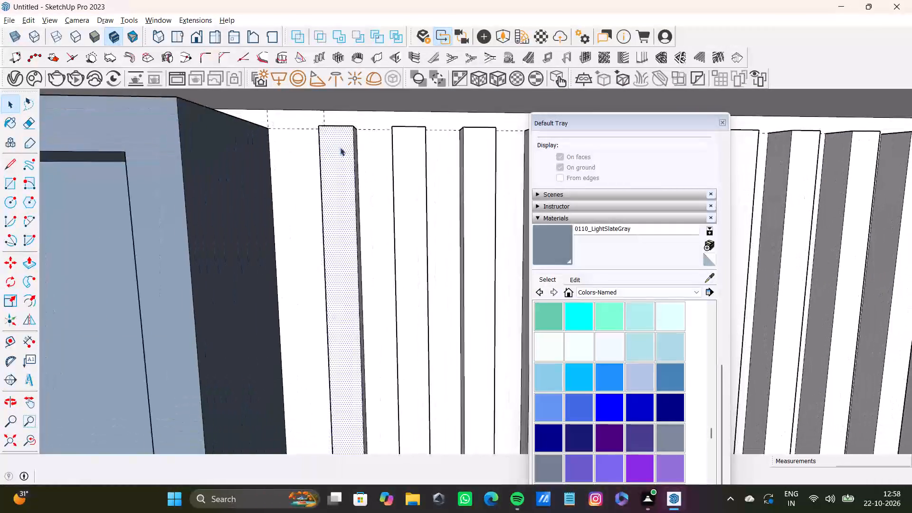
pyautogui.moveTo(340, 147); pyautogui.dragTo(276, 161, button='middle')
pyautogui.keyDown('shift'); pyautogui.scroll(6, 369, 142); pyautogui.keyUp('shift')
pyautogui.keyDown('shift'); pyautogui.click(366, 140); pyautogui.keyUp('shift')
# Add the first wall strip's left side face, the one facing the left shelf unit, to the selection.
pyautogui.keyDown('shift'); pyautogui.scroll(-5, 357, 141); pyautogui.keyUp('shift')
pyautogui.moveTo(328, 159); pyautogui.dragTo(410, 178, button='middle')
pyautogui.scroll(4, 346, 172)
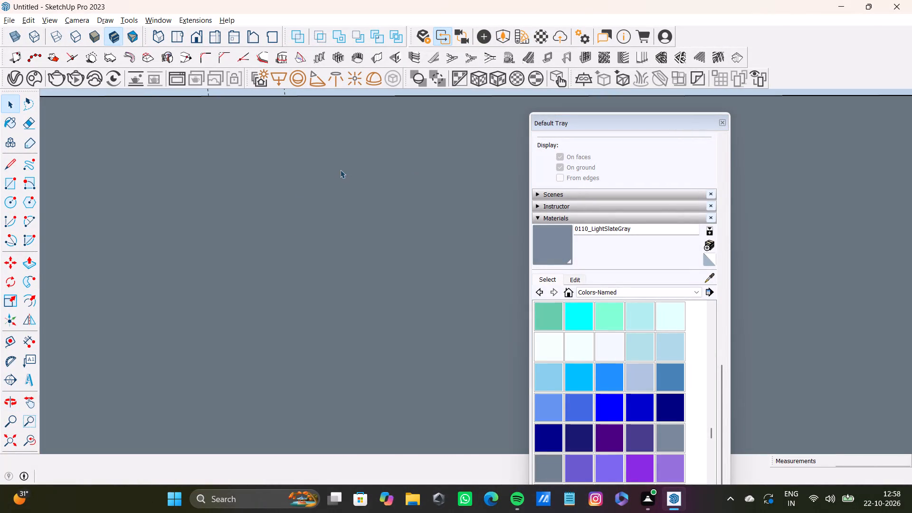
pyautogui.click(29, 441)
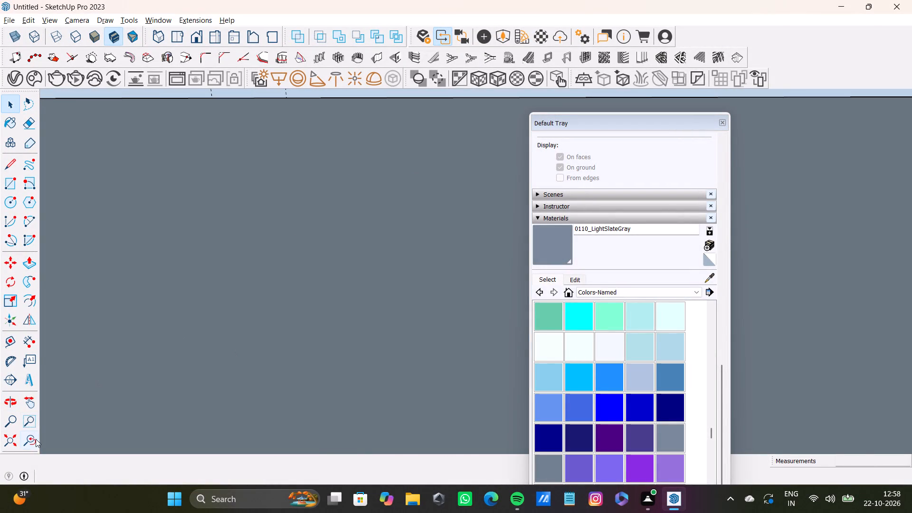
pyautogui.click(36, 439)
pyautogui.scroll(5, 301, 210)
pyautogui.keyDown('shift'); pyautogui.moveTo(304, 189); pyautogui.dragTo(254, 194, button='middle'); pyautogui.keyUp('shift')
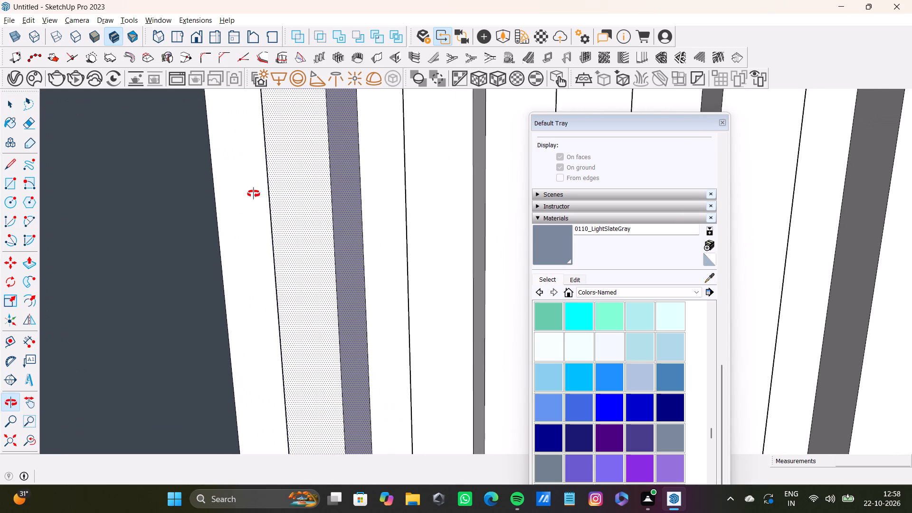
pyautogui.keyDown('shift'); pyautogui.moveTo(254, 194); pyautogui.dragTo(374, 209, button='middle'); pyautogui.keyUp('shift')
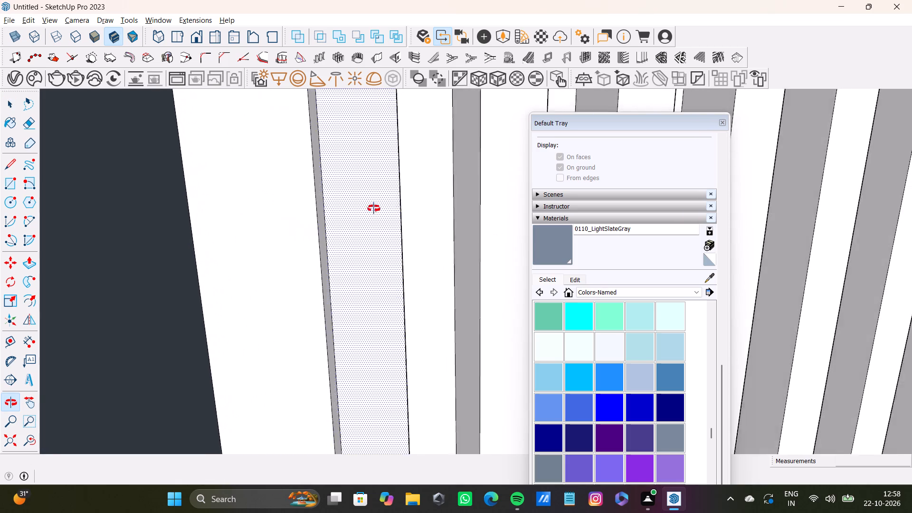
pyautogui.keyDown('shift'); pyautogui.moveTo(374, 209); pyautogui.dragTo(389, 216, button='middle'); pyautogui.keyUp('shift')
pyautogui.keyDown('shift'); pyautogui.scroll(2, 294, 223); pyautogui.keyUp('shift')
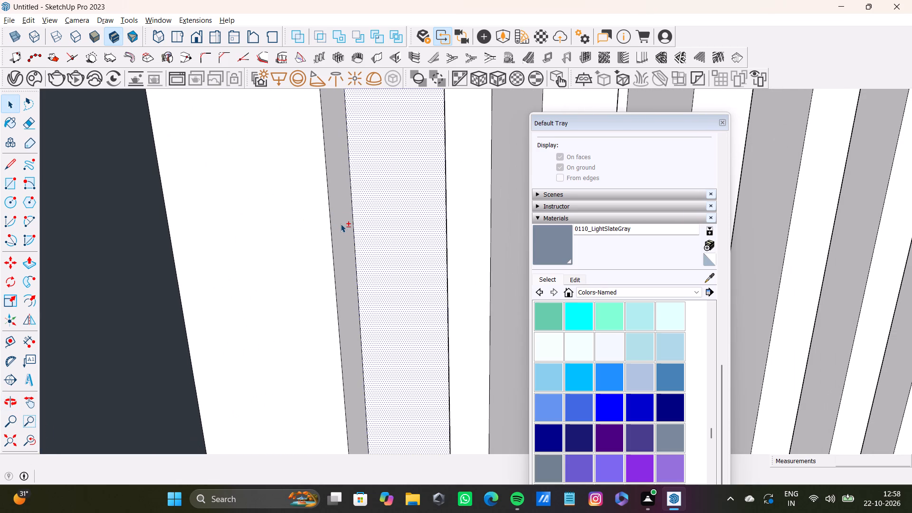
pyautogui.keyDown('shift'); pyautogui.click(341, 224); pyautogui.keyUp('shift')
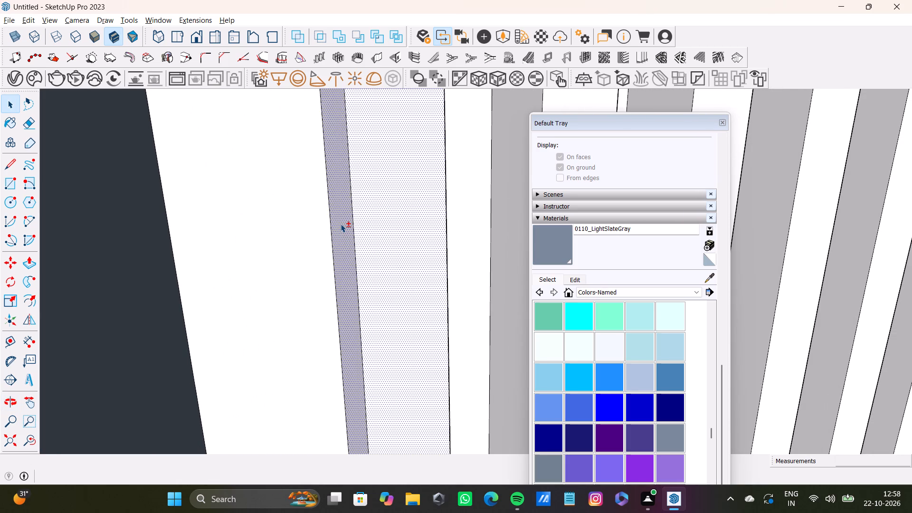
# Add the top end face of the first wall strip to the selection.
pyautogui.keyDown('shift'); pyautogui.scroll(-9, 341, 224); pyautogui.keyUp('shift')
pyautogui.keyDown('shift'); pyautogui.click(33, 442); pyautogui.keyUp('shift')
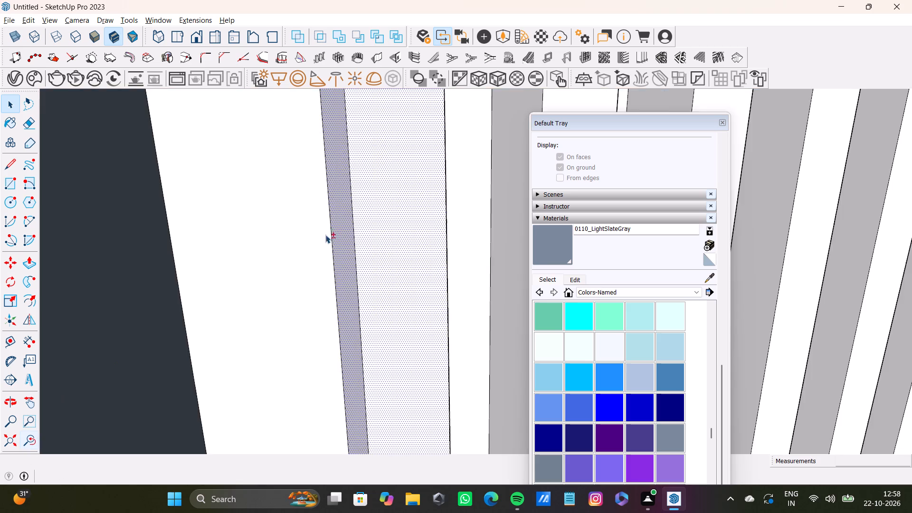
pyautogui.keyDown('shift'); pyautogui.scroll(3, 375, 144); pyautogui.keyUp('shift')
pyautogui.keyDown('shift'); pyautogui.moveTo(375, 146); pyautogui.dragTo(333, 266, button='middle'); pyautogui.keyUp('shift')
pyautogui.keyDown('shift'); pyautogui.scroll(4, 306, 164); pyautogui.keyUp('shift')
pyautogui.keyDown('shift'); pyautogui.click(324, 112); pyautogui.keyUp('shift')
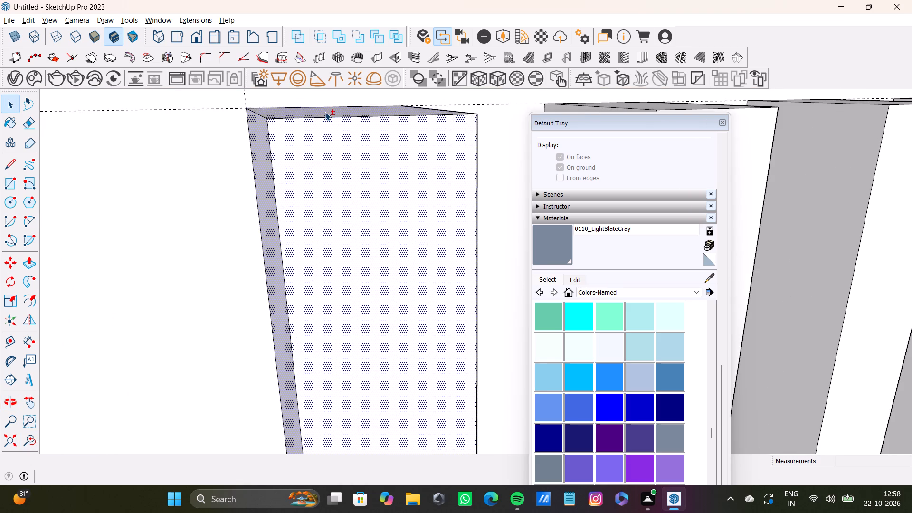
# Add the second wall strip's front and both side faces to the selection.
pyautogui.keyDown('shift'); pyautogui.scroll(-9, 325, 112); pyautogui.keyUp('shift')
pyautogui.keyDown('shift'); pyautogui.moveTo(393, 190); pyautogui.dragTo(222, 220, button='middle'); pyautogui.keyUp('shift')
pyautogui.keyDown('shift'); pyautogui.click(31, 445); pyautogui.keyUp('shift')
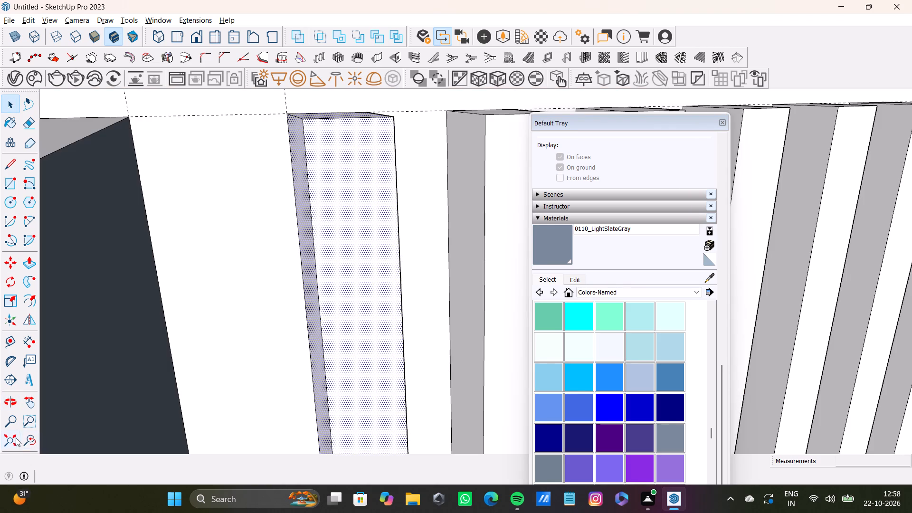
pyautogui.keyDown('shift'); pyautogui.moveTo(399, 252); pyautogui.dragTo(312, 265, button='middle'); pyautogui.keyUp('shift')
pyautogui.keyDown('shift'); pyautogui.click(409, 249); pyautogui.keyUp('shift')
pyautogui.keyDown('shift'); pyautogui.click(390, 254); pyautogui.keyUp('shift')
pyautogui.keyDown('shift'); pyautogui.scroll(-3, 402, 276); pyautogui.keyUp('shift')
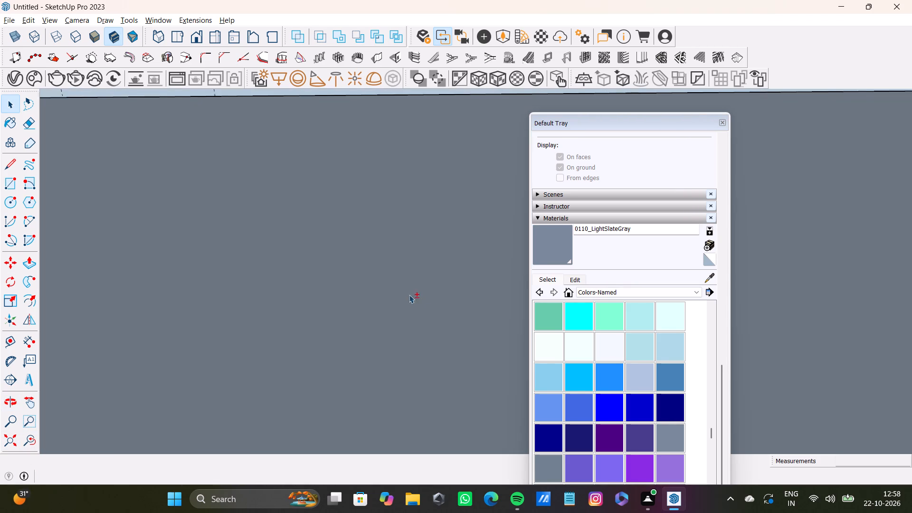
pyautogui.keyDown('shift'); pyautogui.middleClick(426, 307); pyautogui.keyUp('shift')
pyautogui.click(30, 438)
pyautogui.moveTo(361, 407); pyautogui.dragTo(59, 369, button='middle')
pyautogui.scroll(3, 322, 280)
pyautogui.keyDown('shift'); pyautogui.click(297, 285); pyautogui.keyUp('shift')
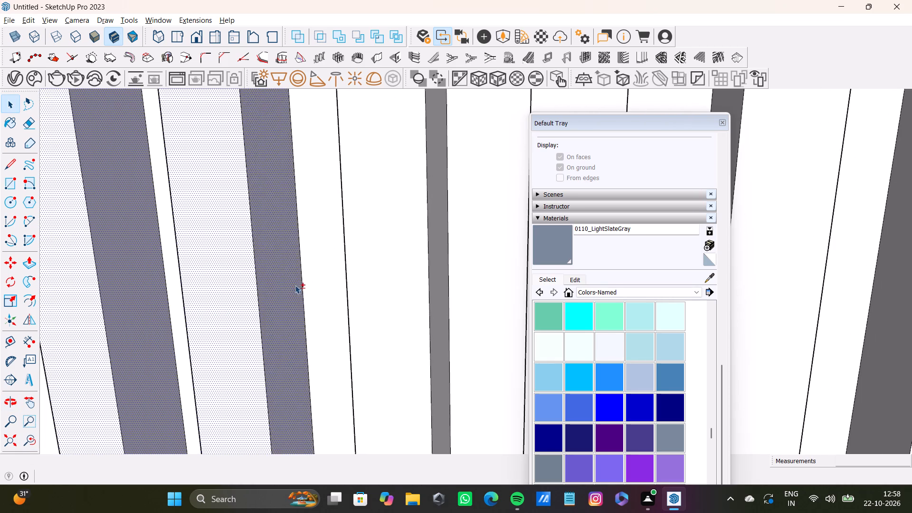
# Add the third wall strip's front and right side faces to the selection.
pyautogui.keyDown('shift'); pyautogui.scroll(-3, 295, 261); pyautogui.keyUp('shift')
pyautogui.keyDown('shift'); pyautogui.moveTo(295, 261); pyautogui.dragTo(282, 301, button='middle'); pyautogui.keyUp('shift')
pyautogui.keyDown('shift'); pyautogui.click(343, 279); pyautogui.keyUp('shift')
pyautogui.keyDown('shift'); pyautogui.click(382, 273); pyautogui.keyUp('shift')
pyautogui.keyDown('shift'); pyautogui.scroll(-3, 393, 282); pyautogui.keyUp('shift')
pyautogui.keyDown('shift'); pyautogui.moveTo(382, 297); pyautogui.dragTo(349, 296, button='middle'); pyautogui.keyUp('shift')
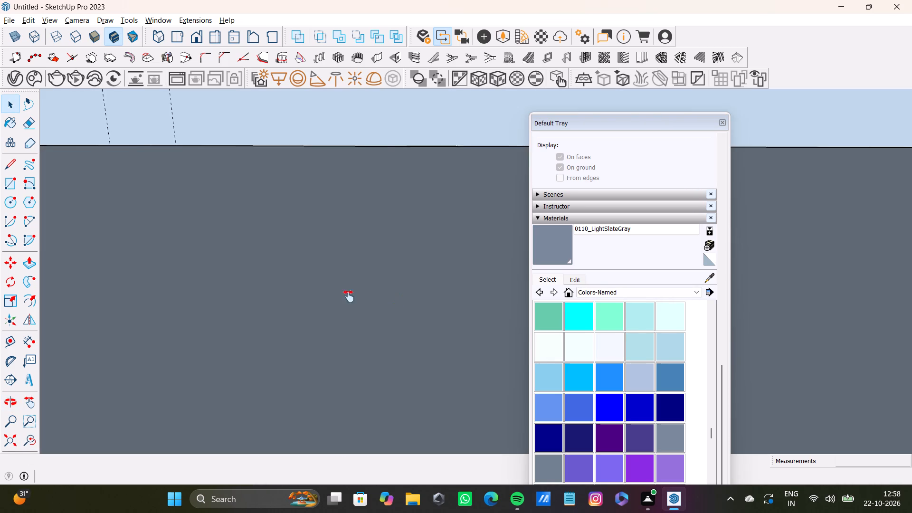
pyautogui.keyDown('shift'); pyautogui.moveTo(349, 296); pyautogui.dragTo(323, 295, button='middle'); pyautogui.keyUp('shift')
pyautogui.keyDown('shift'); pyautogui.click(28, 440); pyautogui.keyUp('shift')
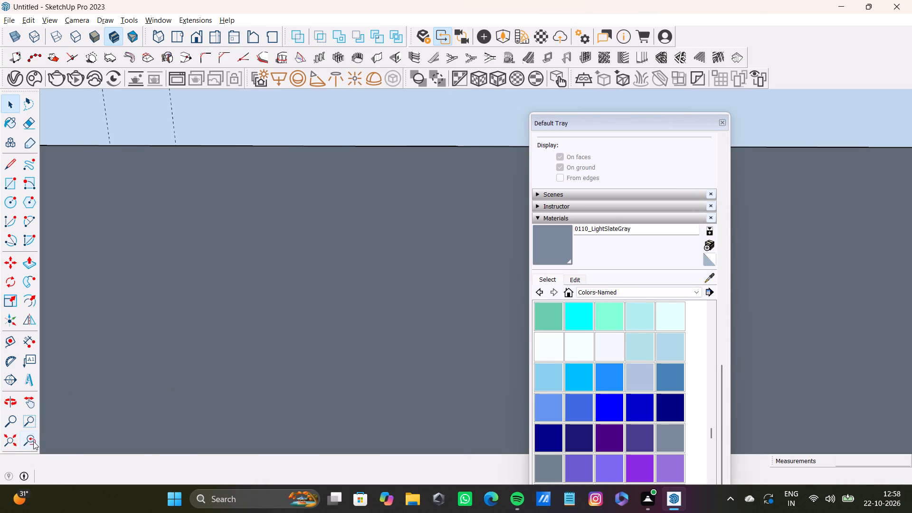
pyautogui.keyDown('shift'); pyautogui.click(33, 441); pyautogui.keyUp('shift')
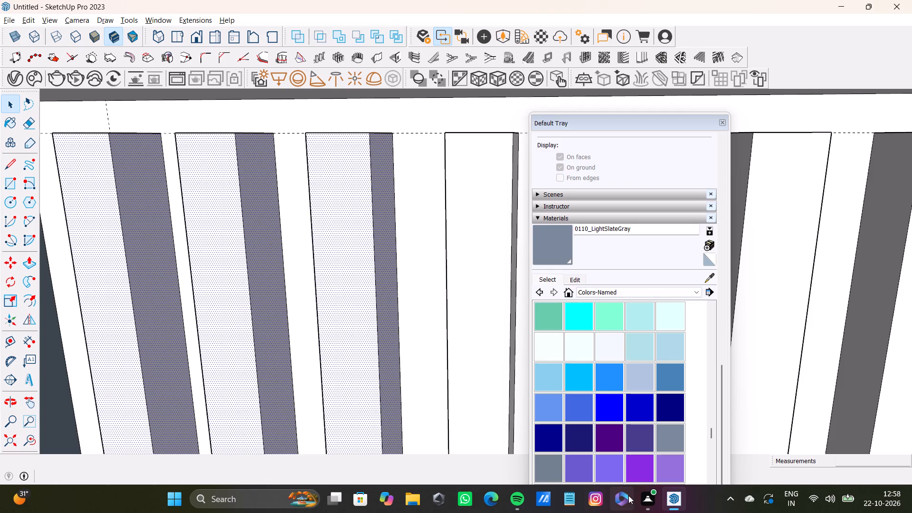
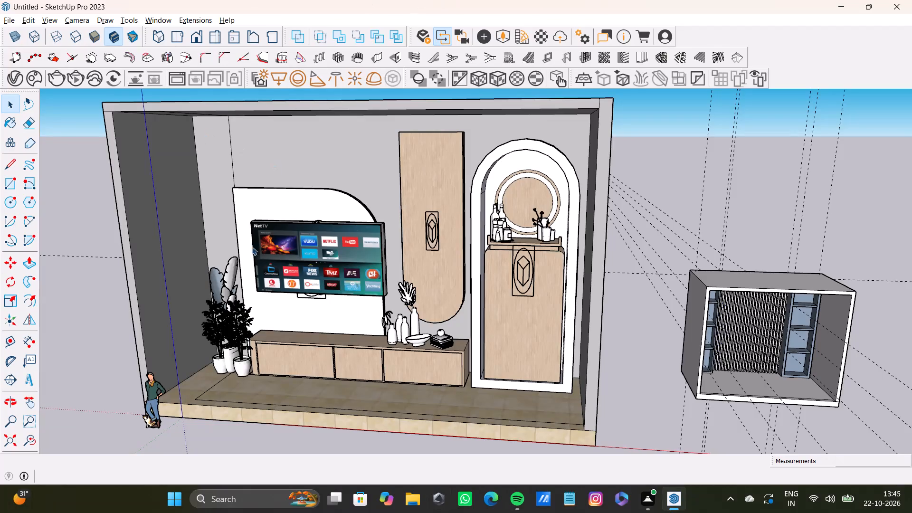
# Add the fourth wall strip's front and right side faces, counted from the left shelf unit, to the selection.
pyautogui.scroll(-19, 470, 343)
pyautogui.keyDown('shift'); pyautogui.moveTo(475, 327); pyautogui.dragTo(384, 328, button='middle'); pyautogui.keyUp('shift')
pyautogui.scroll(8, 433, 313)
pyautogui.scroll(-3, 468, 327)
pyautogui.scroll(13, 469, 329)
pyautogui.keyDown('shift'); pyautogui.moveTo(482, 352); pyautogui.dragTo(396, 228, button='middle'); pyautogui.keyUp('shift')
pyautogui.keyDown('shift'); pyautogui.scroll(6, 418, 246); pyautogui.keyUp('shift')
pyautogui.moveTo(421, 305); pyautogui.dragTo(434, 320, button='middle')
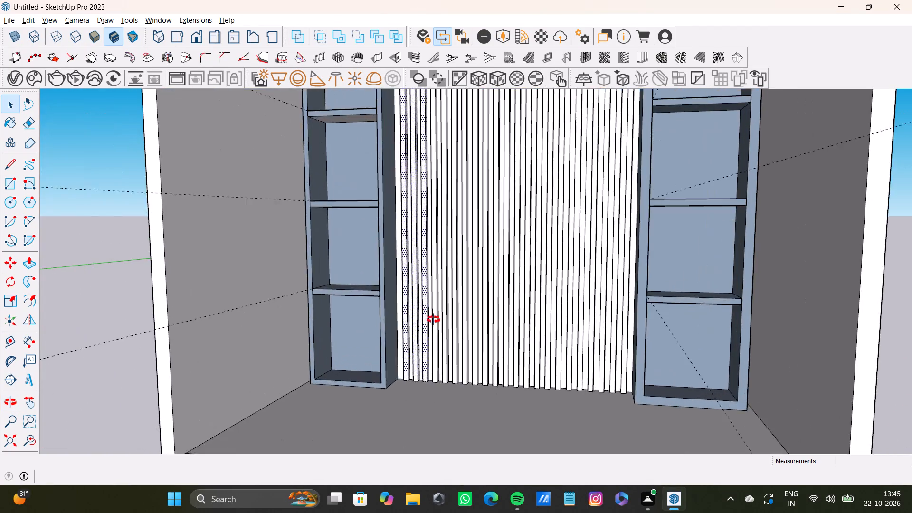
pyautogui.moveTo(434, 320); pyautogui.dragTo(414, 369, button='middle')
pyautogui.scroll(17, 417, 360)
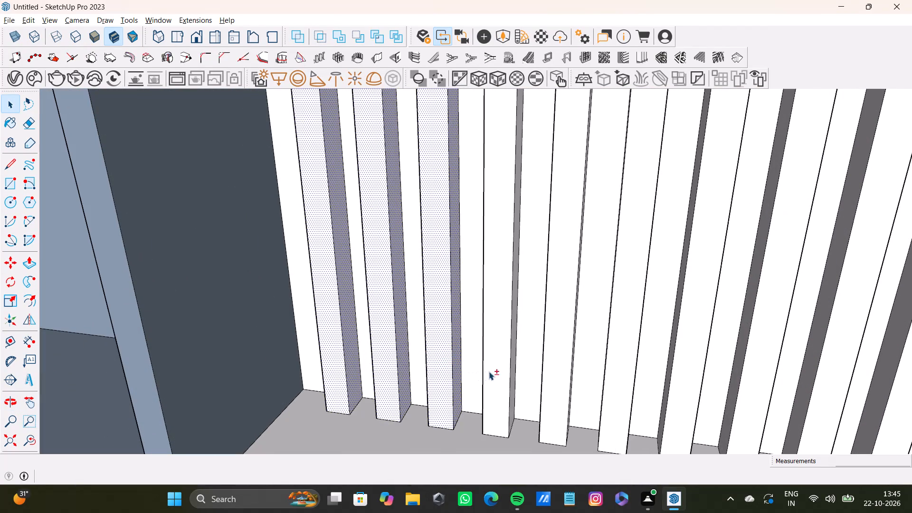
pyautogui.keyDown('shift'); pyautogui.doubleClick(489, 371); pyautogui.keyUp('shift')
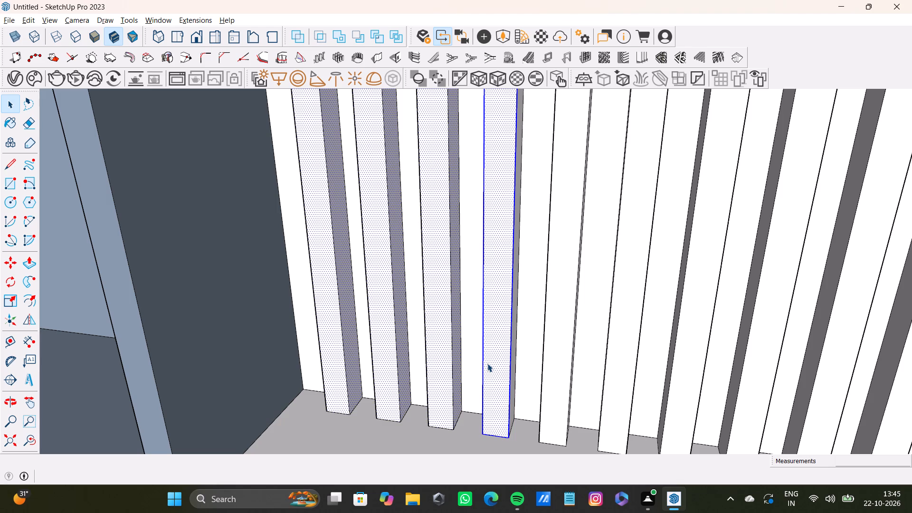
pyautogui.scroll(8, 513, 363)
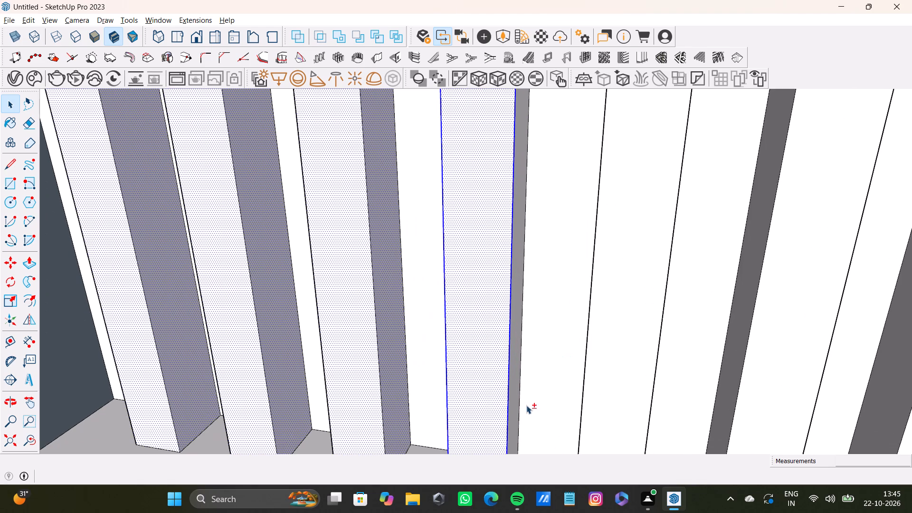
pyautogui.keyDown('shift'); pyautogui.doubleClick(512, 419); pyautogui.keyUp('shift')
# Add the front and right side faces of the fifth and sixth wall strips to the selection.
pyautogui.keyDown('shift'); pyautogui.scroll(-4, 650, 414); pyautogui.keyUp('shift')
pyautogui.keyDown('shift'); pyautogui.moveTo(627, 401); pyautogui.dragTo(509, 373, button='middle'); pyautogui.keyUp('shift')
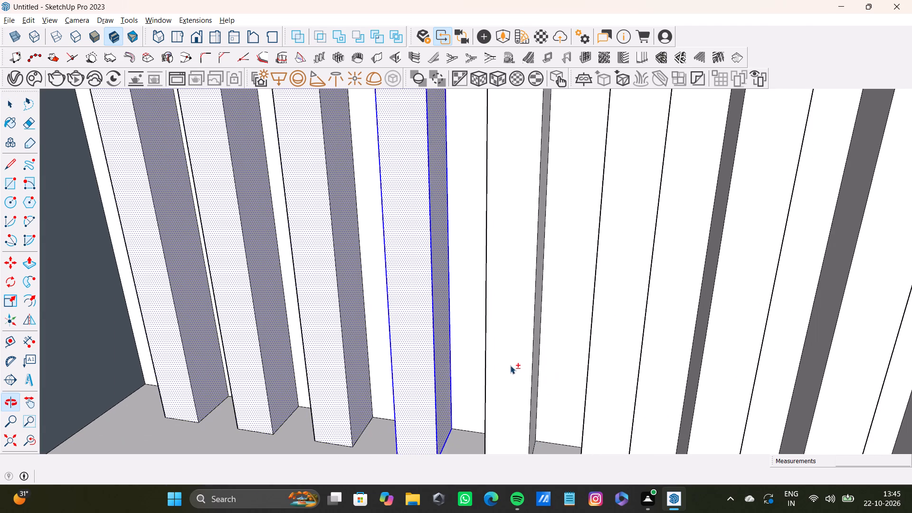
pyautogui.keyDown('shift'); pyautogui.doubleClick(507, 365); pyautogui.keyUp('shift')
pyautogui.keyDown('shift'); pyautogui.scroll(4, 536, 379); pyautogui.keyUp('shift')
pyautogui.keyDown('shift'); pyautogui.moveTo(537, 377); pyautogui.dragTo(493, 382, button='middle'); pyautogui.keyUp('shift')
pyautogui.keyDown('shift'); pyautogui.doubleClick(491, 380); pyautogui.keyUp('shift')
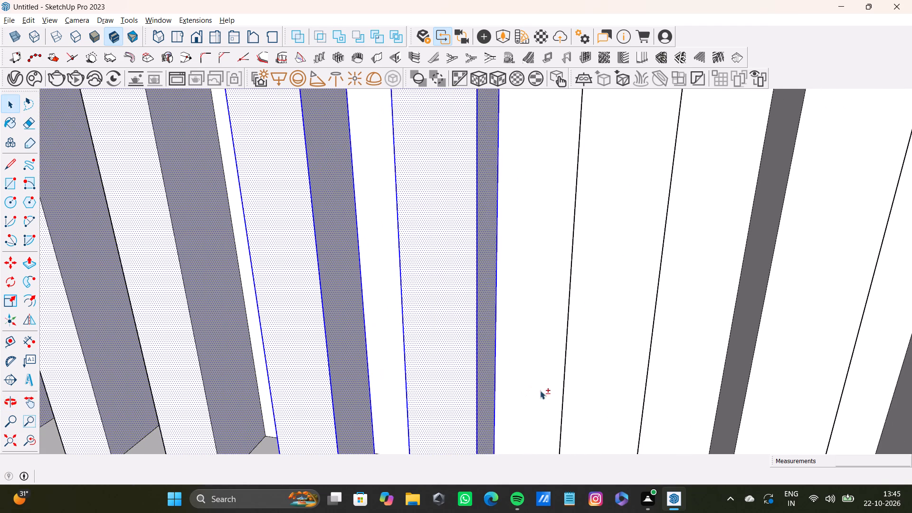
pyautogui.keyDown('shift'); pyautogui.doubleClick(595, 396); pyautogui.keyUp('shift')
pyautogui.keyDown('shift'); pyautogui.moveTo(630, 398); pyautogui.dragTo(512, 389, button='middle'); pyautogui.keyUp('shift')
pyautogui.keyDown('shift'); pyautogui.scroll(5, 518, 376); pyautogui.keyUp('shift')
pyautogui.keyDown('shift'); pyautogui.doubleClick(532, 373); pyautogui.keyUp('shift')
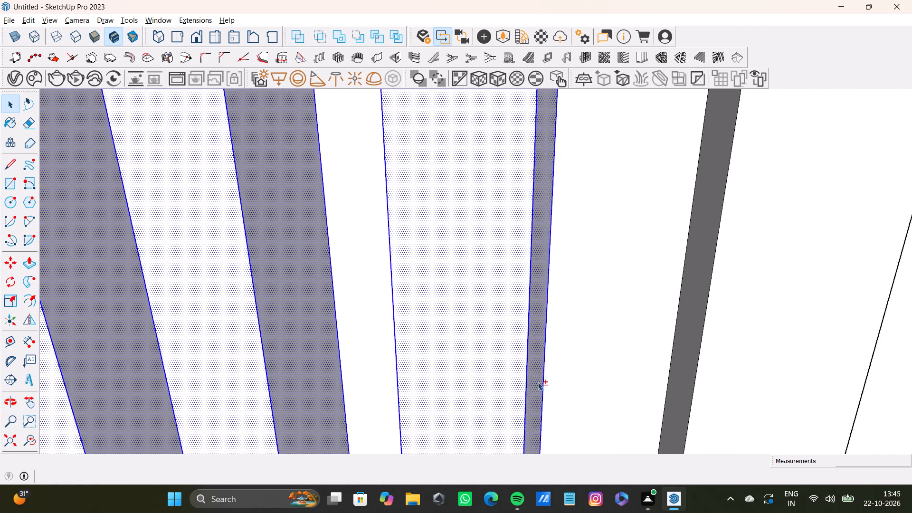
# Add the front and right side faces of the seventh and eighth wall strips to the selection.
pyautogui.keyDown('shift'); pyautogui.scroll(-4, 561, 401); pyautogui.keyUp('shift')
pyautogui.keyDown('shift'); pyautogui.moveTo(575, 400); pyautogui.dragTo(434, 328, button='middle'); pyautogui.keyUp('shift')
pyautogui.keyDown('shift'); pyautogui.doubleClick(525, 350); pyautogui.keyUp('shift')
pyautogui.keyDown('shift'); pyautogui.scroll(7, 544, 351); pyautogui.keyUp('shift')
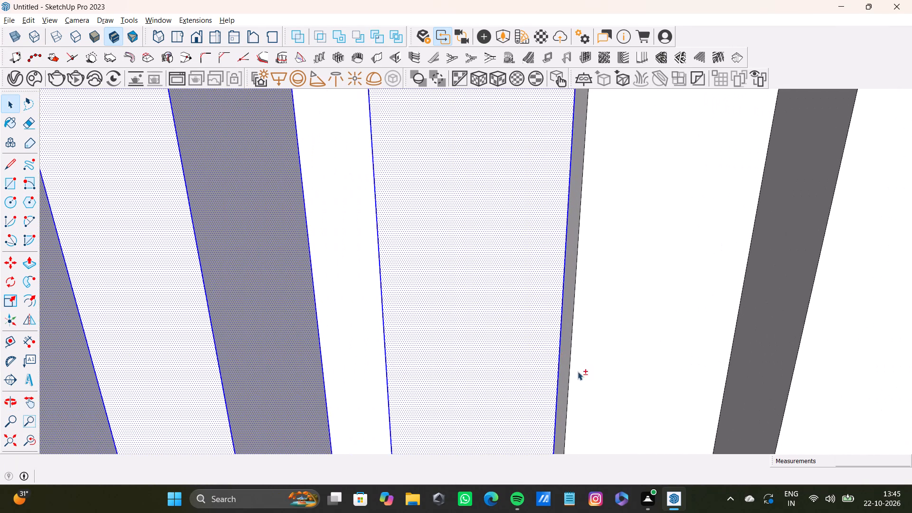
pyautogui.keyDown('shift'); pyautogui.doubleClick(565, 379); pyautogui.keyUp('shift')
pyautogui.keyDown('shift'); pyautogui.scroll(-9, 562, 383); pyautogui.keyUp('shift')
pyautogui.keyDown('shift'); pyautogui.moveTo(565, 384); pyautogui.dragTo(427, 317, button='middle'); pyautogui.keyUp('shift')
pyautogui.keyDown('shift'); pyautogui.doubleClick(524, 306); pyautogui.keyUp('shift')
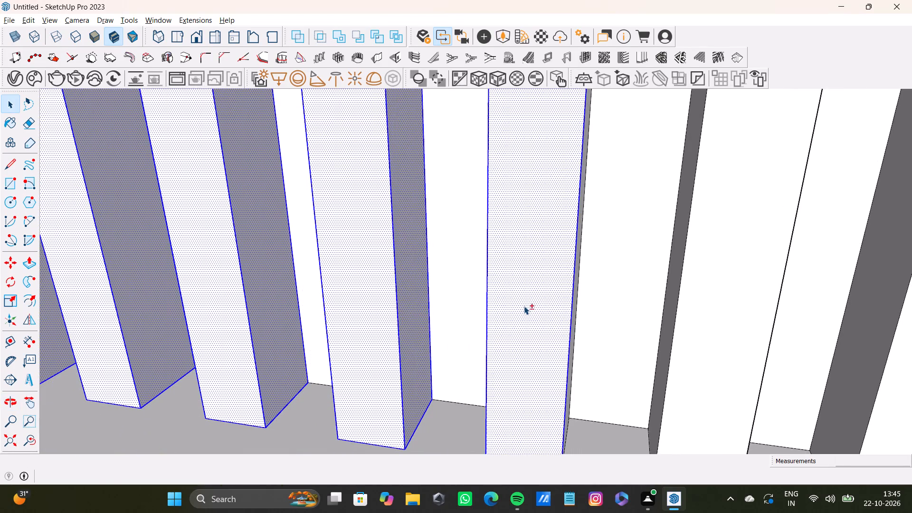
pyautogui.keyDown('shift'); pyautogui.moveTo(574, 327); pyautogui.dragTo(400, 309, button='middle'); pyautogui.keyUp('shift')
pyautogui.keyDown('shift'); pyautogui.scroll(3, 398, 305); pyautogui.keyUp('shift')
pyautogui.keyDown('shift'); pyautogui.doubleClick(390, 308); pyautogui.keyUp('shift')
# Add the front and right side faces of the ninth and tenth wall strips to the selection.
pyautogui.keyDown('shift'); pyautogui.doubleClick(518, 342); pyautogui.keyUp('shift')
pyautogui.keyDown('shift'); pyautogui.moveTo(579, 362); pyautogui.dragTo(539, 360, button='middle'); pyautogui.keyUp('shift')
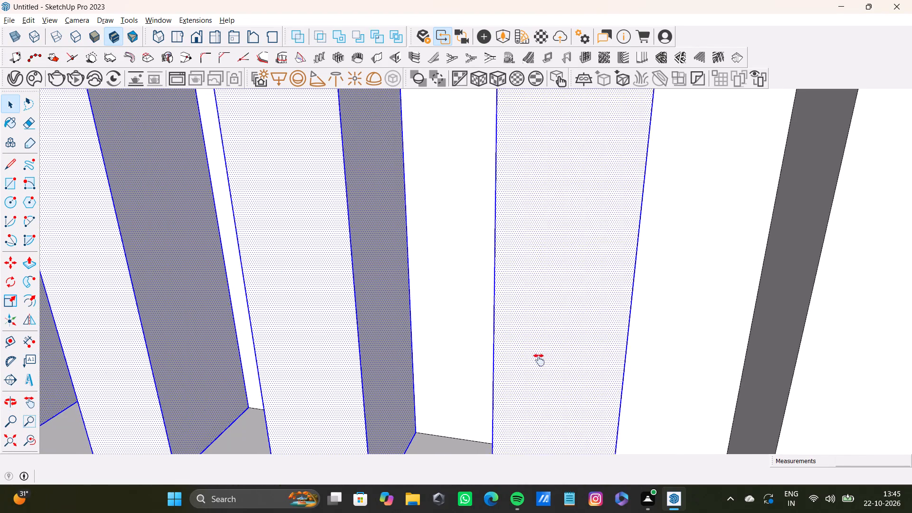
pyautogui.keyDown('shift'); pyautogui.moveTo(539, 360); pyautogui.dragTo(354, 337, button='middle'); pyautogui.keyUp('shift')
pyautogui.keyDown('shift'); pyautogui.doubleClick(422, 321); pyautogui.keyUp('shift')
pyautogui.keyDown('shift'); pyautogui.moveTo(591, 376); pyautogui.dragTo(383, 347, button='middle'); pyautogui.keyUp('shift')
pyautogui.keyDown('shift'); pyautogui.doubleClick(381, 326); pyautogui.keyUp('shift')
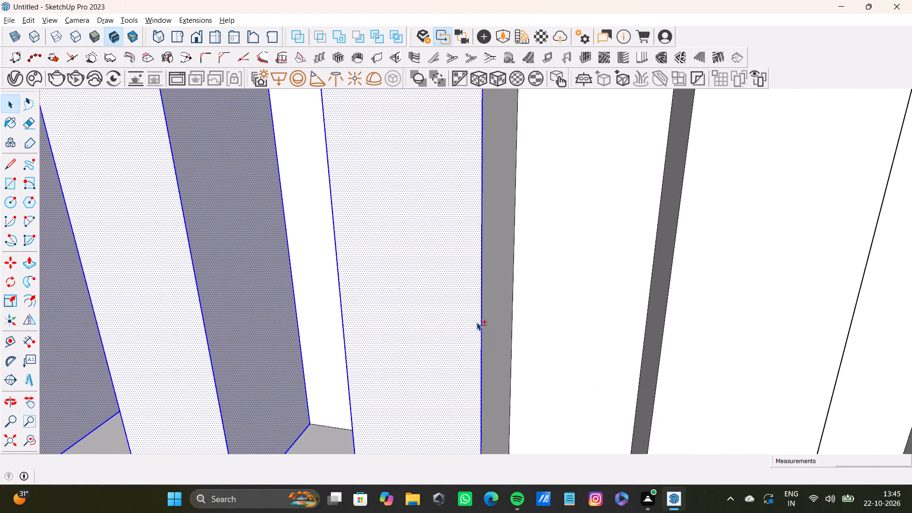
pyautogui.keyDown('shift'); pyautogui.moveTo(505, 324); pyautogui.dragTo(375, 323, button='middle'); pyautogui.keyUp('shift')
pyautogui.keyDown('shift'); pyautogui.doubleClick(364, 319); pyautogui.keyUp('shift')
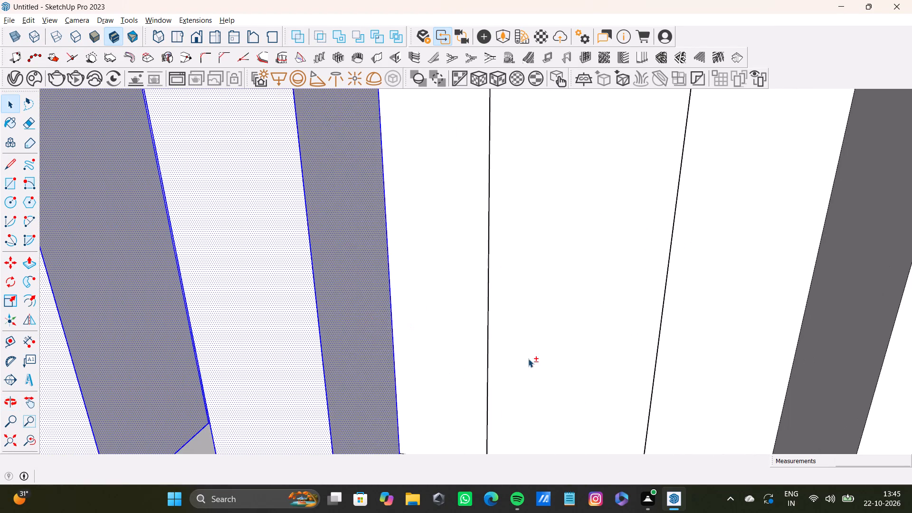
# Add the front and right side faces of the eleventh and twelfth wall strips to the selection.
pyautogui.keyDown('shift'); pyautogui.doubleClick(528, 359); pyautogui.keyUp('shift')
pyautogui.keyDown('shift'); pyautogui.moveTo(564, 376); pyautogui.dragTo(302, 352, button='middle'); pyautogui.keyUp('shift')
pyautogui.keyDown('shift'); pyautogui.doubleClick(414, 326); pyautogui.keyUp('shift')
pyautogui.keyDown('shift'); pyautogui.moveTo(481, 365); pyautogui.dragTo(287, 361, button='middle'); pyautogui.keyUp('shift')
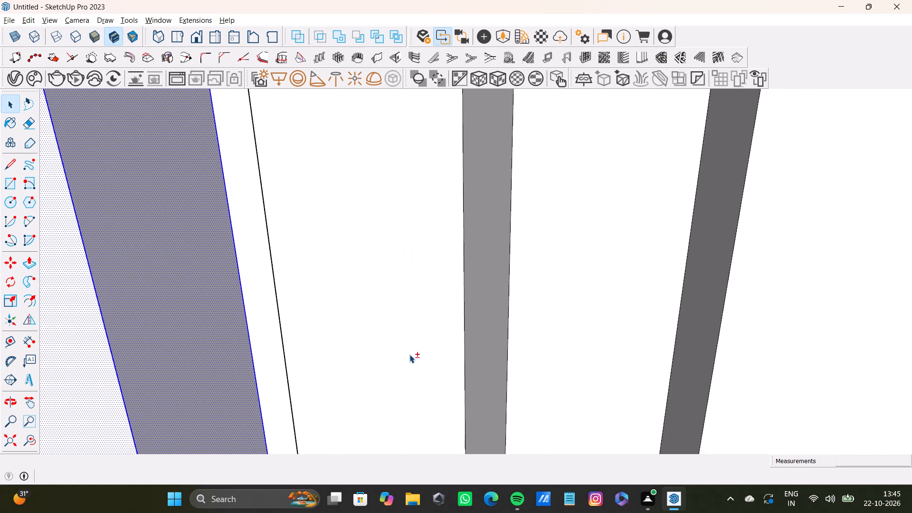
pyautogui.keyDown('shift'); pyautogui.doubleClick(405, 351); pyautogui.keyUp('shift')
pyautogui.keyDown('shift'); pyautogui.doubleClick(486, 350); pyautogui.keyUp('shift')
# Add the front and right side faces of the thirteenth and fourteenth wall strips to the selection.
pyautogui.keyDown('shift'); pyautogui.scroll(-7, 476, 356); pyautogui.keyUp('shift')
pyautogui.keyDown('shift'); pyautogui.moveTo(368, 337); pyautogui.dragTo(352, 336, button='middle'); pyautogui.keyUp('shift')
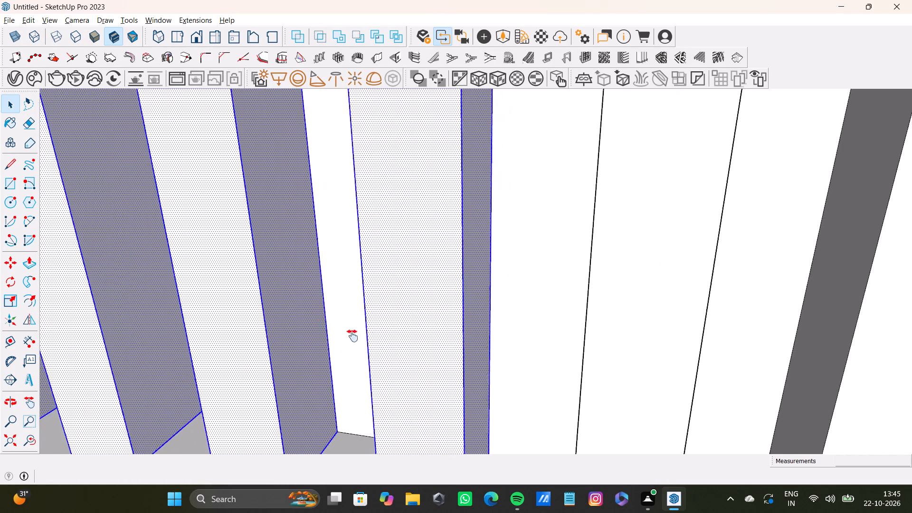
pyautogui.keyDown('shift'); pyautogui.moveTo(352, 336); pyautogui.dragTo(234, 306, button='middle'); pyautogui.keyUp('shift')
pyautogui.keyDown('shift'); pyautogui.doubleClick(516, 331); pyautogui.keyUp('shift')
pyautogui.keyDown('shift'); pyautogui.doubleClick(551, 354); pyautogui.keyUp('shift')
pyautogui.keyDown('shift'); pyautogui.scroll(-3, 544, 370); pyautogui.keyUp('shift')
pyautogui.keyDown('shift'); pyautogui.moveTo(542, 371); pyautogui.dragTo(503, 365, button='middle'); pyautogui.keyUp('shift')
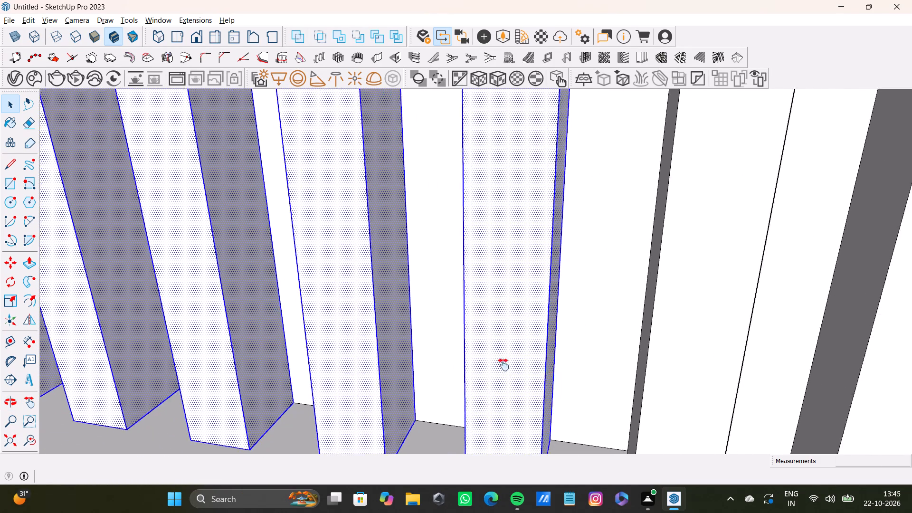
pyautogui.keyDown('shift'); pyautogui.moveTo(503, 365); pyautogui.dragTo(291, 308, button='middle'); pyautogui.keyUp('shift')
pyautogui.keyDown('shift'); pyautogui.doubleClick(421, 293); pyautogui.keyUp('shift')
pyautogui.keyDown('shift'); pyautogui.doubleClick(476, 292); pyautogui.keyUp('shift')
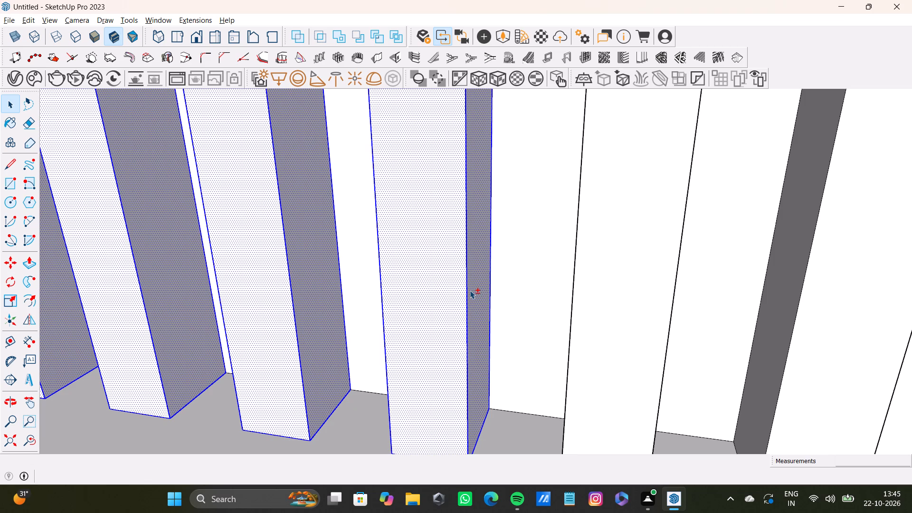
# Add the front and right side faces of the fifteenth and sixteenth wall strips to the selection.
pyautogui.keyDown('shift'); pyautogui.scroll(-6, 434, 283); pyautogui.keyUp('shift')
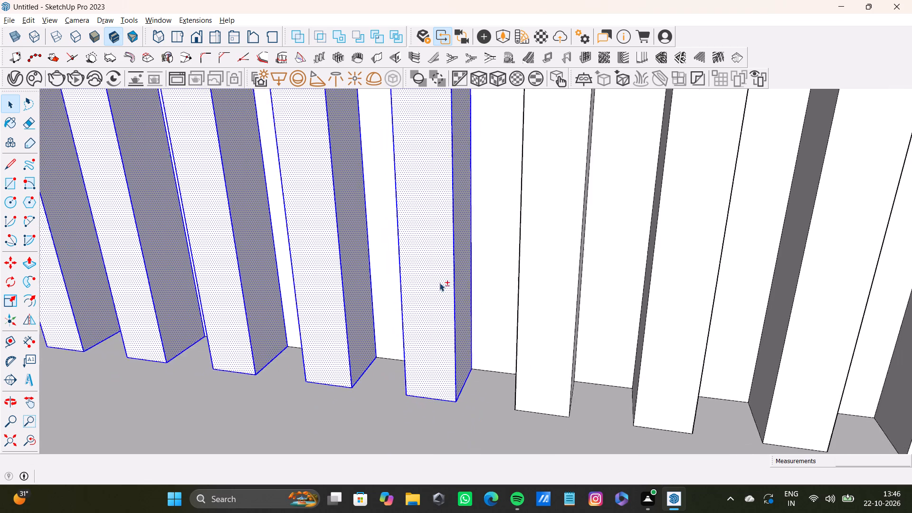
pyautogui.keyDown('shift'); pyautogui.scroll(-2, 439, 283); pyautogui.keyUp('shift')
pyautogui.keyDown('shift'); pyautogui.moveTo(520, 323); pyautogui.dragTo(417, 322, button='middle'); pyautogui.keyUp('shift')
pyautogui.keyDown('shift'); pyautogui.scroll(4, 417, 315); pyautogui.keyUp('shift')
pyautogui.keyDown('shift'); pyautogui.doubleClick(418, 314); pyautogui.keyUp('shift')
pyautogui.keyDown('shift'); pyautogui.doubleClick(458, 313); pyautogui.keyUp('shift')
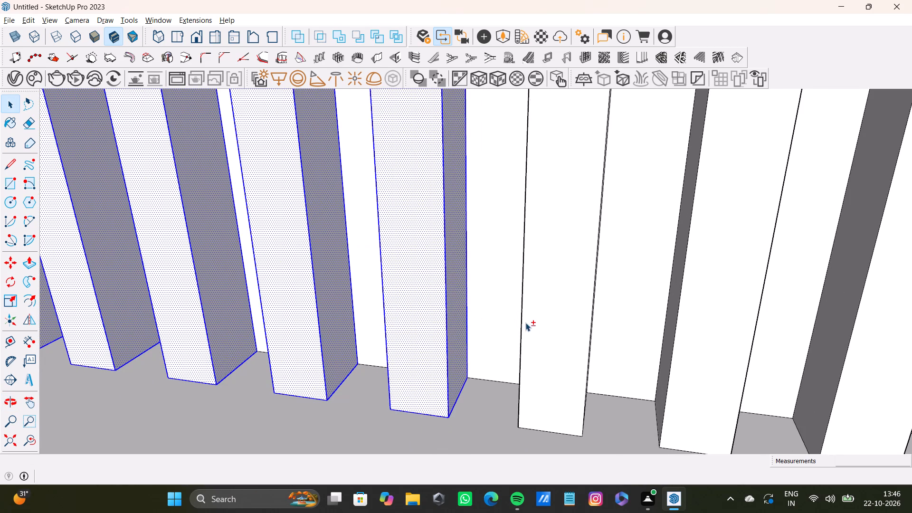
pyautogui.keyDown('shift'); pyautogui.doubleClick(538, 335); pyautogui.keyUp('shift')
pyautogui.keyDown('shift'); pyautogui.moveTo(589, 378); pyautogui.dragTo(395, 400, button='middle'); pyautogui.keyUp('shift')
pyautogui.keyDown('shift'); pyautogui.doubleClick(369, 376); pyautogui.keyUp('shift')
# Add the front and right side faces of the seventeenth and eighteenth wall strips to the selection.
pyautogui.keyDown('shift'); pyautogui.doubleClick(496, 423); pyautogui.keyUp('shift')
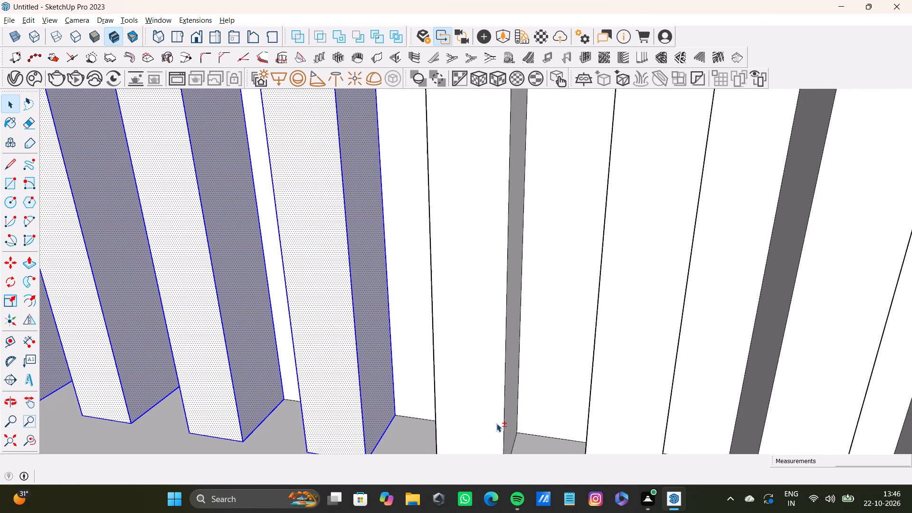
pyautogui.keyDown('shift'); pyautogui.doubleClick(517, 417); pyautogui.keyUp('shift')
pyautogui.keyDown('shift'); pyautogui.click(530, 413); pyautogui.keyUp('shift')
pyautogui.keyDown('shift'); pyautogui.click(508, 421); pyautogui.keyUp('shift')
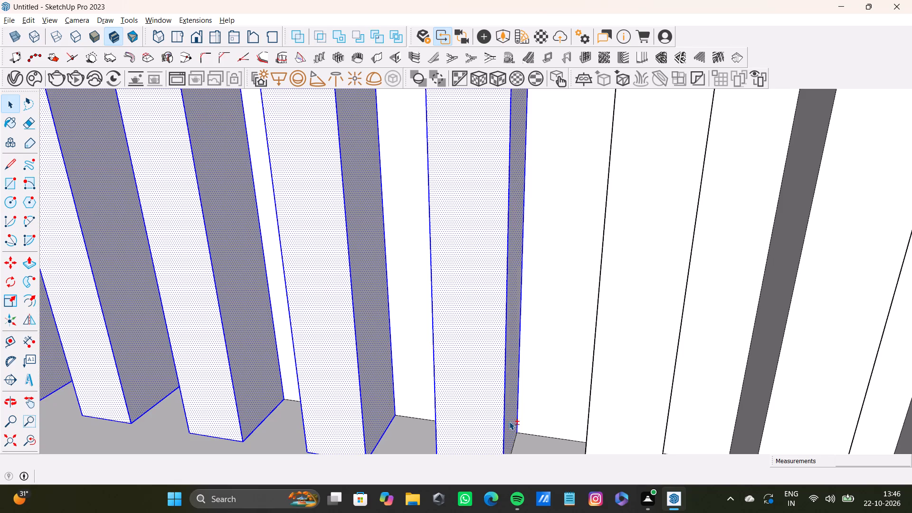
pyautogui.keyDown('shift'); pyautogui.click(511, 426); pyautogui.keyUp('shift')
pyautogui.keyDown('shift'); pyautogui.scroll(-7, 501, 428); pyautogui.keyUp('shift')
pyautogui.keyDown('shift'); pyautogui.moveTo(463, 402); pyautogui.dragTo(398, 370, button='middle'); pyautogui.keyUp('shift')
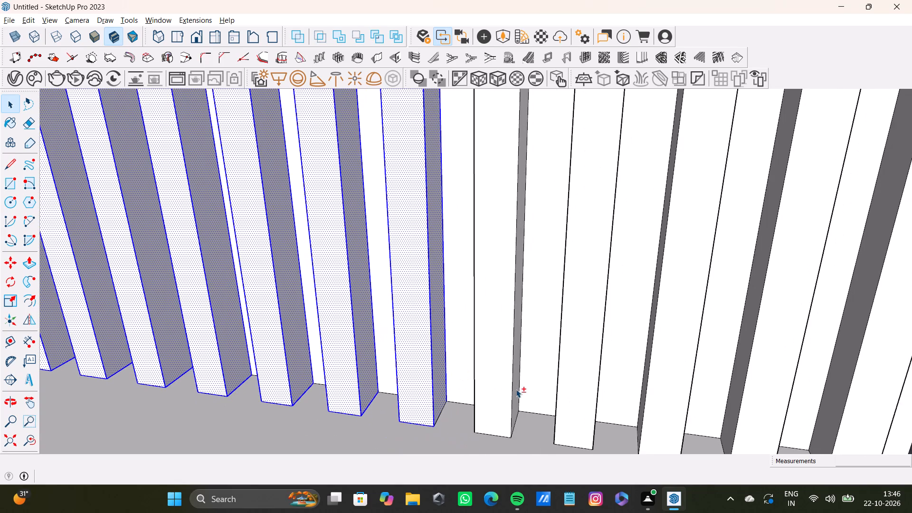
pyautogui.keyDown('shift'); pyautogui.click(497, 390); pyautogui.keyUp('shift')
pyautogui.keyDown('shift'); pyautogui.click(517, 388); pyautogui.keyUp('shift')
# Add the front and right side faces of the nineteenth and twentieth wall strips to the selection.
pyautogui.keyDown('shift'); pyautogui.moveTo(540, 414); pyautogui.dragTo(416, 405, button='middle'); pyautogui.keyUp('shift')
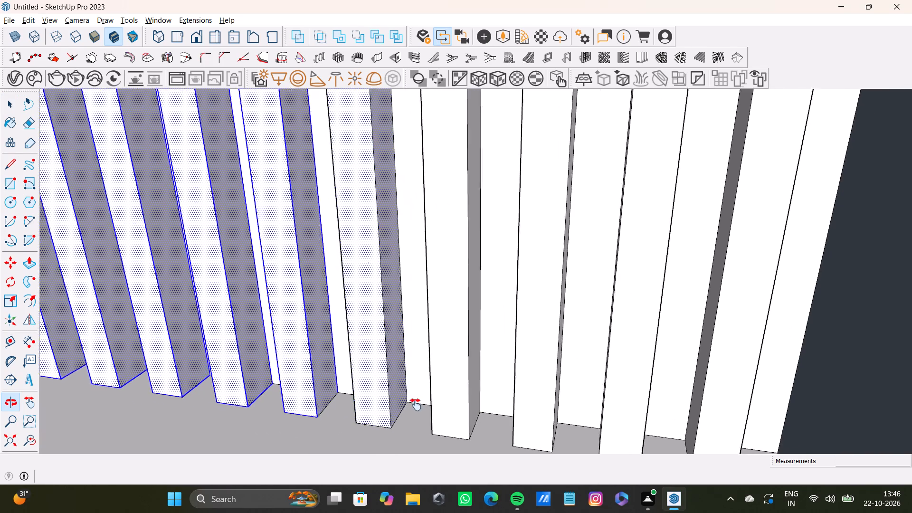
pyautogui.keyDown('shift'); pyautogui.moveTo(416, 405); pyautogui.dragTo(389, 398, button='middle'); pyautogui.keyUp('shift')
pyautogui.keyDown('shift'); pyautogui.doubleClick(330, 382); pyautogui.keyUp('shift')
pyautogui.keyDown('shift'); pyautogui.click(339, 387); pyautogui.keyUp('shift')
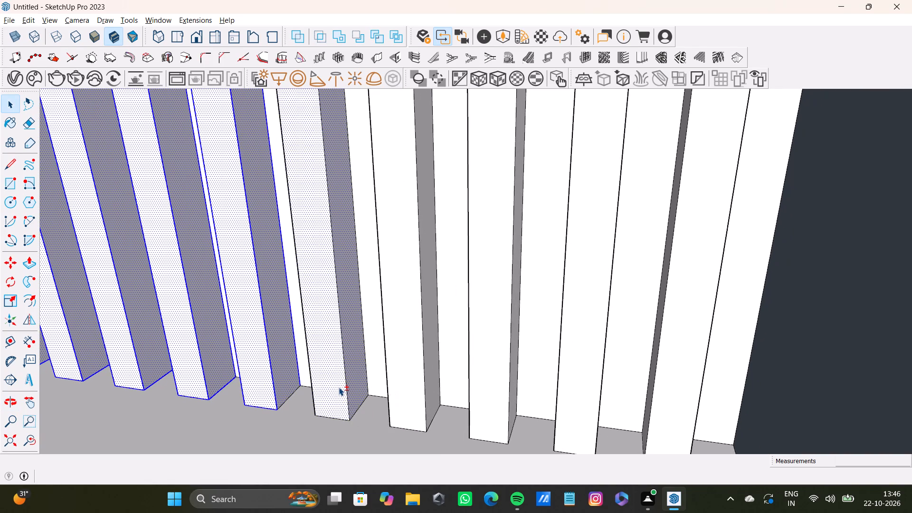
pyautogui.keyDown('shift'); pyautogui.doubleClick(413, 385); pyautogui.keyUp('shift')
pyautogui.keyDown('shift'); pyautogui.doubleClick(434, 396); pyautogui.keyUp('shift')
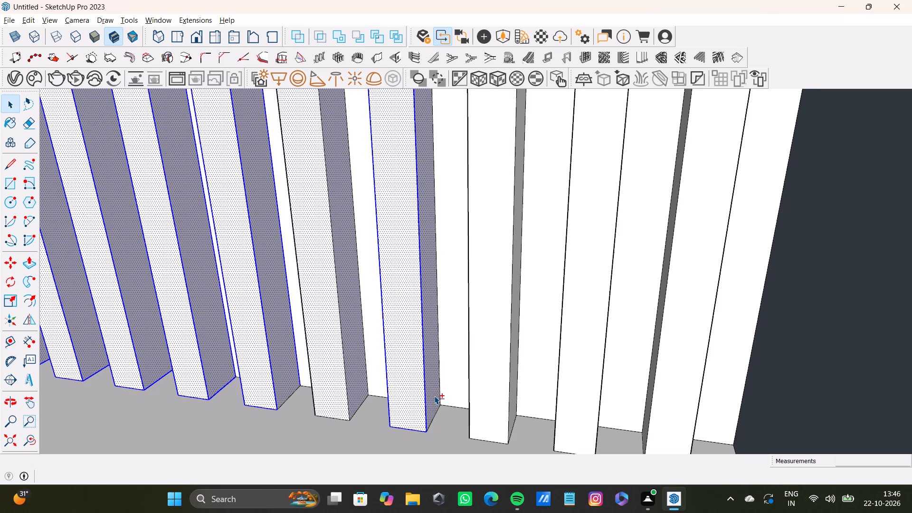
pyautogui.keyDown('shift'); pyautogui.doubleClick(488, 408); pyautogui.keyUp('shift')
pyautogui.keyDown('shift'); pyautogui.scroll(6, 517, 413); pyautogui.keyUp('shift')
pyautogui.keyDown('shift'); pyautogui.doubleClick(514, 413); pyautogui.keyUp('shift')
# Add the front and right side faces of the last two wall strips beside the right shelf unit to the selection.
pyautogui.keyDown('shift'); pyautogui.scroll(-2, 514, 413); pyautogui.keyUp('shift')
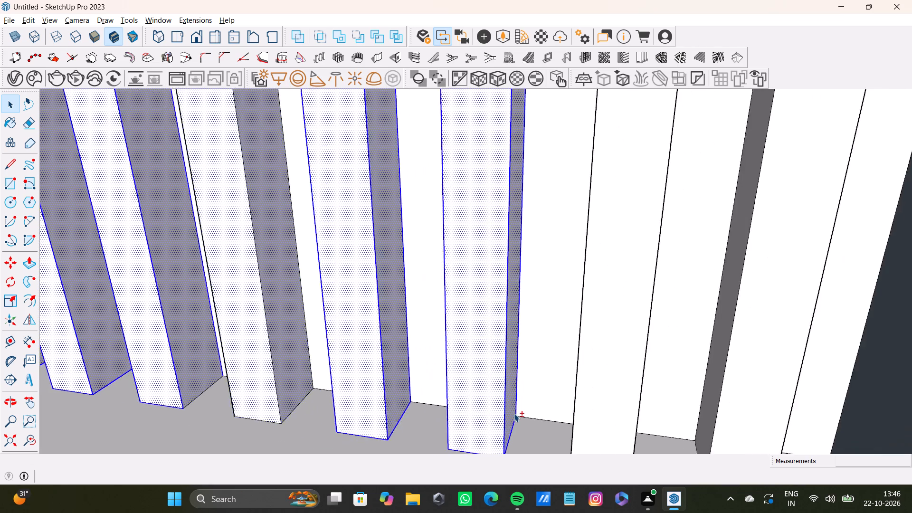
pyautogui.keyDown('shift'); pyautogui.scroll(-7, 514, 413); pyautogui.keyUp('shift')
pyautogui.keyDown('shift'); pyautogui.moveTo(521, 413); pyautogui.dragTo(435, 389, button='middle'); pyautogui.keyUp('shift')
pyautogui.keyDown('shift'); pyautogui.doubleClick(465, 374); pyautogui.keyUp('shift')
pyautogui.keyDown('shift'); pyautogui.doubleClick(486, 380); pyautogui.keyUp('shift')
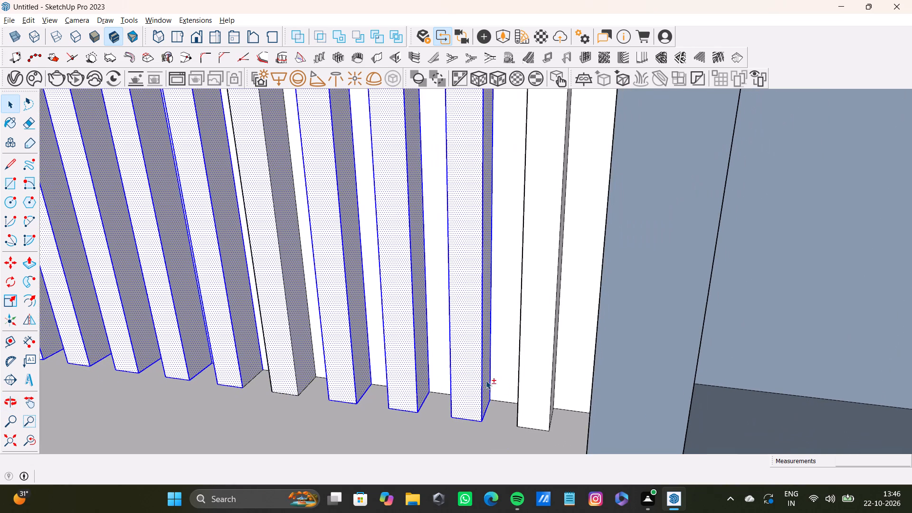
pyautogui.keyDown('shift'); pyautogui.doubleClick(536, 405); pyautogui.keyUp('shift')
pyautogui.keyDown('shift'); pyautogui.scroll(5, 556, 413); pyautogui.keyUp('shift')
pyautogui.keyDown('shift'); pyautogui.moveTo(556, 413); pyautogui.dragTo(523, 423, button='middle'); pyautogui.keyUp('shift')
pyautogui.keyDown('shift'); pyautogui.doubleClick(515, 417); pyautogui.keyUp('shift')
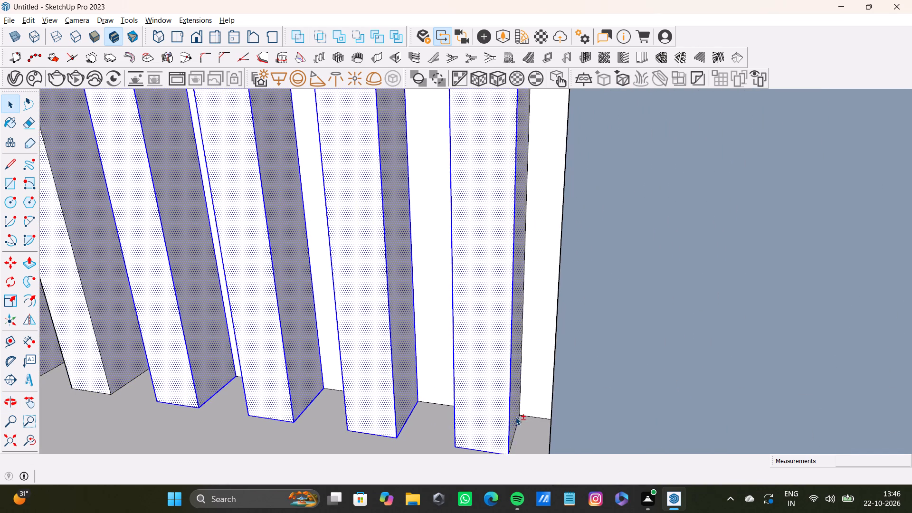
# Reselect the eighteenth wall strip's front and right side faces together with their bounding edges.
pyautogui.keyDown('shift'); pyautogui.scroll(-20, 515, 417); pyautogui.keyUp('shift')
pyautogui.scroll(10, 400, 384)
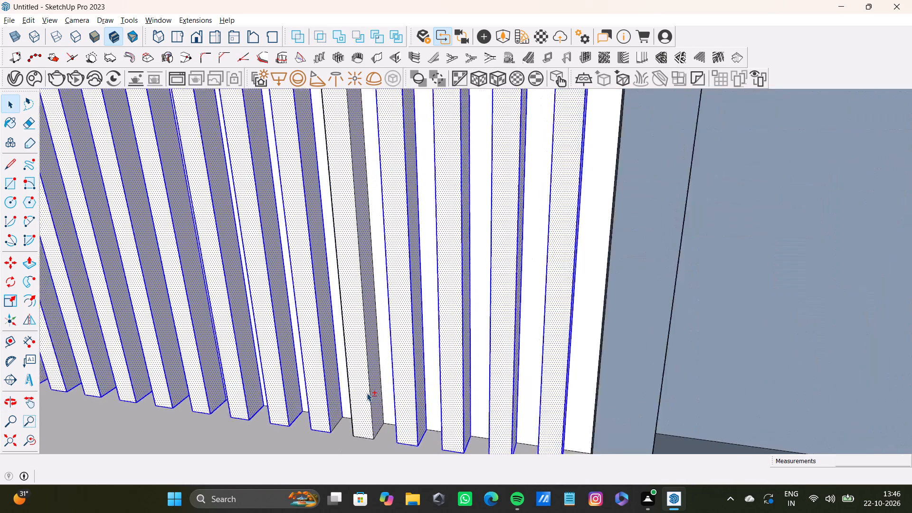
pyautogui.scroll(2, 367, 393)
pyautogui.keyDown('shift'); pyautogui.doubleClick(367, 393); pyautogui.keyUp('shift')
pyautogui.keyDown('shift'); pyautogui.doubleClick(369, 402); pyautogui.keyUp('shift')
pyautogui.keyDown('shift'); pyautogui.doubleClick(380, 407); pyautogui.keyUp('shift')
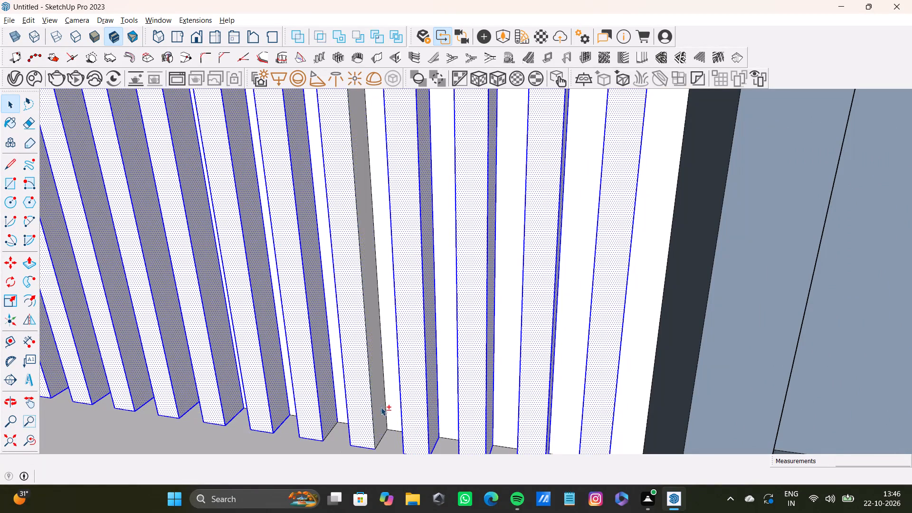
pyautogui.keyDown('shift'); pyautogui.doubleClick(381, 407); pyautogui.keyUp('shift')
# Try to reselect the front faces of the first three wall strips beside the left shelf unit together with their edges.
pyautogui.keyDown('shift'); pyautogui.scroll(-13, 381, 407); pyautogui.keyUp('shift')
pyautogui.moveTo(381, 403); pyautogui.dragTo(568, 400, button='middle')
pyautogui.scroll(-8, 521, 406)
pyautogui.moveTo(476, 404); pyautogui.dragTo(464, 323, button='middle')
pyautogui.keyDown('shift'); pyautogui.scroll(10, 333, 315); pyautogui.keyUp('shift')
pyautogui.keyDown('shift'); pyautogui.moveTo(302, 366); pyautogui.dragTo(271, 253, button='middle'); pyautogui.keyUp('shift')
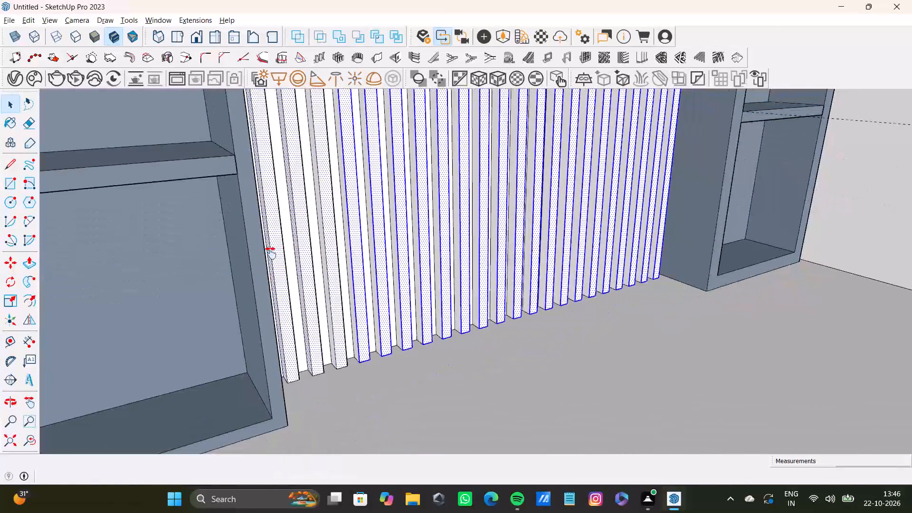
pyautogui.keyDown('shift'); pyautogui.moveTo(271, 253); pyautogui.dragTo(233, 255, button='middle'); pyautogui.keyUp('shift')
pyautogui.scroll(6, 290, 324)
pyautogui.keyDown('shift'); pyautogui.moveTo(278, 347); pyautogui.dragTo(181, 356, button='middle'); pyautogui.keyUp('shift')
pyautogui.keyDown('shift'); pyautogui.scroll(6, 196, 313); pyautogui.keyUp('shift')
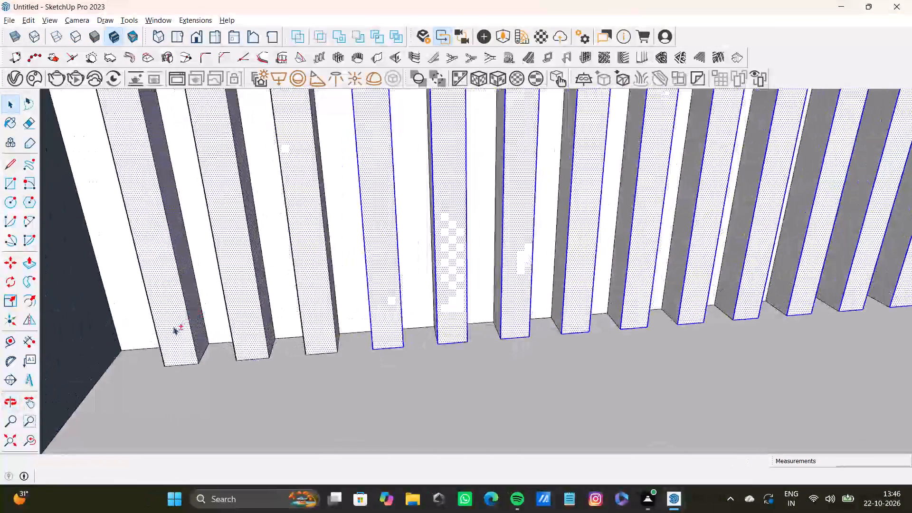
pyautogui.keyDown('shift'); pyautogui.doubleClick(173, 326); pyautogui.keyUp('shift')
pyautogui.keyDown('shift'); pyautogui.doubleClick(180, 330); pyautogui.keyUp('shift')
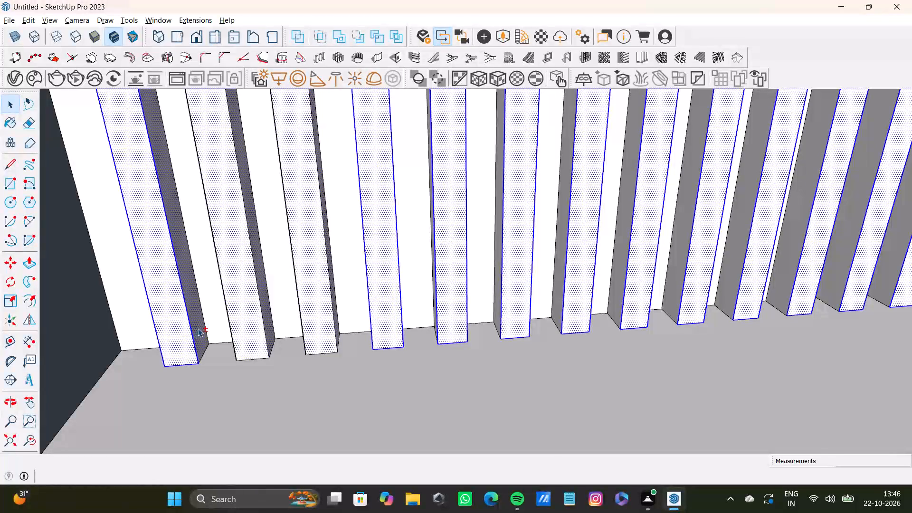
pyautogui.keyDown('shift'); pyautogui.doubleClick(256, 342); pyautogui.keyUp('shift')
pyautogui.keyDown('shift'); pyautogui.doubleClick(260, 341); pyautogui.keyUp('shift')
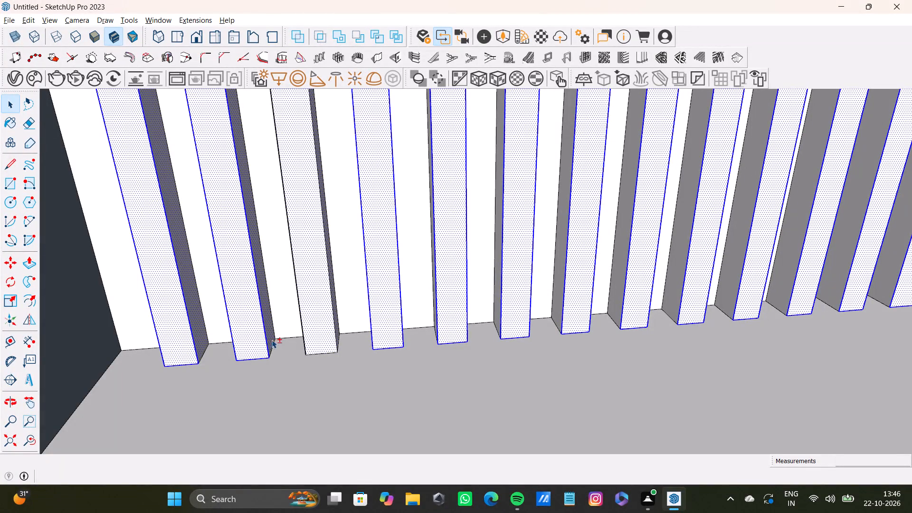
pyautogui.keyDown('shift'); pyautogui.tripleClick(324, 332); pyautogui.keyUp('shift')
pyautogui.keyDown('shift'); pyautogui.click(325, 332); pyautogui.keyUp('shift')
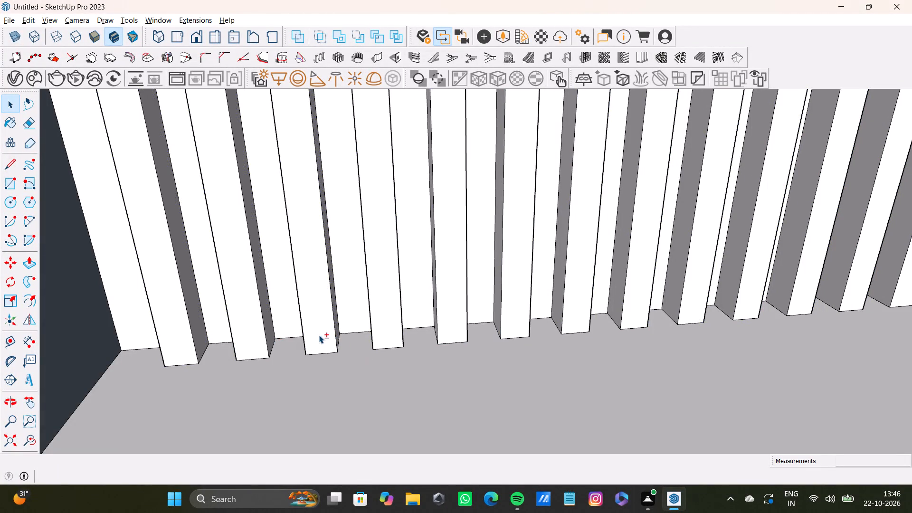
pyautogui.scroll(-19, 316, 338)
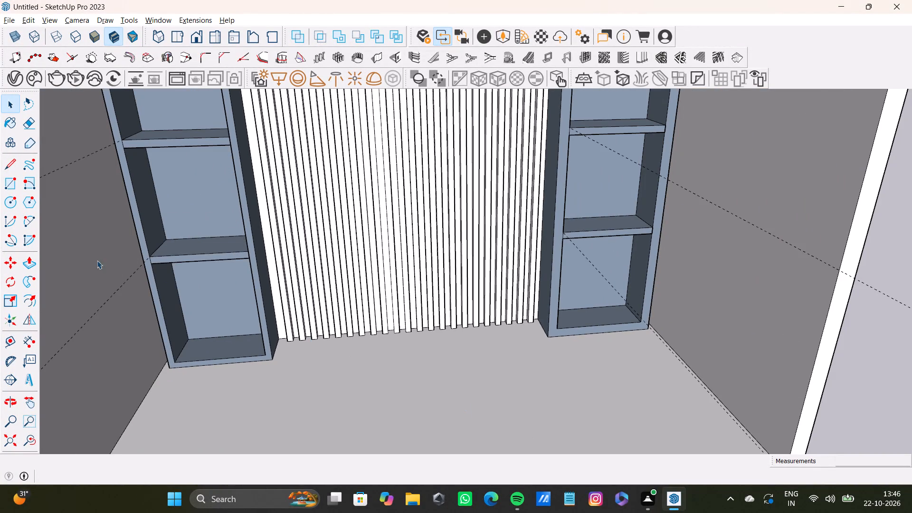
# Select the front and right side faces of the first three wall strips beside the left shelf unit with their edges, leaving the floor unselected.
pyautogui.scroll(20, 240, 311)
pyautogui.moveTo(303, 399); pyautogui.dragTo(229, 378, button='middle')
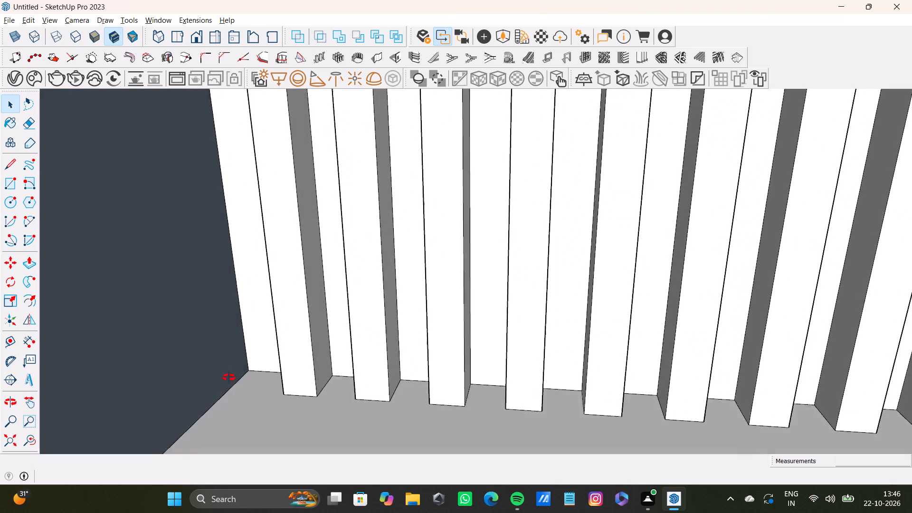
pyautogui.moveTo(229, 378); pyautogui.dragTo(224, 374, button='middle')
pyautogui.scroll(7, 389, 369)
pyautogui.keyDown('shift'); pyautogui.doubleClick(238, 368); pyautogui.keyUp('shift')
pyautogui.keyDown('shift'); pyautogui.doubleClick(251, 368); pyautogui.keyUp('shift')
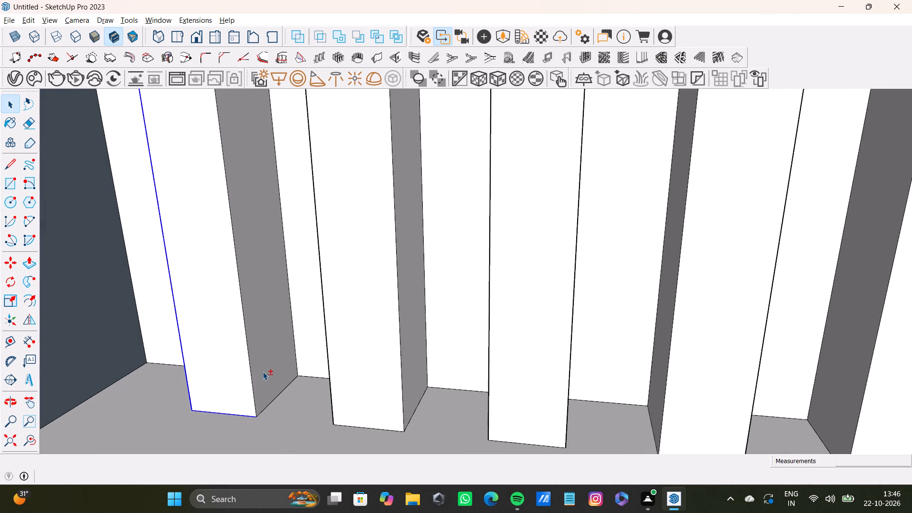
pyautogui.keyDown('shift'); pyautogui.doubleClick(263, 371); pyautogui.keyUp('shift')
pyautogui.keyDown('shift'); pyautogui.doubleClick(238, 382); pyautogui.keyUp('shift')
pyautogui.keyDown('shift'); pyautogui.doubleClick(393, 412); pyautogui.keyUp('shift')
pyautogui.keyDown('shift'); pyautogui.doubleClick(418, 399); pyautogui.keyUp('shift')
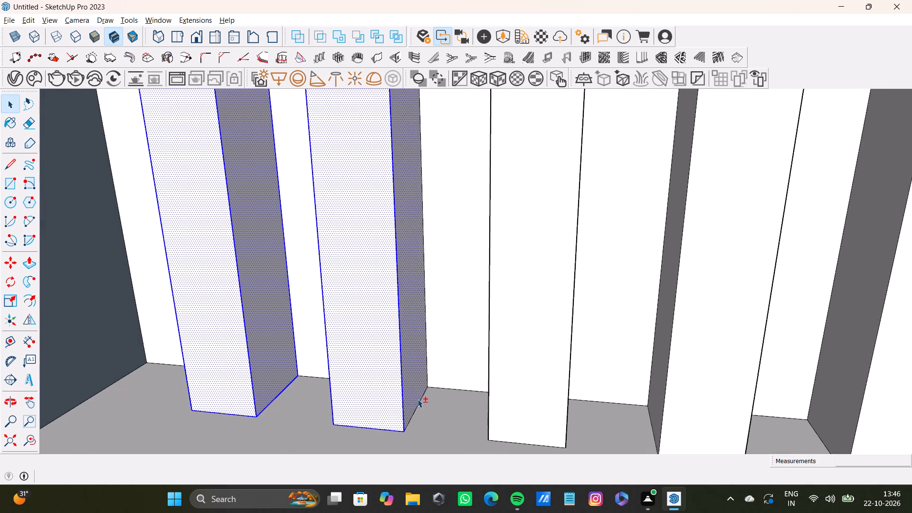
pyautogui.keyDown('shift'); pyautogui.moveTo(549, 425); pyautogui.dragTo(421, 433, button='middle'); pyautogui.keyUp('shift')
pyautogui.keyDown('shift'); pyautogui.doubleClick(419, 423); pyautogui.keyUp('shift')
pyautogui.keyDown('shift'); pyautogui.doubleClick(456, 408); pyautogui.keyUp('shift')
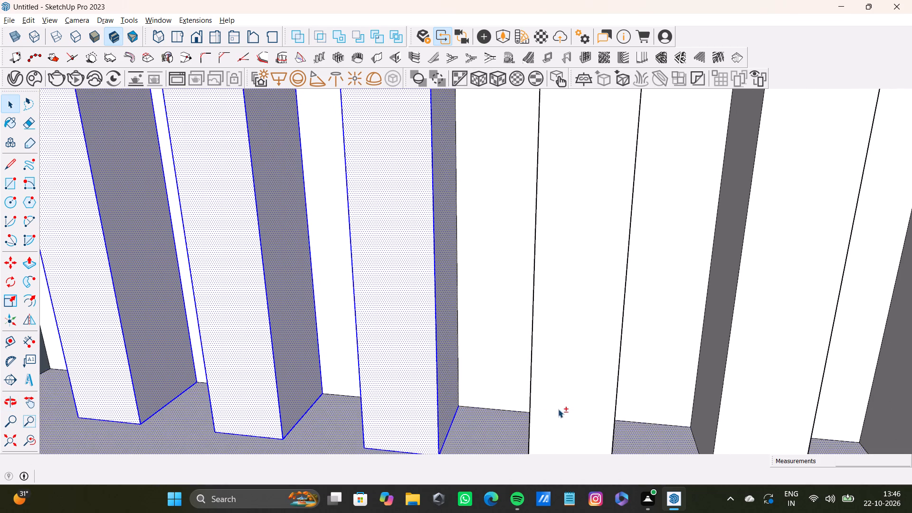
pyautogui.keyDown('shift'); pyautogui.click(501, 430); pyautogui.keyUp('shift')
# Add the front and right side faces of the fourth, fifth and sixth wall strips to the selection.
pyautogui.keyDown('shift'); pyautogui.scroll(-5, 493, 427); pyautogui.keyUp('shift')
pyautogui.keyDown('shift'); pyautogui.moveTo(498, 425); pyautogui.dragTo(313, 412, button='middle'); pyautogui.keyUp('shift')
pyautogui.keyDown('shift'); pyautogui.click(323, 409); pyautogui.keyUp('shift')
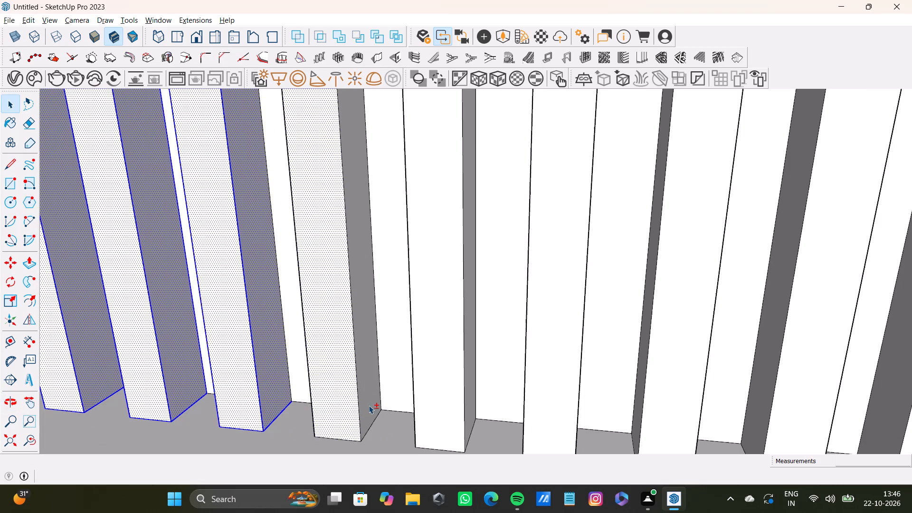
pyautogui.keyDown('shift'); pyautogui.click(369, 405); pyautogui.keyUp('shift')
pyautogui.keyDown('shift'); pyautogui.click(442, 408); pyautogui.keyUp('shift')
pyautogui.keyDown('shift'); pyautogui.click(467, 397); pyautogui.keyUp('shift')
pyautogui.keyDown('shift'); pyautogui.moveTo(507, 439); pyautogui.dragTo(371, 400, button='middle'); pyautogui.keyUp('shift')
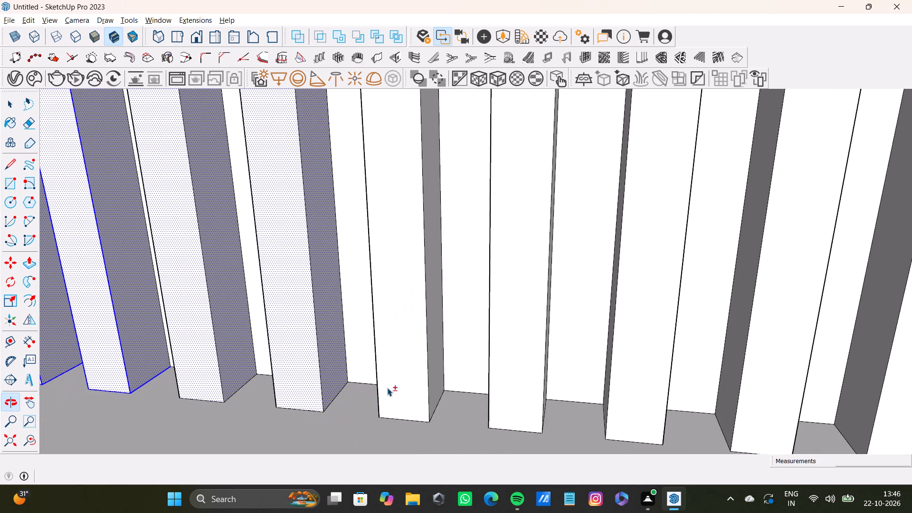
pyautogui.keyDown('shift'); pyautogui.click(394, 385); pyautogui.keyUp('shift')
pyautogui.keyDown('shift'); pyautogui.click(435, 382); pyautogui.keyUp('shift')
pyautogui.keyDown('shift'); pyautogui.click(505, 396); pyautogui.keyUp('shift')
pyautogui.keyDown('shift'); pyautogui.moveTo(573, 420); pyautogui.dragTo(512, 430, button='middle'); pyautogui.keyUp('shift')
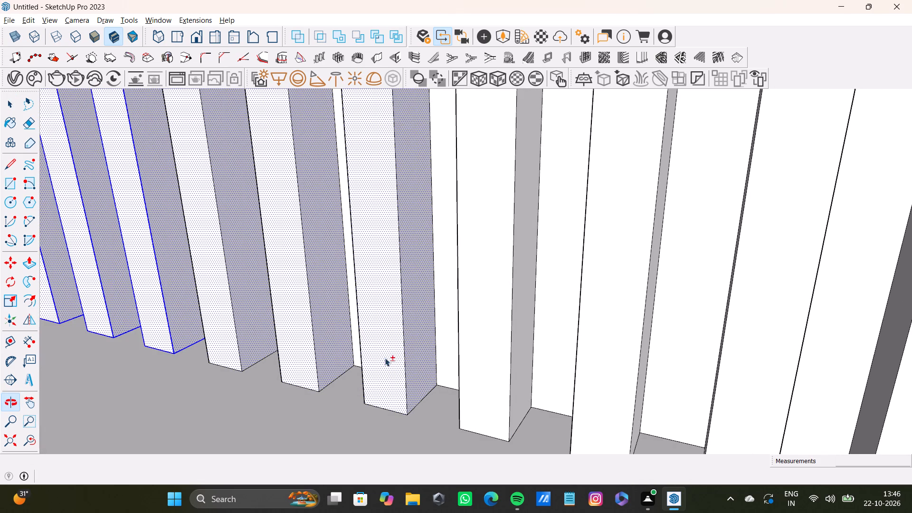
# Reselect the front and right side faces of the fourth and fifth wall strips together with their bounding edges.
pyautogui.keyDown('shift'); pyautogui.doubleClick(237, 329); pyautogui.keyUp('shift')
pyautogui.keyDown('shift'); pyautogui.doubleClick(257, 333); pyautogui.keyUp('shift')
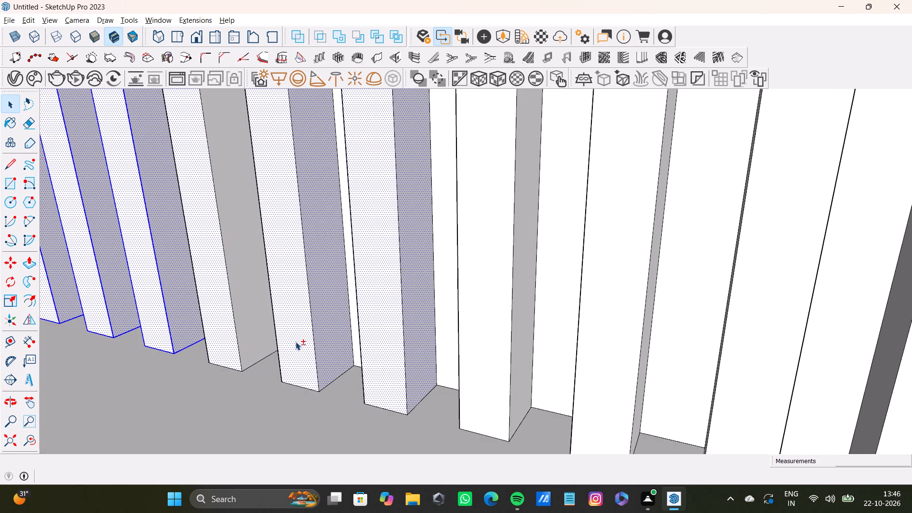
pyautogui.keyDown('shift'); pyautogui.doubleClick(249, 339); pyautogui.keyUp('shift')
pyautogui.keyDown('shift'); pyautogui.doubleClick(306, 358); pyautogui.keyUp('shift')
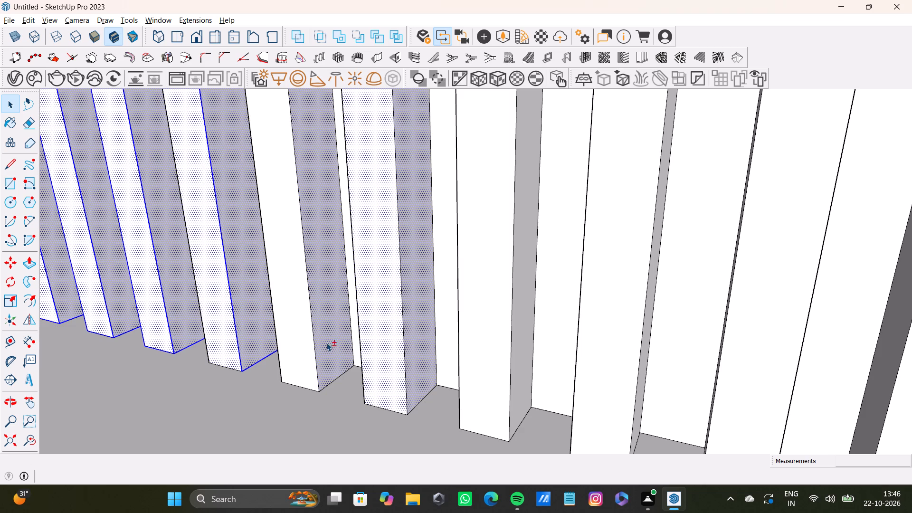
pyautogui.keyDown('shift'); pyautogui.doubleClick(333, 340); pyautogui.keyUp('shift')
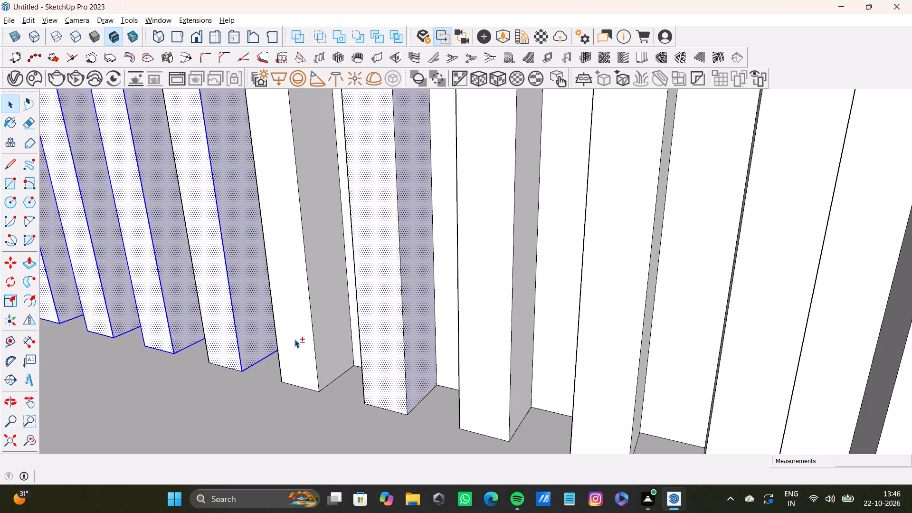
pyautogui.keyDown('shift'); pyautogui.doubleClick(294, 339); pyautogui.keyUp('shift')
pyautogui.keyDown('shift'); pyautogui.doubleClick(323, 338); pyautogui.keyUp('shift')
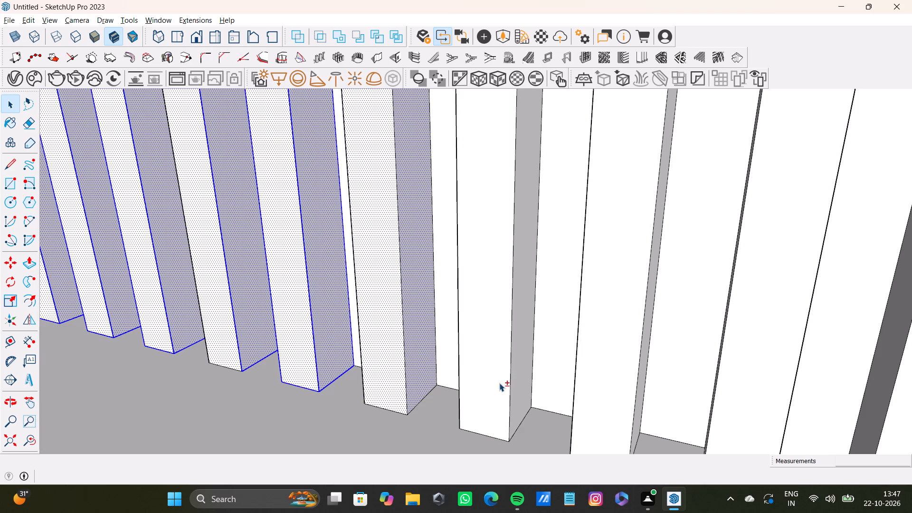
# Add the front and right side faces of the seventh to tenth wall strips, with their edges, to the selection.
pyautogui.keyDown('shift'); pyautogui.doubleClick(499, 383); pyautogui.keyUp('shift')
pyautogui.keyDown('shift'); pyautogui.doubleClick(521, 398); pyautogui.keyUp('shift')
pyautogui.keyDown('shift'); pyautogui.scroll(-4, 517, 401); pyautogui.keyUp('shift')
pyautogui.keyDown('shift'); pyautogui.moveTo(517, 402); pyautogui.dragTo(376, 393, button='middle'); pyautogui.keyUp('shift')
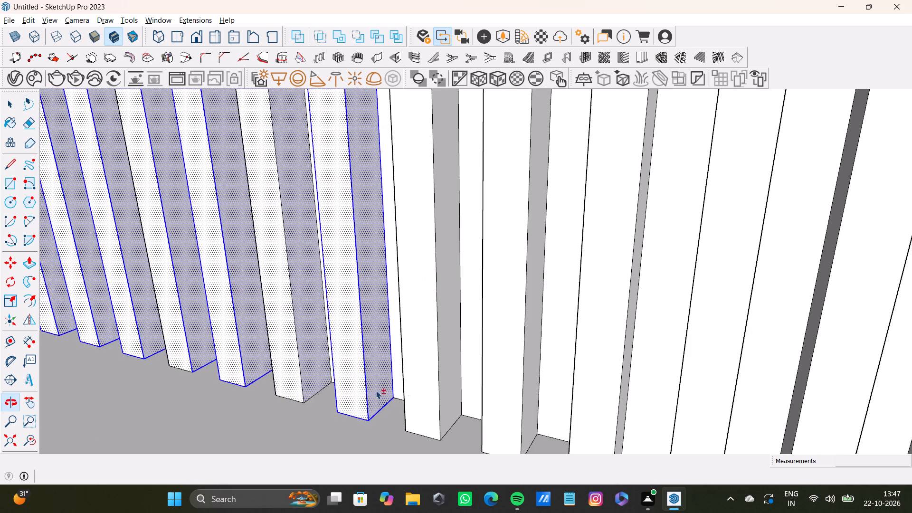
pyautogui.keyDown('shift'); pyautogui.doubleClick(409, 386); pyautogui.keyUp('shift')
pyautogui.keyDown('shift'); pyautogui.doubleClick(445, 395); pyautogui.keyUp('shift')
pyautogui.keyDown('shift'); pyautogui.doubleClick(498, 413); pyautogui.keyUp('shift')
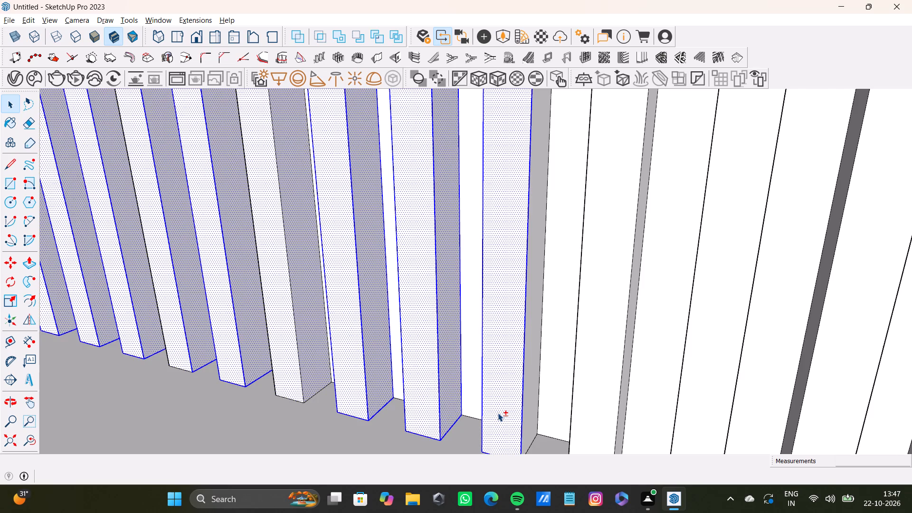
pyautogui.keyDown('shift'); pyautogui.moveTo(540, 426); pyautogui.dragTo(406, 412, button='middle'); pyautogui.keyUp('shift')
pyautogui.keyDown('shift'); pyautogui.doubleClick(386, 398); pyautogui.keyUp('shift')
pyautogui.keyDown('shift'); pyautogui.doubleClick(430, 413); pyautogui.keyUp('shift')
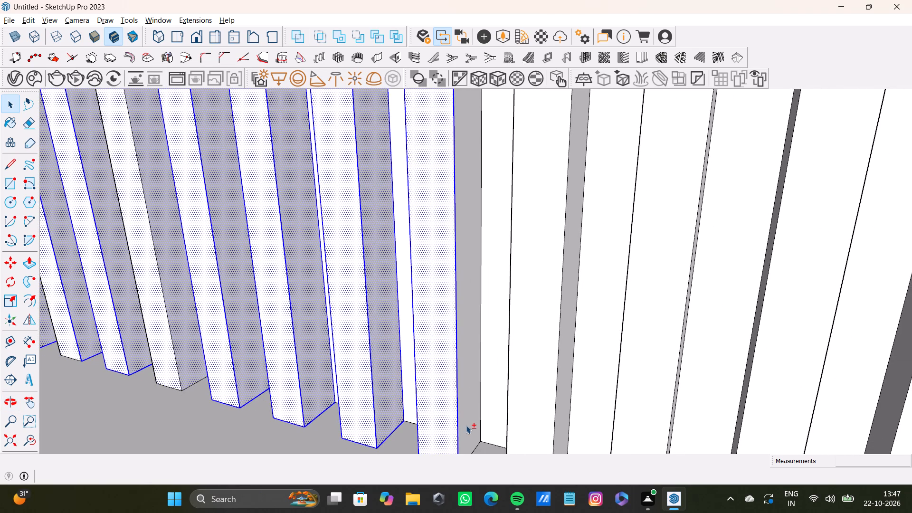
pyautogui.keyDown('shift'); pyautogui.doubleClick(466, 425); pyautogui.keyUp('shift')
# Add the front and right side faces of the eleventh to fourteenth wall strips, with their edges, to the selection.
pyautogui.keyDown('shift'); pyautogui.moveTo(466, 427); pyautogui.dragTo(317, 299, button='middle'); pyautogui.keyUp('shift')
pyautogui.keyDown('shift'); pyautogui.doubleClick(363, 304); pyautogui.keyUp('shift')
pyautogui.keyDown('shift'); pyautogui.doubleClick(396, 325); pyautogui.keyUp('shift')
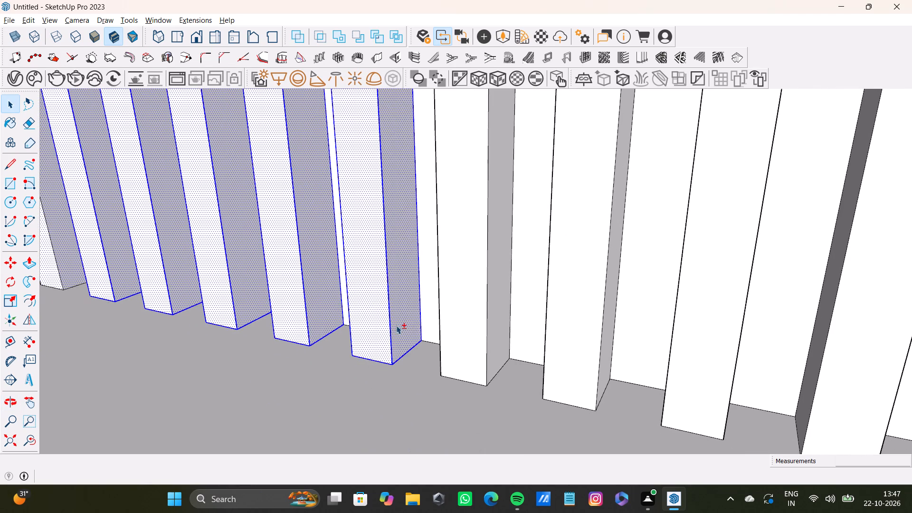
pyautogui.keyDown('shift'); pyautogui.doubleClick(456, 347); pyautogui.keyUp('shift')
pyautogui.keyDown('shift'); pyautogui.doubleClick(495, 348); pyautogui.keyUp('shift')
pyautogui.keyDown('shift'); pyautogui.moveTo(470, 348); pyautogui.dragTo(335, 348, button='middle'); pyautogui.keyUp('shift')
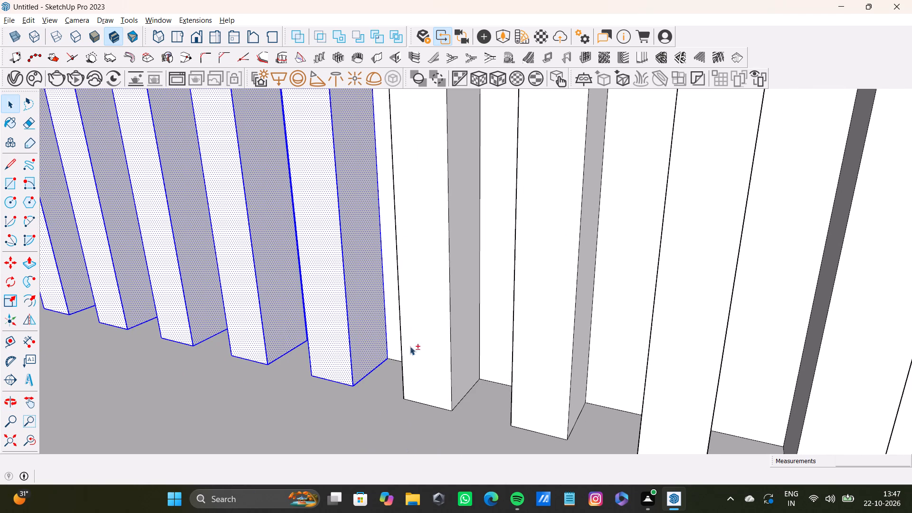
pyautogui.keyDown('shift'); pyautogui.doubleClick(435, 350); pyautogui.keyUp('shift')
pyautogui.keyDown('shift'); pyautogui.doubleClick(470, 353); pyautogui.keyUp('shift')
pyautogui.keyDown('shift'); pyautogui.moveTo(503, 370); pyautogui.dragTo(362, 373, button='middle'); pyautogui.keyUp('shift')
pyautogui.keyDown('shift'); pyautogui.doubleClick(379, 372); pyautogui.keyUp('shift')
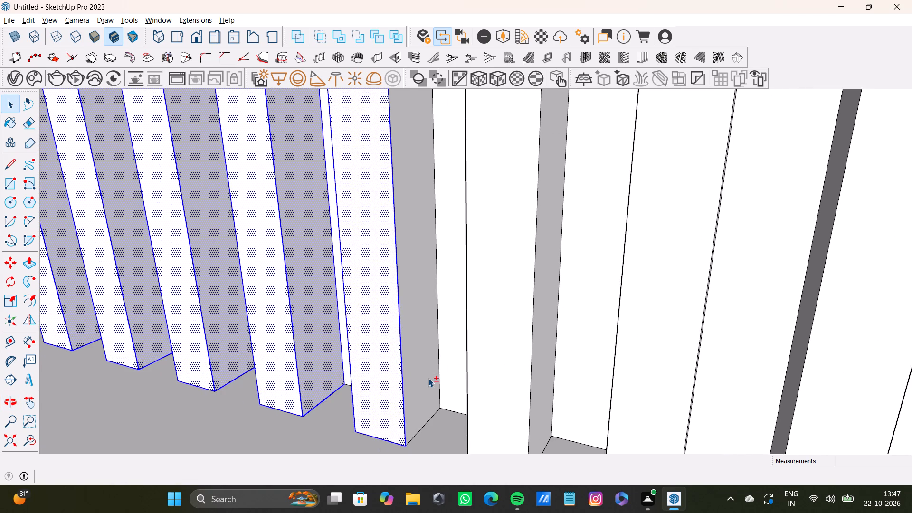
pyautogui.keyDown('shift'); pyautogui.doubleClick(428, 378); pyautogui.keyUp('shift')
# Add the front and right side faces of the fifteenth to eighteenth wall strips to the selection.
pyautogui.keyDown('shift'); pyautogui.doubleClick(493, 398); pyautogui.keyUp('shift')
pyautogui.keyDown('shift'); pyautogui.moveTo(540, 408); pyautogui.dragTo(391, 364, button='middle'); pyautogui.keyUp('shift')
pyautogui.keyDown('shift'); pyautogui.doubleClick(390, 360); pyautogui.keyUp('shift')
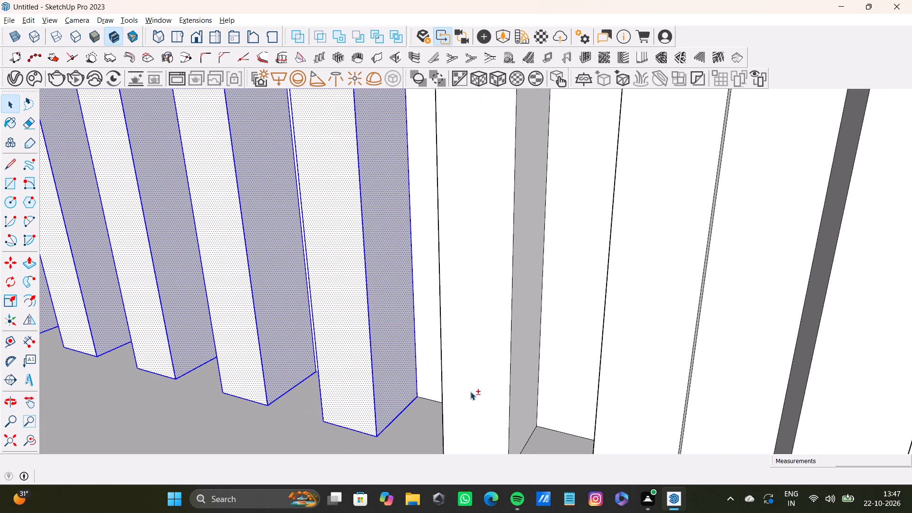
pyautogui.keyDown('shift'); pyautogui.doubleClick(483, 399); pyautogui.keyUp('shift')
pyautogui.keyDown('shift'); pyautogui.doubleClick(526, 404); pyautogui.keyUp('shift')
pyautogui.keyDown('shift'); pyautogui.moveTo(525, 403); pyautogui.dragTo(304, 347, button='middle'); pyautogui.keyUp('shift')
pyautogui.keyDown('shift'); pyautogui.doubleClick(356, 345); pyautogui.keyUp('shift')
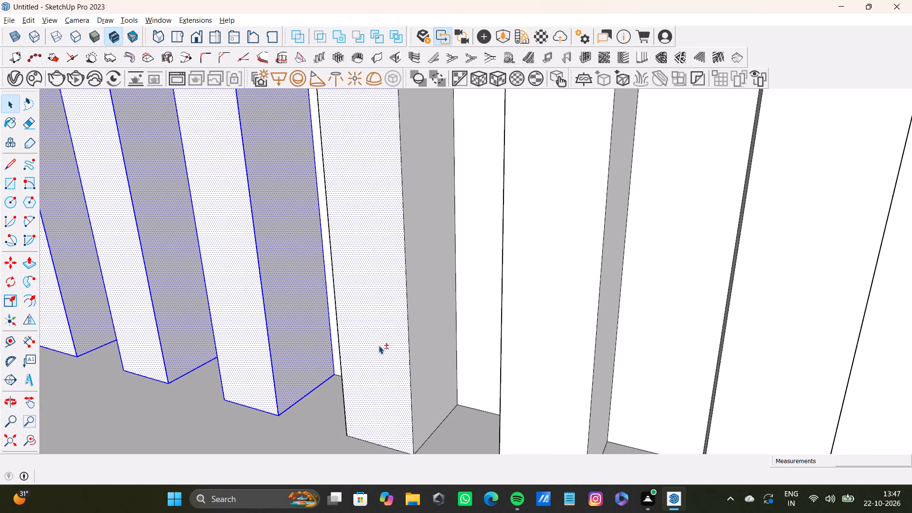
pyautogui.keyDown('shift'); pyautogui.doubleClick(411, 356); pyautogui.keyUp('shift')
pyautogui.keyDown('shift'); pyautogui.doubleClick(550, 399); pyautogui.keyUp('shift')
pyautogui.keyDown('shift'); pyautogui.moveTo(575, 415); pyautogui.dragTo(304, 349, button='middle'); pyautogui.keyUp('shift')
pyautogui.keyDown('shift'); pyautogui.doubleClick(331, 341); pyautogui.keyUp('shift')
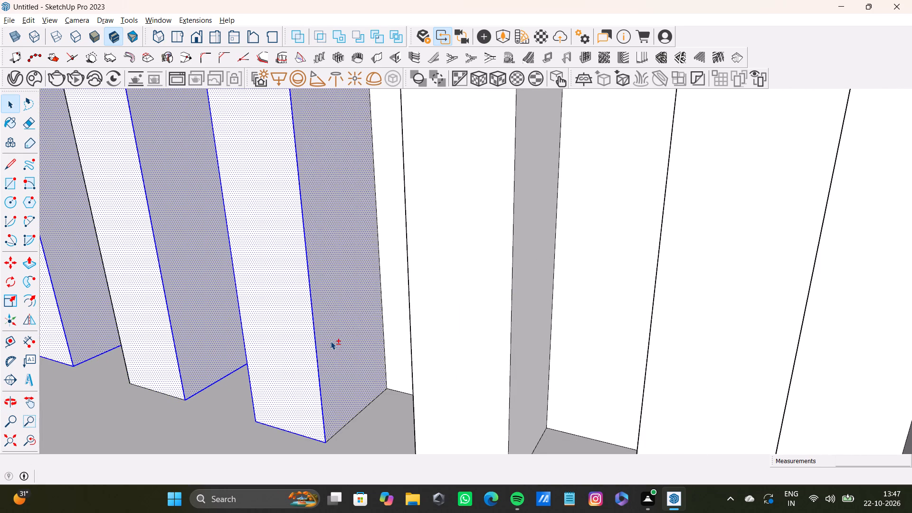
# Add the front and right side faces of the nineteenth, twentieth and twenty-first wall strips, with their edges, to the selection.
pyautogui.keyDown('shift'); pyautogui.doubleClick(472, 388); pyautogui.keyUp('shift')
pyautogui.keyDown('shift'); pyautogui.moveTo(495, 395); pyautogui.dragTo(305, 368, button='middle'); pyautogui.keyUp('shift')
pyautogui.keyDown('shift'); pyautogui.doubleClick(334, 359); pyautogui.keyUp('shift')
pyautogui.keyDown('shift'); pyautogui.moveTo(399, 393); pyautogui.dragTo(271, 299, button='middle'); pyautogui.keyUp('shift')
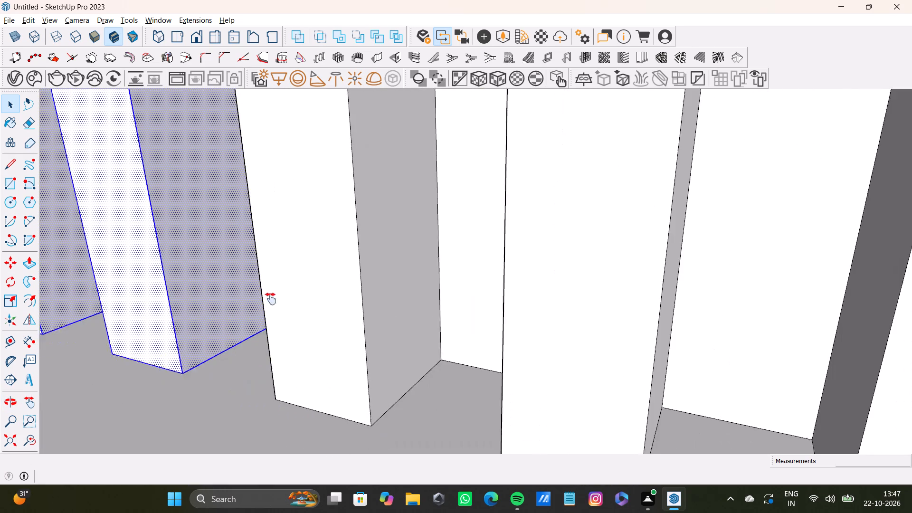
pyautogui.keyDown('shift'); pyautogui.moveTo(271, 299); pyautogui.dragTo(268, 295, button='middle'); pyautogui.keyUp('shift')
pyautogui.keyDown('shift'); pyautogui.doubleClick(340, 320); pyautogui.keyUp('shift')
pyautogui.keyDown('shift'); pyautogui.doubleClick(385, 323); pyautogui.keyUp('shift')
pyautogui.keyDown('shift'); pyautogui.moveTo(423, 346); pyautogui.dragTo(320, 349, button='middle'); pyautogui.keyUp('shift')
pyautogui.keyDown('shift'); pyautogui.doubleClick(418, 369); pyautogui.keyUp('shift')
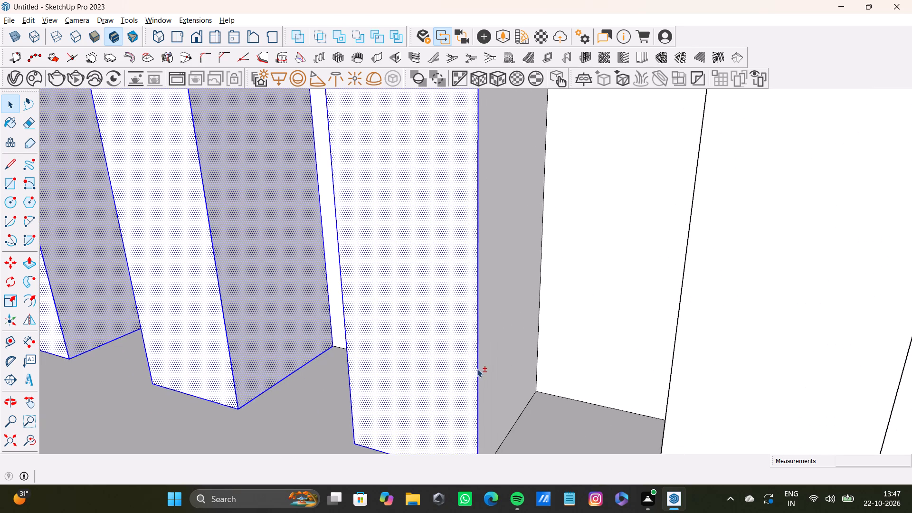
pyautogui.keyDown('shift'); pyautogui.doubleClick(479, 369); pyautogui.keyUp('shift')
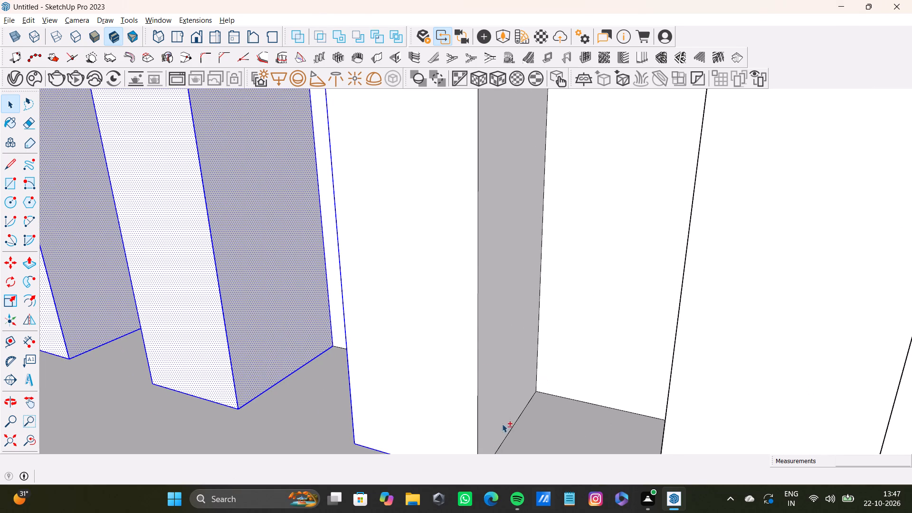
pyautogui.keyDown('shift'); pyautogui.doubleClick(464, 344); pyautogui.keyUp('shift')
pyautogui.keyDown('shift'); pyautogui.doubleClick(479, 357); pyautogui.keyUp('shift')
# Add the front and right side faces of the last wall strip beside the right shelf unit, with their edges, to the selection.
pyautogui.keyDown('shift'); pyautogui.scroll(-8, 485, 382); pyautogui.keyUp('shift')
pyautogui.keyDown('shift'); pyautogui.moveTo(482, 390); pyautogui.dragTo(452, 370, button='middle'); pyautogui.keyUp('shift')
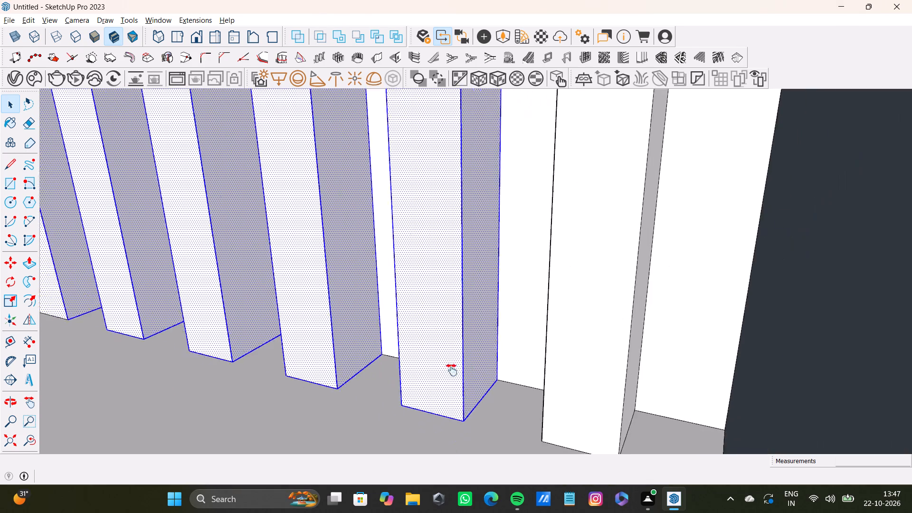
pyautogui.keyDown('shift'); pyautogui.moveTo(452, 370); pyautogui.dragTo(423, 354, button='middle'); pyautogui.keyUp('shift')
pyautogui.keyDown('shift'); pyautogui.click(32, 437); pyautogui.keyUp('shift')
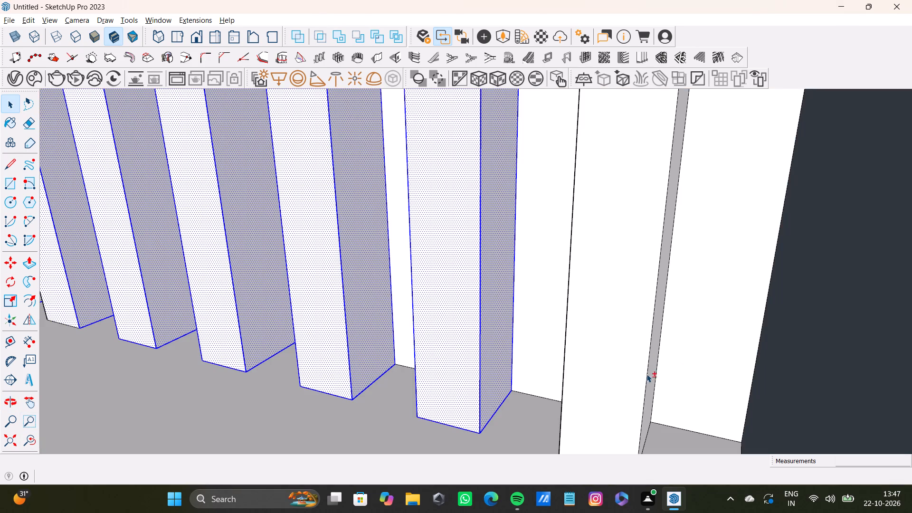
pyautogui.keyDown('shift'); pyautogui.doubleClick(634, 379); pyautogui.keyUp('shift')
pyautogui.keyDown('shift'); pyautogui.scroll(7, 650, 398); pyautogui.keyUp('shift')
pyautogui.keyDown('shift'); pyautogui.doubleClick(649, 398); pyautogui.keyUp('shift')
pyautogui.keyDown('shift'); pyautogui.scroll(-3, 648, 398); pyautogui.keyUp('shift')
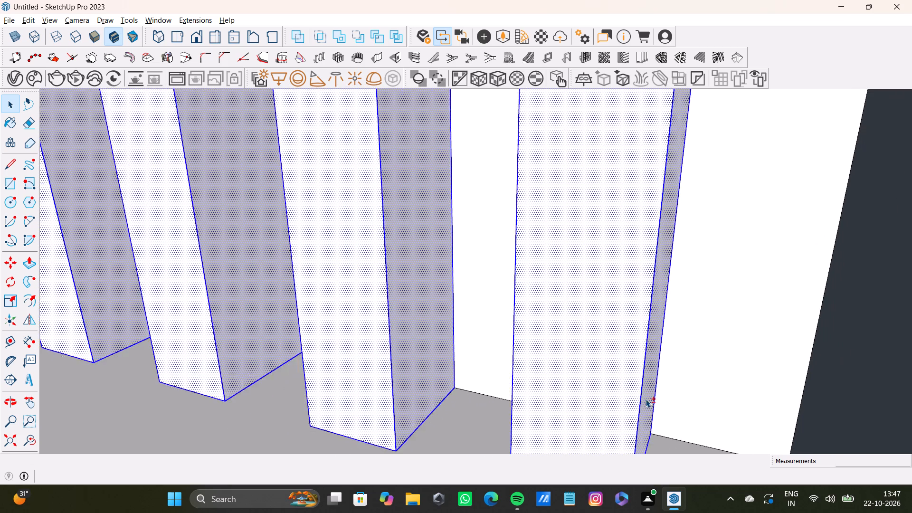
pyautogui.keyDown('shift'); pyautogui.scroll(-14, 646, 399); pyautogui.keyUp('shift')
pyautogui.click(27, 440)
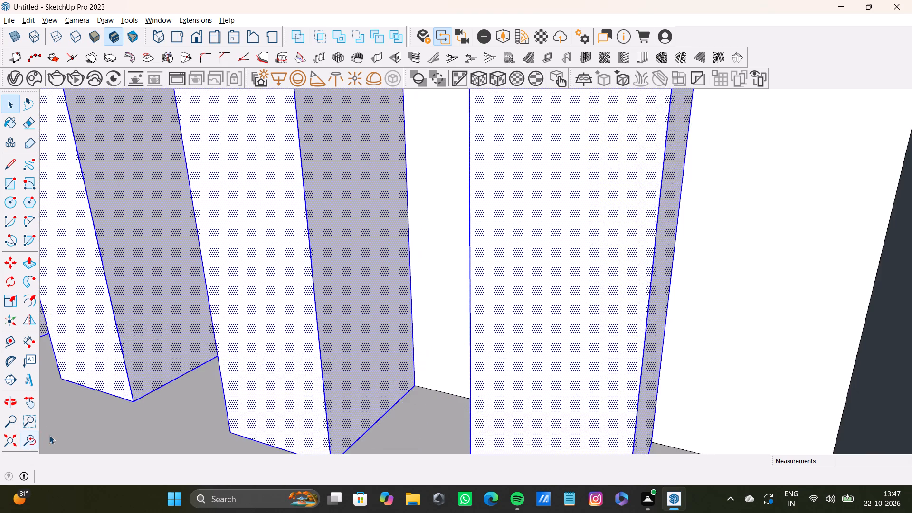
pyautogui.moveTo(54, 433); pyautogui.dragTo(177, 426, button='middle')
pyautogui.scroll(-20, 178, 422)
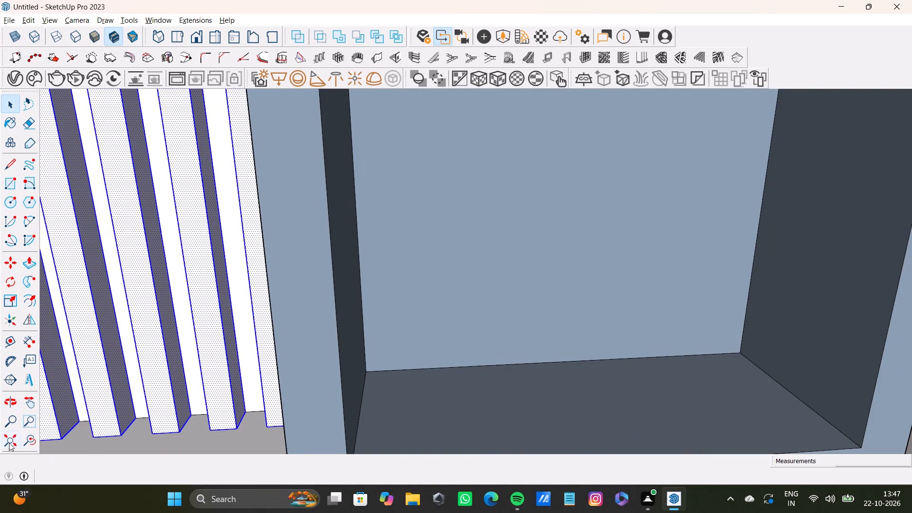
# Add the missing left edge of the fourth wall strip's front face to the selection.
pyautogui.click(7, 439)
pyautogui.middleClick(231, 401)
pyautogui.scroll(4, 869, 280)
pyautogui.keyDown('shift'); pyautogui.moveTo(740, 271); pyautogui.dragTo(532, 294, button='middle'); pyautogui.keyUp('shift')
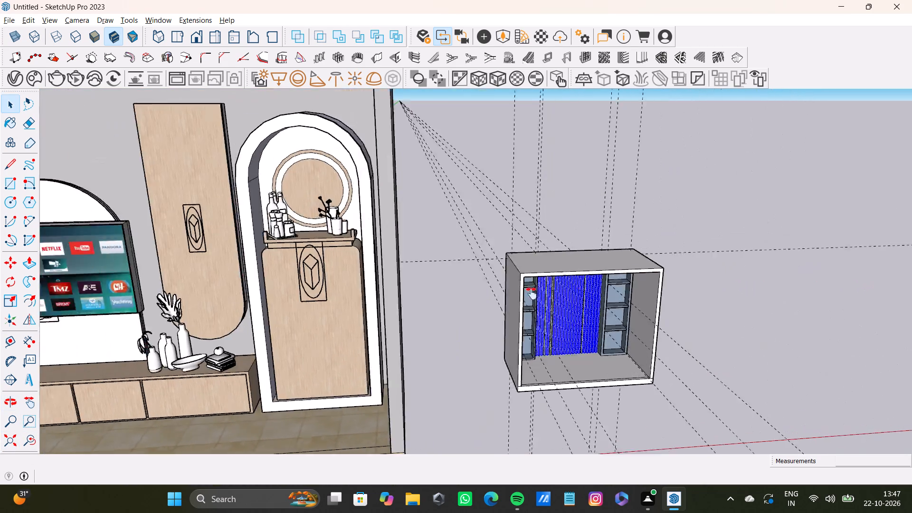
pyautogui.keyDown('shift'); pyautogui.moveTo(532, 294); pyautogui.dragTo(522, 296, button='middle'); pyautogui.keyUp('shift')
pyautogui.keyDown('shift'); pyautogui.scroll(19, 487, 303); pyautogui.keyUp('shift')
pyautogui.moveTo(487, 314); pyautogui.dragTo(532, 325, button='middle')
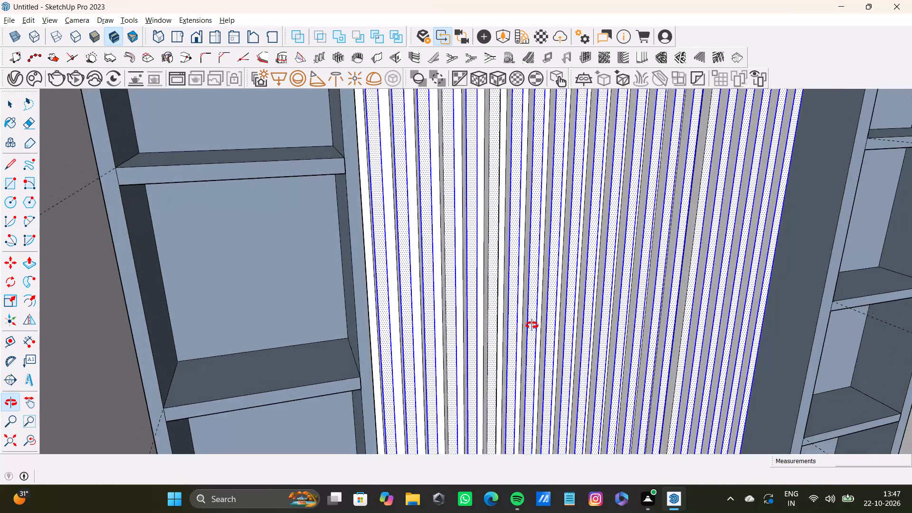
pyautogui.moveTo(532, 325); pyautogui.dragTo(403, 333, button='middle')
pyautogui.scroll(12, 481, 313)
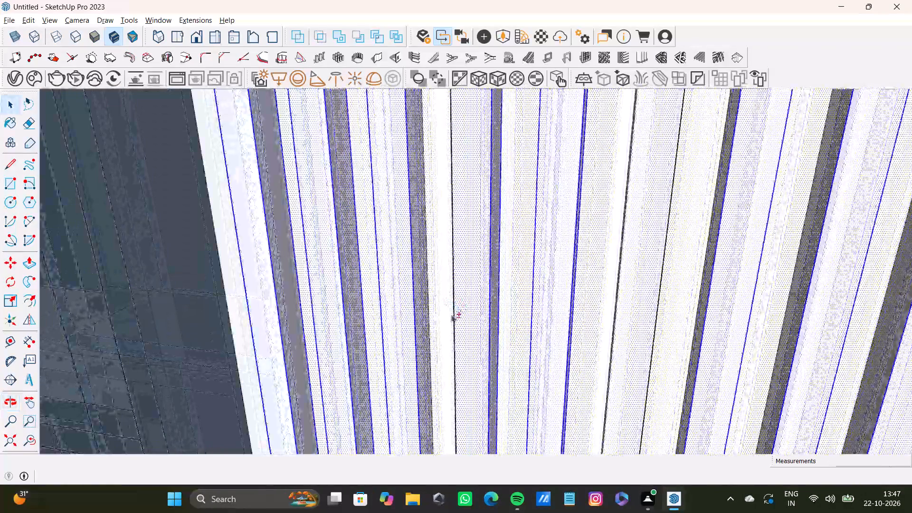
pyautogui.keyDown('shift'); pyautogui.click(454, 319); pyautogui.keyUp('shift')
# Add the left and right edges of the sixth wall strip's front face to the selection.
pyautogui.keyDown('shift'); pyautogui.scroll(-8, 484, 323); pyautogui.keyUp('shift')
pyautogui.keyDown('shift'); pyautogui.scroll(4, 557, 354); pyautogui.keyUp('shift')
pyautogui.keyDown('shift'); pyautogui.scroll(2, 518, 370); pyautogui.keyUp('shift')
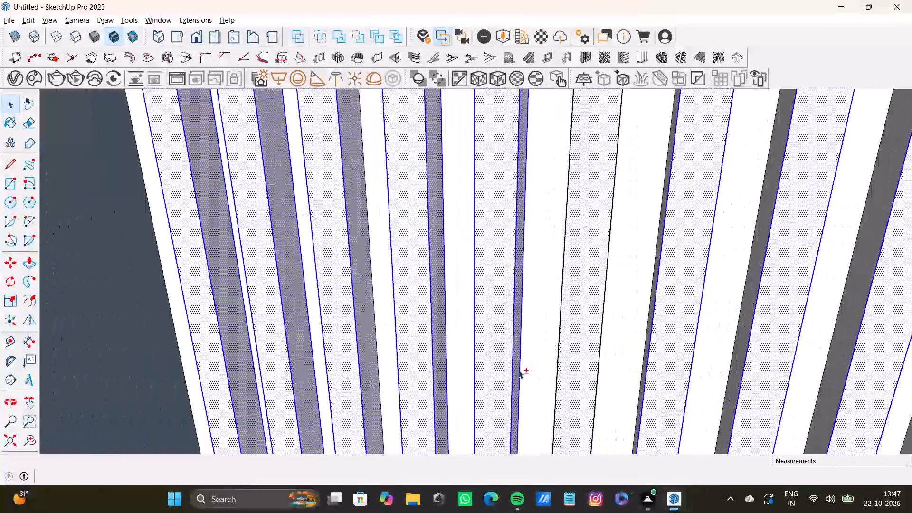
pyautogui.keyDown('shift'); pyautogui.scroll(6, 518, 370); pyautogui.keyUp('shift')
pyautogui.keyDown('shift'); pyautogui.click(567, 380); pyautogui.keyUp('shift')
pyautogui.keyDown('shift'); pyautogui.click(630, 388); pyautogui.keyUp('shift')
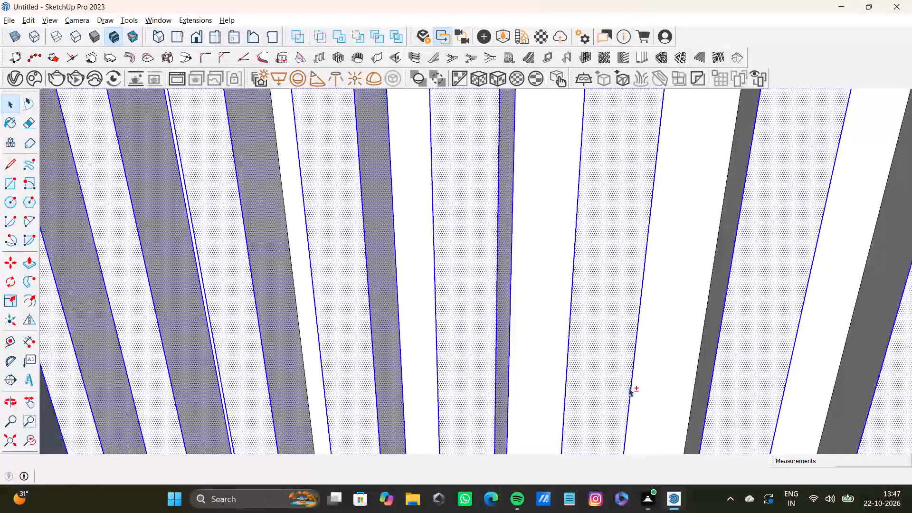
# Add the missing left edge of one strip's front face, right of the back wall's middle, to the selection.
pyautogui.keyDown('shift'); pyautogui.scroll(-20, 627, 389); pyautogui.keyUp('shift')
pyautogui.keyDown('shift'); pyautogui.scroll(-10, 627, 389); pyautogui.keyUp('shift')
pyautogui.keyDown('shift'); pyautogui.moveTo(631, 393); pyautogui.dragTo(544, 276, button='middle'); pyautogui.keyUp('shift')
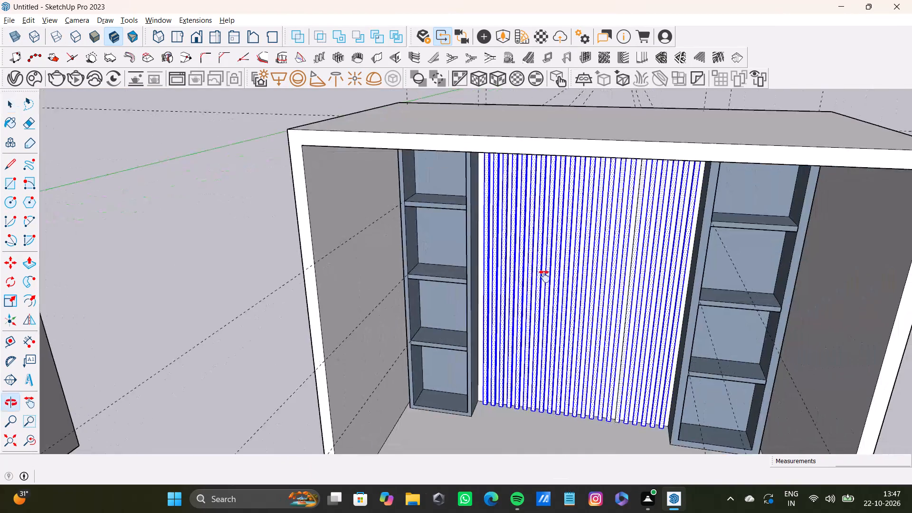
pyautogui.keyDown('shift'); pyautogui.moveTo(544, 276); pyautogui.dragTo(552, 273, button='middle'); pyautogui.keyUp('shift')
pyautogui.keyDown('shift'); pyautogui.scroll(20, 745, 319); pyautogui.keyUp('shift')
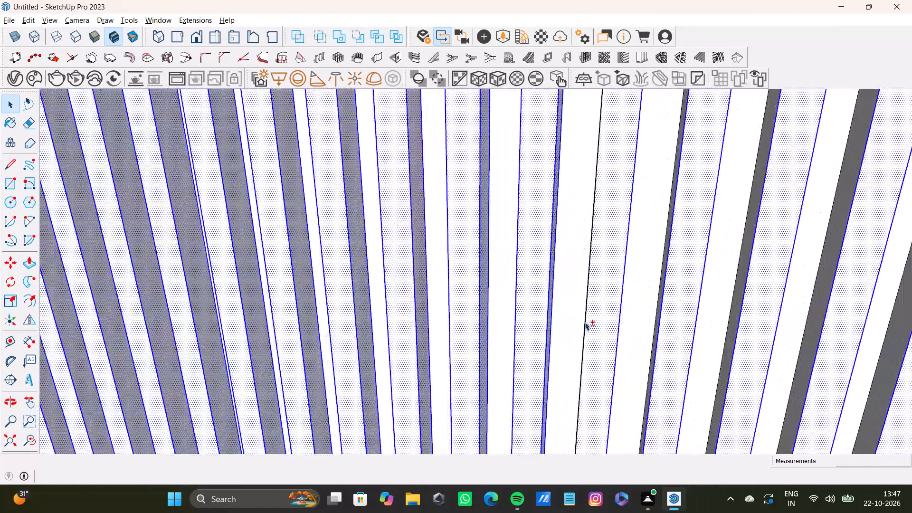
pyautogui.keyDown('shift'); pyautogui.click(585, 322); pyautogui.keyUp('shift')
# Add the missing rear edge of the right side face on the third strip from the left shelf unit to the selection.
pyautogui.keyDown('shift'); pyautogui.scroll(-20, 608, 325); pyautogui.keyUp('shift')
pyautogui.keyDown('shift'); pyautogui.scroll(-3, 608, 325); pyautogui.keyUp('shift')
pyautogui.moveTo(597, 334); pyautogui.dragTo(642, 268, button='middle')
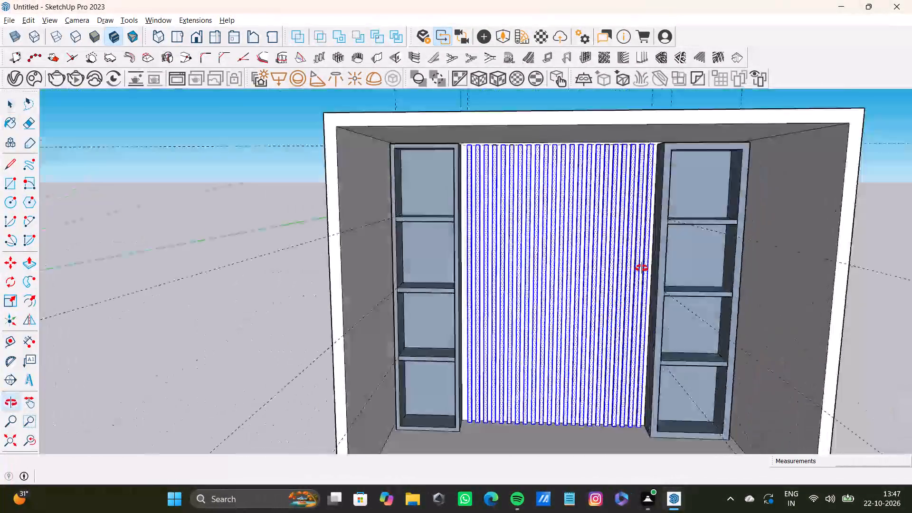
pyautogui.moveTo(642, 268); pyautogui.dragTo(584, 242, button='middle')
pyautogui.scroll(6, 470, 217)
pyautogui.keyDown('shift'); pyautogui.moveTo(487, 209); pyautogui.dragTo(460, 238, button='middle'); pyautogui.keyUp('shift')
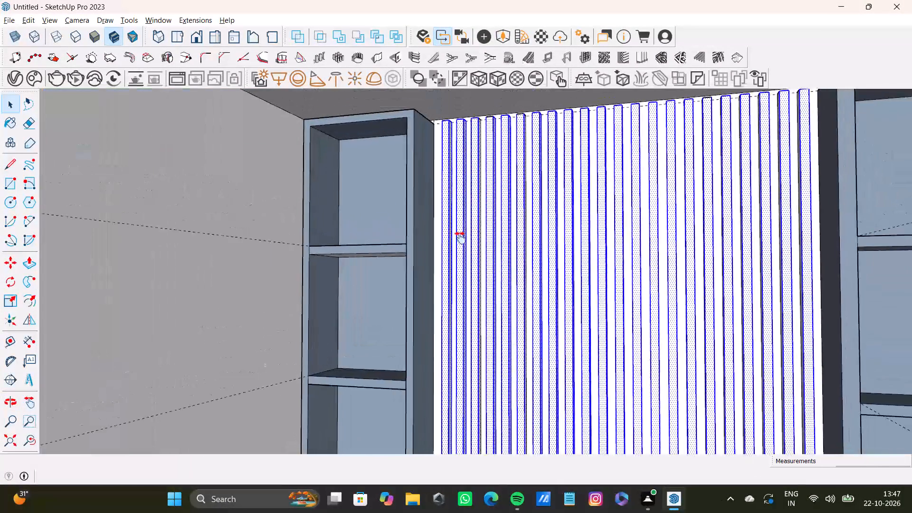
pyautogui.keyDown('shift'); pyautogui.moveTo(460, 238); pyautogui.dragTo(460, 239, button='middle'); pyautogui.keyUp('shift')
pyautogui.keyDown('shift'); pyautogui.scroll(20, 477, 214); pyautogui.keyUp('shift')
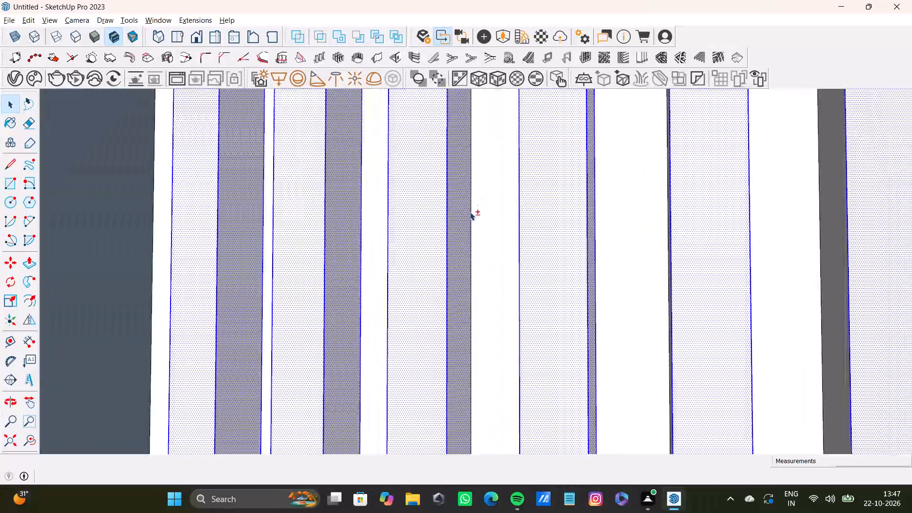
pyautogui.keyDown('shift'); pyautogui.click(470, 212); pyautogui.keyUp('shift')
# Add the missing rear edge of the right side face on the sixth strip from the left shelf unit to the selection.
pyautogui.keyDown('shift'); pyautogui.scroll(-17, 465, 259); pyautogui.keyUp('shift')
pyautogui.keyDown('shift'); pyautogui.moveTo(469, 280); pyautogui.dragTo(426, 187, button='middle'); pyautogui.keyUp('shift')
pyautogui.keyDown('shift'); pyautogui.scroll(-9, 397, 247); pyautogui.keyUp('shift')
pyautogui.keyDown('shift'); pyautogui.scroll(1, 445, 269); pyautogui.keyUp('shift')
pyautogui.keyDown('shift'); pyautogui.moveTo(445, 269); pyautogui.dragTo(390, 286, button='middle'); pyautogui.keyUp('shift')
pyautogui.scroll(17, 399, 288)
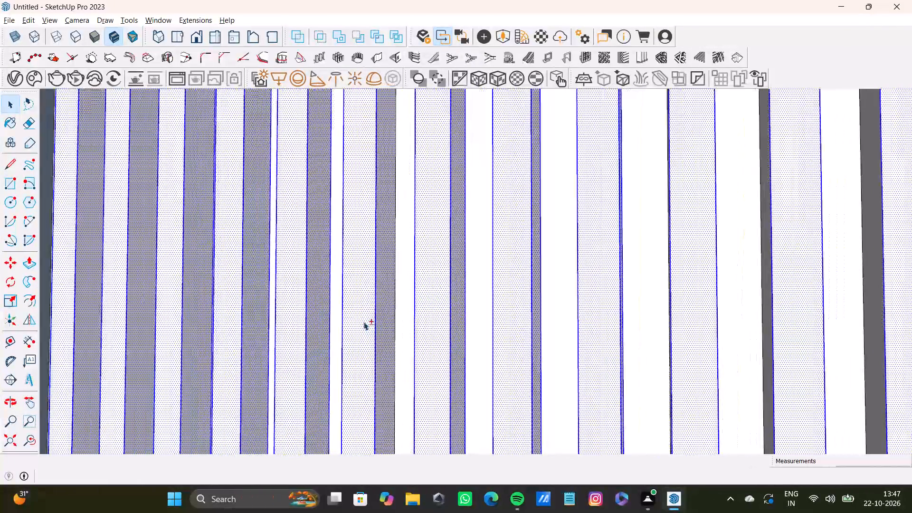
pyautogui.scroll(5, 363, 322)
pyautogui.keyDown('shift'); pyautogui.click(404, 339); pyautogui.keyUp('shift')
# Paint all selected wall strips with Formica Laminate Light from the Synthetic Surfaces materials.
pyautogui.keyDown('shift'); pyautogui.scroll(-7, 404, 339); pyautogui.keyUp('shift')
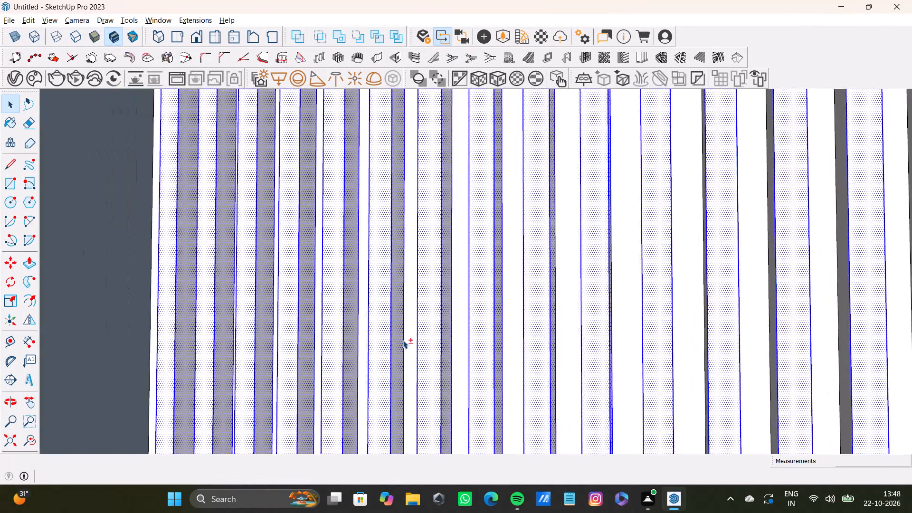
pyautogui.keyDown('shift'); pyautogui.scroll(-14, 403, 340); pyautogui.keyUp('shift')
pyautogui.keyDown('shift'); pyautogui.moveTo(398, 336); pyautogui.dragTo(404, 196, button='middle'); pyautogui.keyUp('shift')
pyautogui.keyDown('shift'); pyautogui.scroll(-7, 419, 267); pyautogui.keyUp('shift')
pyautogui.keyDown('shift'); pyautogui.moveTo(422, 289); pyautogui.dragTo(429, 286, button='middle'); pyautogui.keyUp('shift')
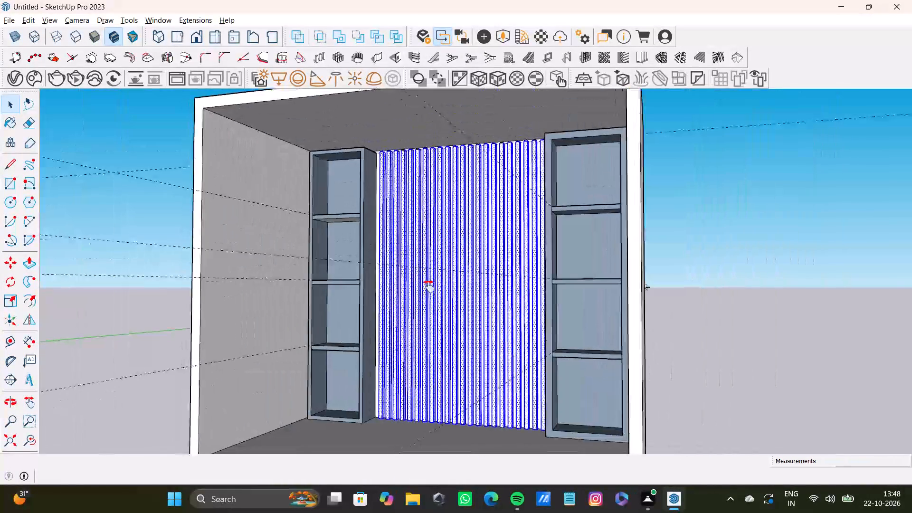
pyautogui.keyDown('shift'); pyautogui.moveTo(429, 286); pyautogui.dragTo(473, 289, button='middle'); pyautogui.keyUp('shift')
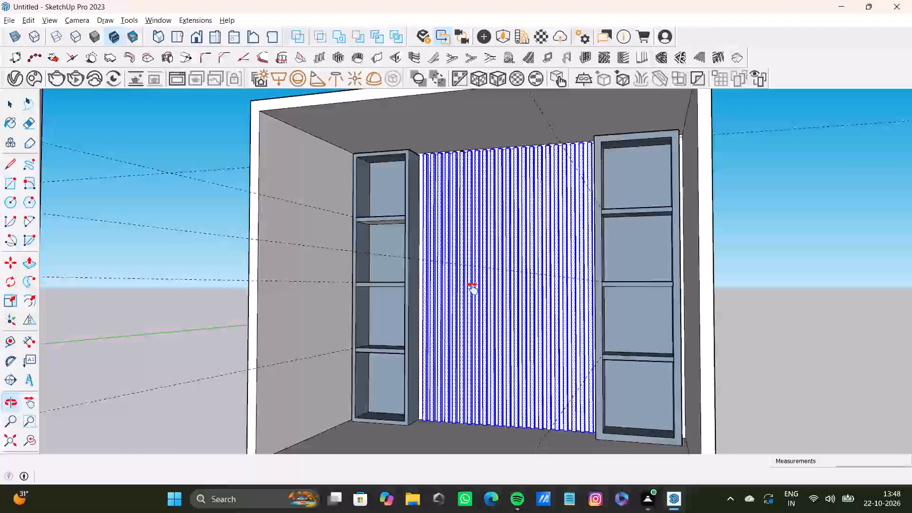
pyautogui.keyDown('shift'); pyautogui.moveTo(473, 289); pyautogui.dragTo(399, 201, button='middle'); pyautogui.keyUp('shift')
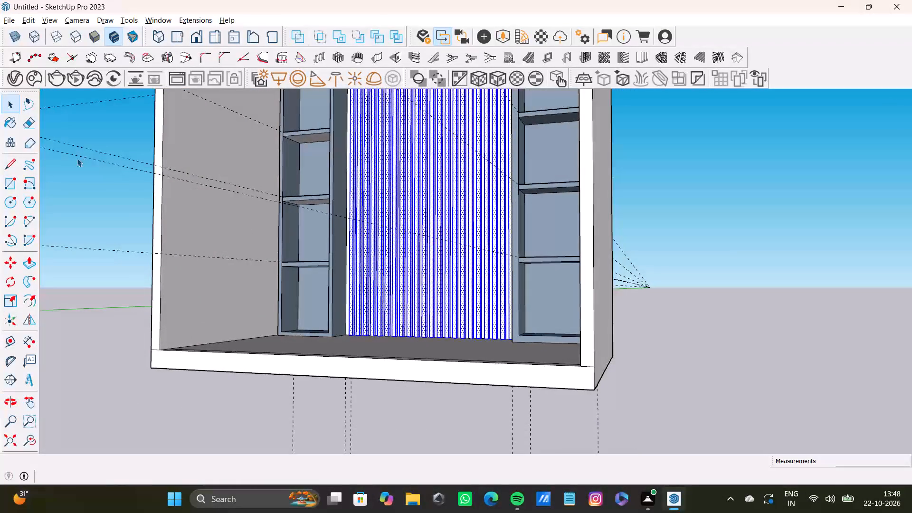
pyautogui.click(19, 122)
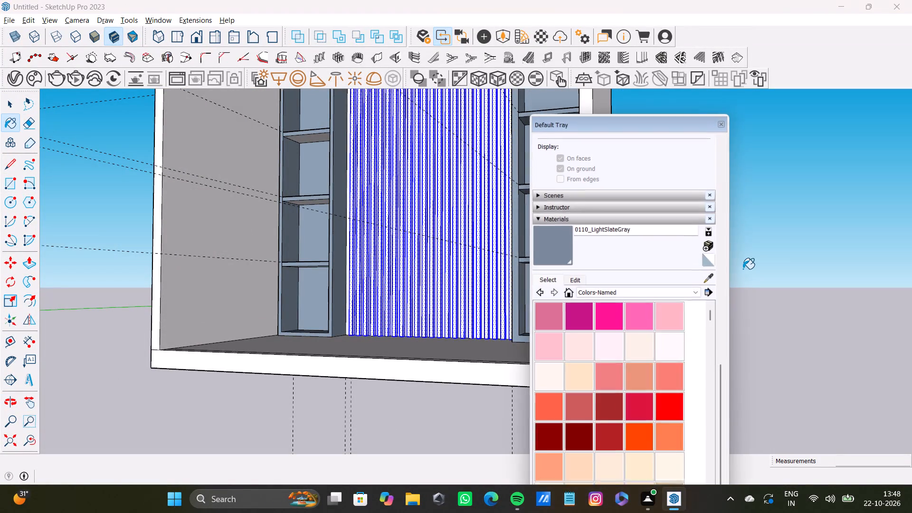
pyautogui.scroll(-7, 620, 319)
pyautogui.click(627, 294)
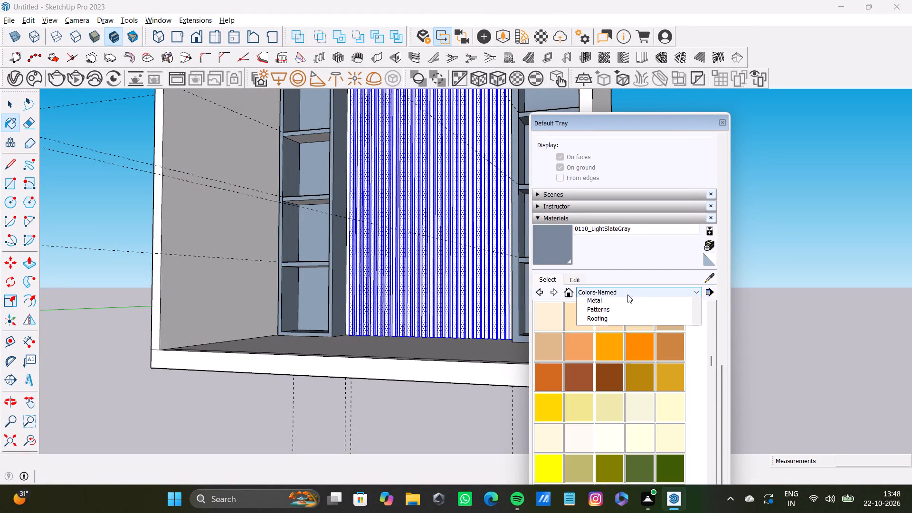
pyautogui.scroll(-3, 617, 357)
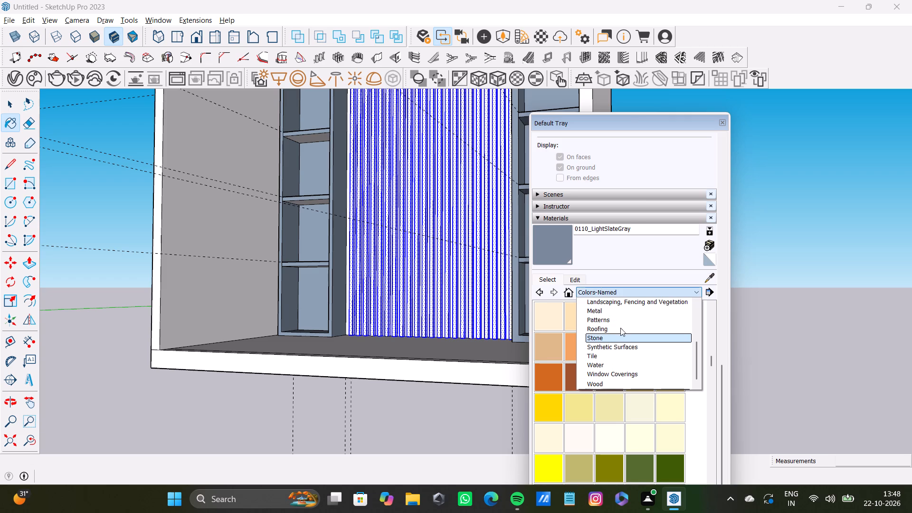
pyautogui.scroll(1, 615, 355)
pyautogui.click(613, 375)
pyautogui.click(665, 326)
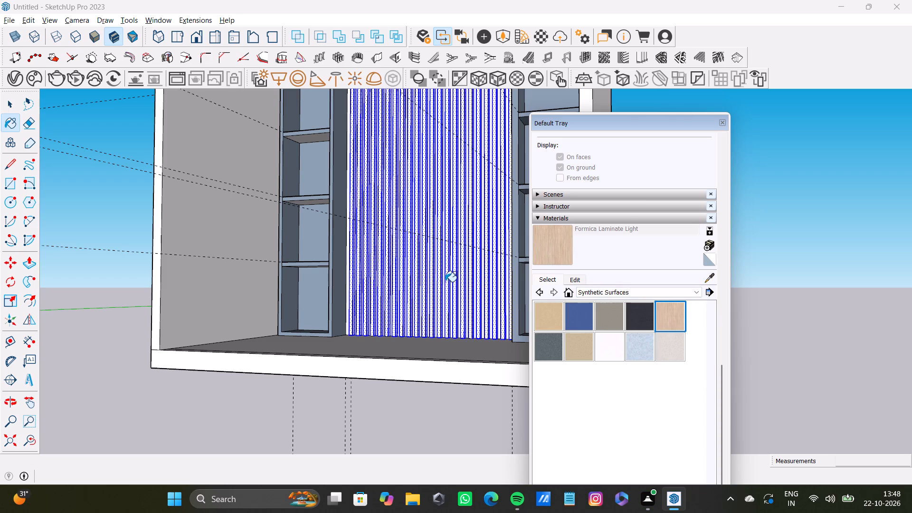
pyautogui.scroll(13, 450, 279)
pyautogui.click(437, 283)
# Examine the laminate finish on the wall strips down to their lower ends at the floor.
pyautogui.scroll(-2, 436, 299)
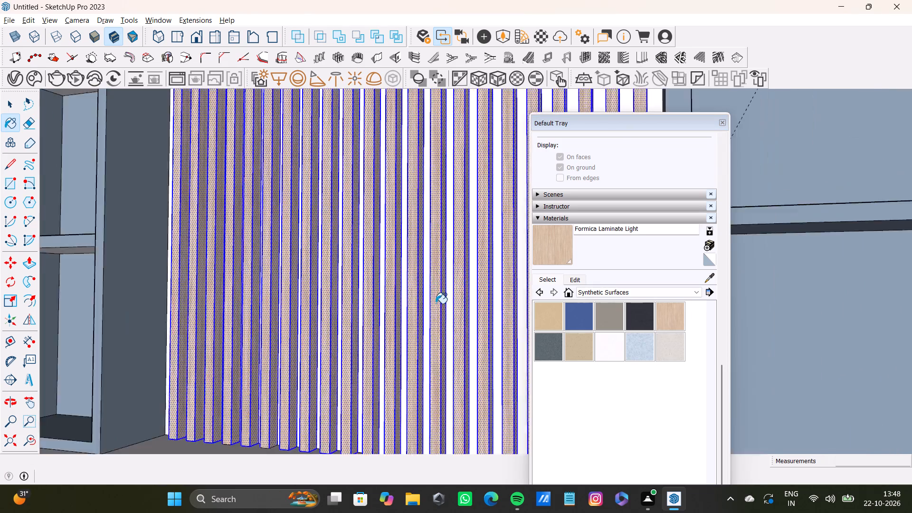
pyautogui.scroll(-11, 436, 304)
pyautogui.moveTo(434, 311); pyautogui.dragTo(486, 385, button='middle')
pyautogui.scroll(11, 380, 300)
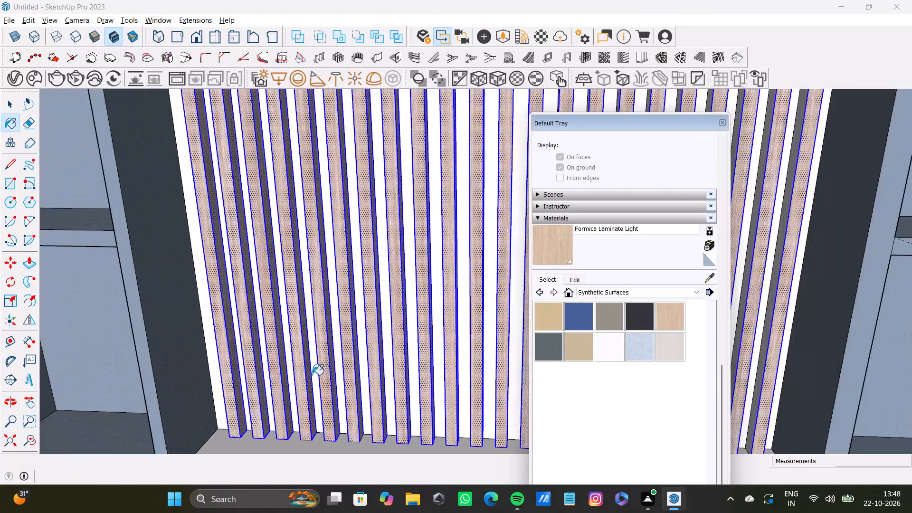
pyautogui.scroll(5, 290, 366)
pyautogui.press('space')
pyautogui.scroll(4, 183, 337)
pyautogui.scroll(-9, 385, 361)
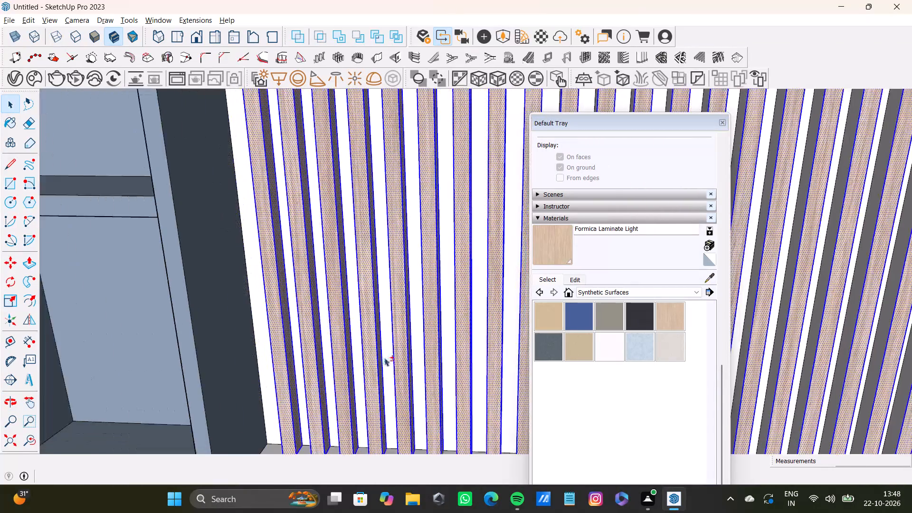
pyautogui.scroll(-2, 384, 358)
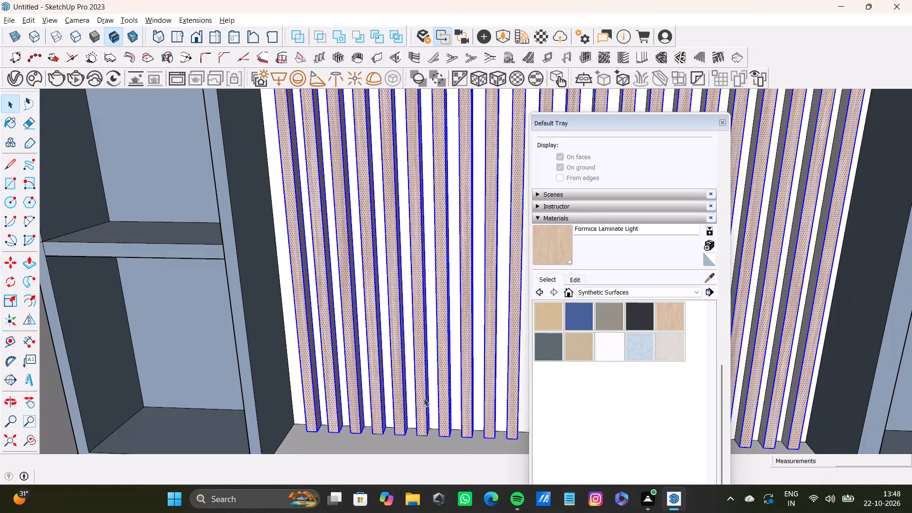
pyautogui.scroll(9, 424, 398)
pyautogui.scroll(-9, 353, 389)
pyautogui.keyDown('shift'); pyautogui.moveTo(355, 392); pyautogui.dragTo(403, 348, button='middle'); pyautogui.keyUp('shift')
pyautogui.keyDown('shift'); pyautogui.scroll(5, 361, 348); pyautogui.keyUp('shift')
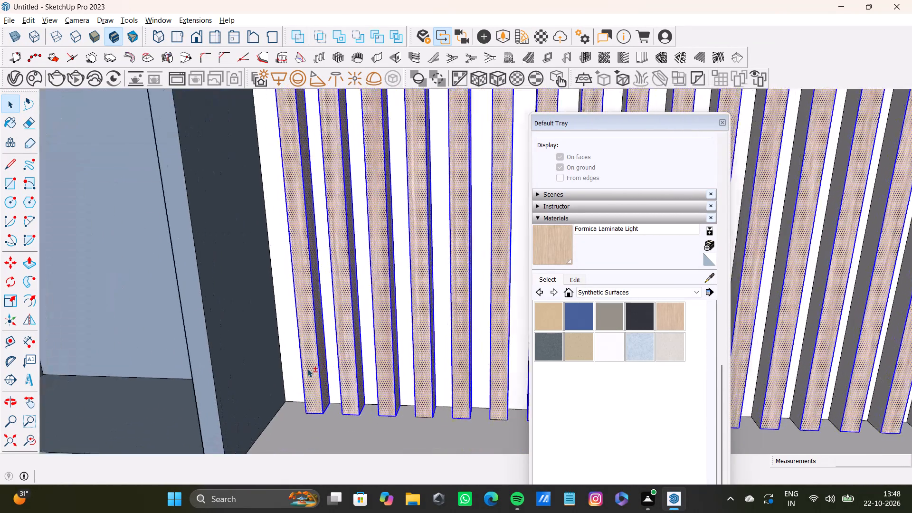
pyautogui.keyDown('shift'); pyautogui.scroll(1, 307, 369); pyautogui.keyUp('shift')
# Clear the strip selection and select only the back-wall face visible between the strips.
pyautogui.keyDown('shift'); pyautogui.click(289, 377); pyautogui.keyUp('shift')
pyautogui.keyDown('shift'); pyautogui.scroll(-16, 290, 386); pyautogui.keyUp('shift')
pyautogui.scroll(-3, 335, 395)
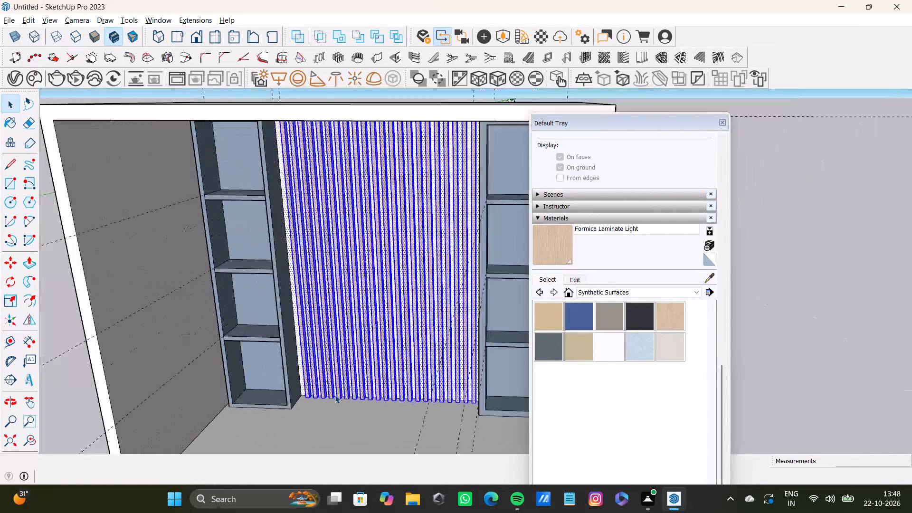
pyautogui.scroll(-8, 335, 395)
pyautogui.click(332, 190)
pyautogui.scroll(10, 332, 326)
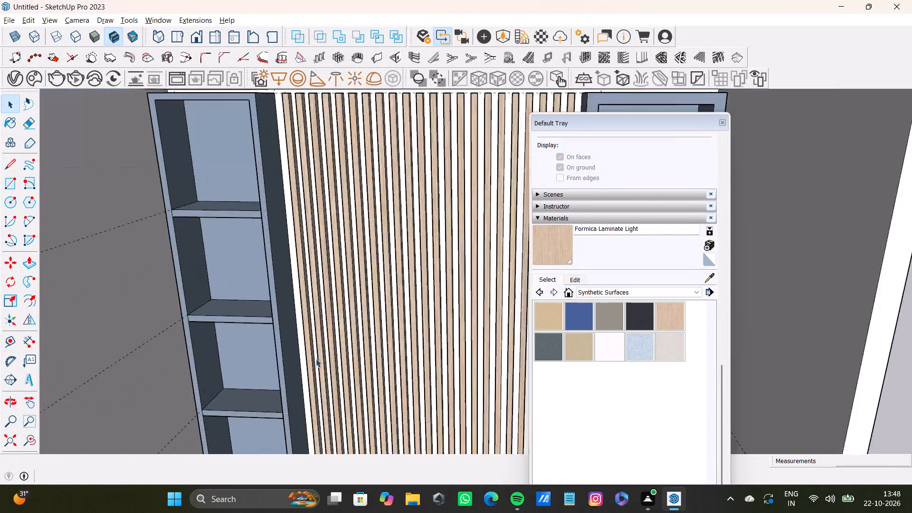
pyautogui.scroll(13, 316, 359)
pyautogui.click(288, 380)
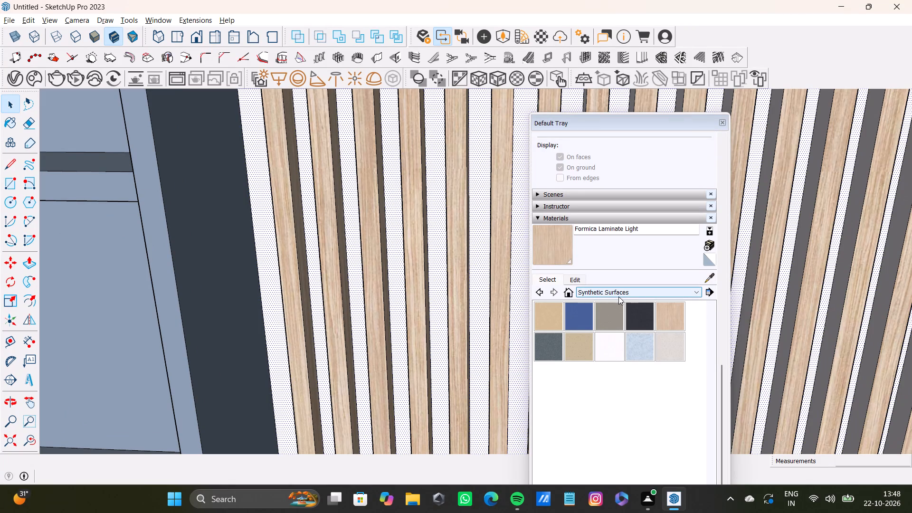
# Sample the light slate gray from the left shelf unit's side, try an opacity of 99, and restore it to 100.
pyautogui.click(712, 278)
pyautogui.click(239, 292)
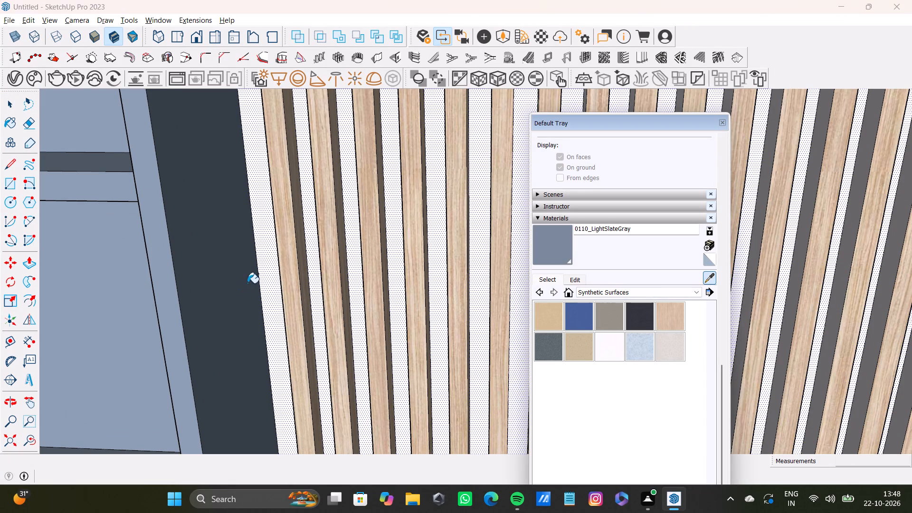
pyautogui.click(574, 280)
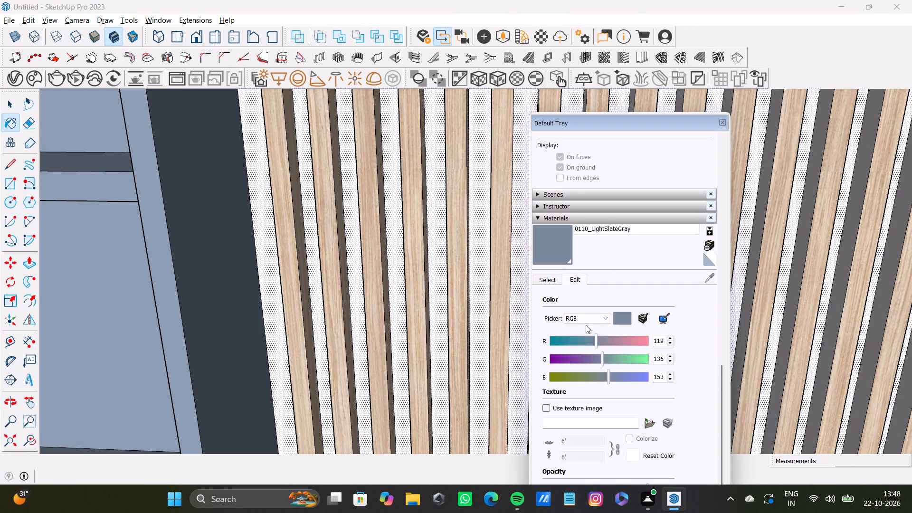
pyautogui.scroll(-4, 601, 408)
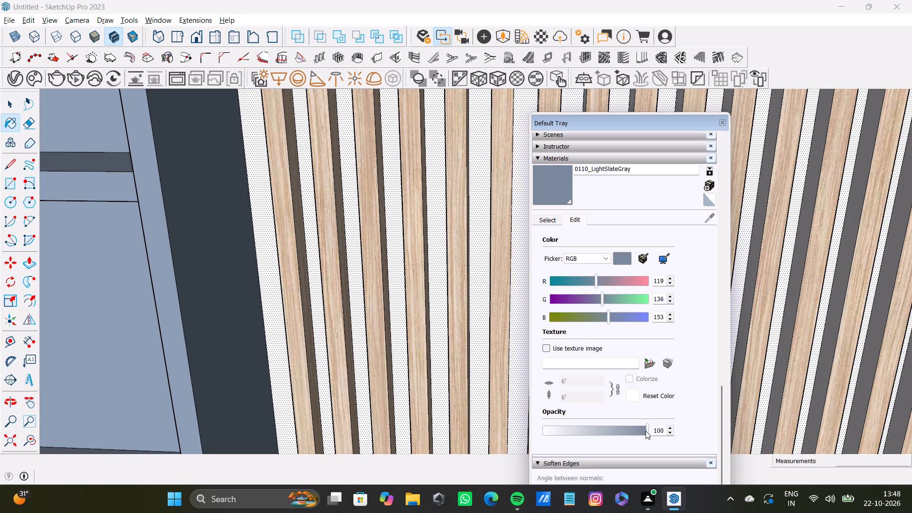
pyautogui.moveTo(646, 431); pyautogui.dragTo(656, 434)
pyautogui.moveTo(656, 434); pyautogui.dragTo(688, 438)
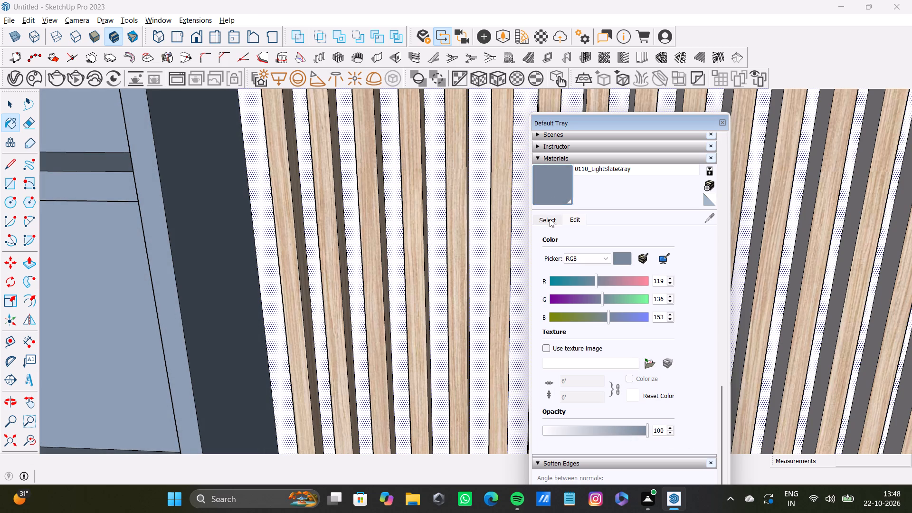
# Paint the selected back-wall face between the strips with 0099_LightSteelBlue from the Colors-Named materials.
pyautogui.click(550, 220)
pyautogui.click(589, 237)
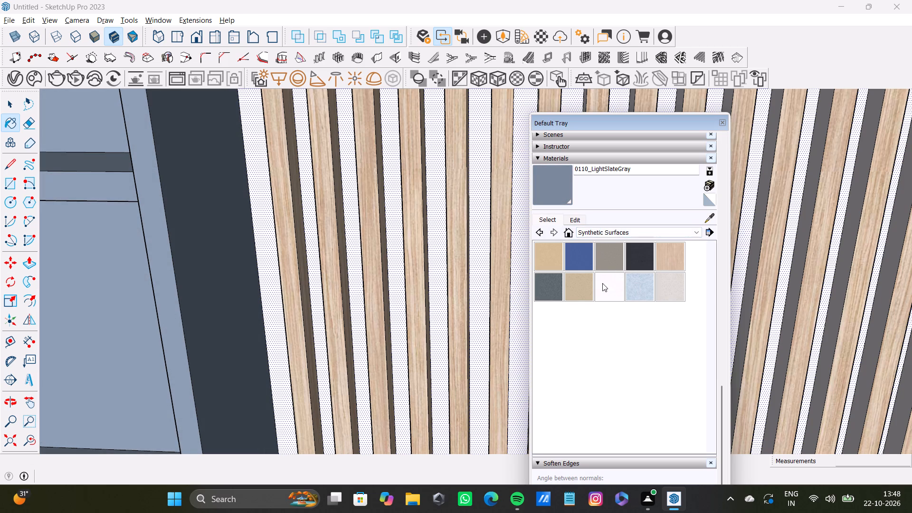
pyautogui.click(609, 237)
pyautogui.click(611, 235)
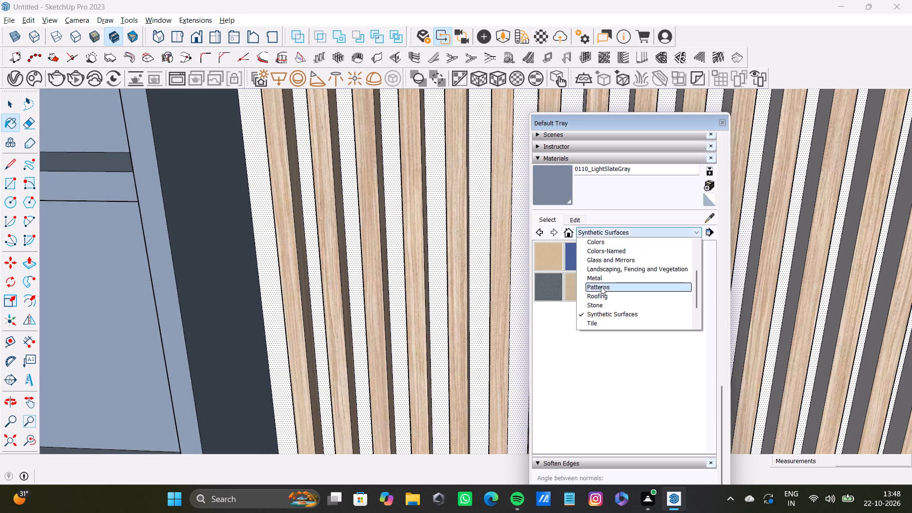
pyautogui.scroll(1, 600, 287)
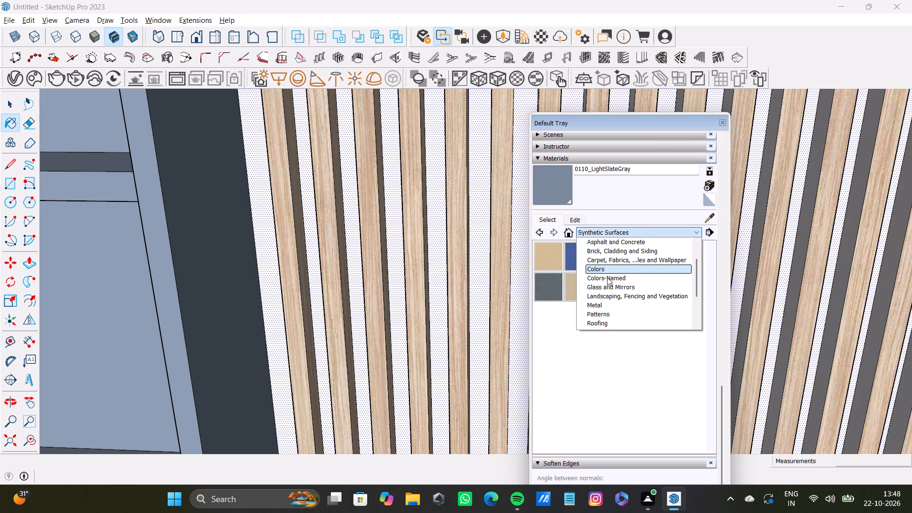
pyautogui.click(610, 276)
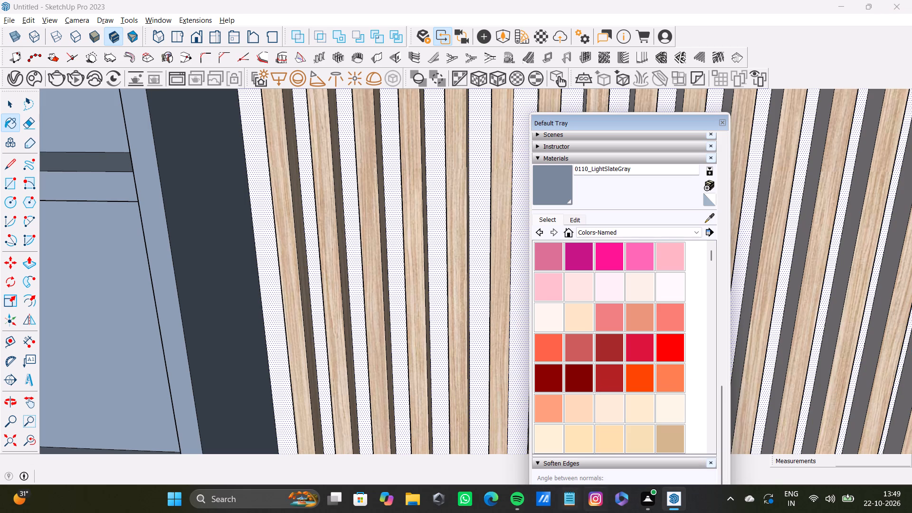
pyautogui.scroll(-14, 558, 352)
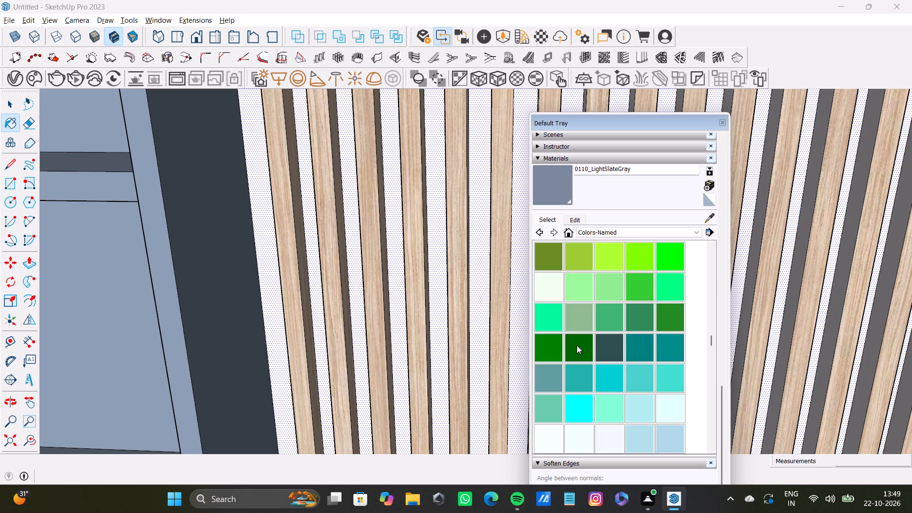
pyautogui.scroll(-2, 600, 364)
pyautogui.click(640, 349)
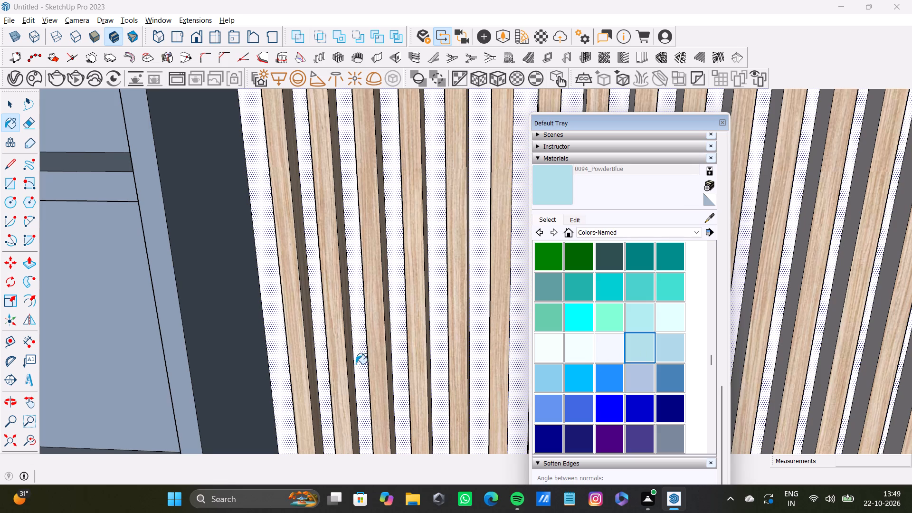
pyautogui.click(641, 376)
pyautogui.click(318, 308)
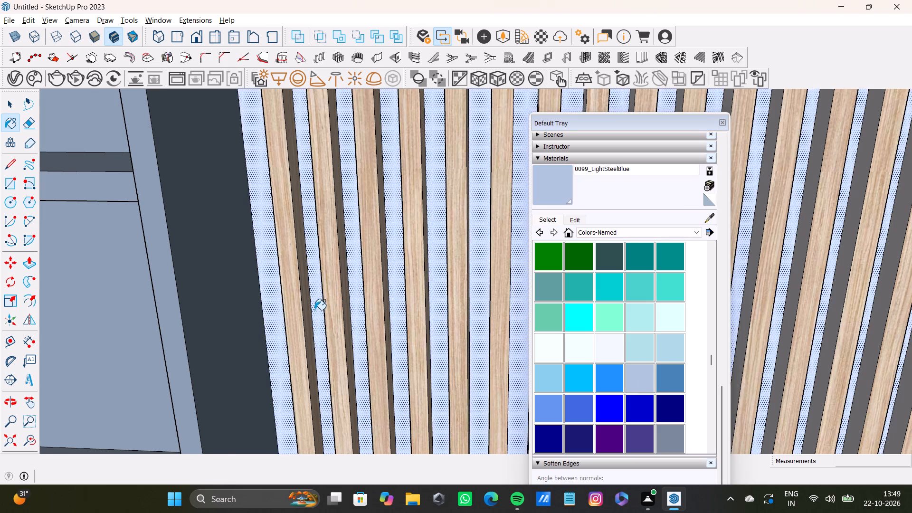
pyautogui.scroll(-20, 319, 312)
pyautogui.scroll(-3, 319, 312)
pyautogui.moveTo(321, 334); pyautogui.dragTo(442, 230, button='middle')
pyautogui.scroll(1, 324, 322)
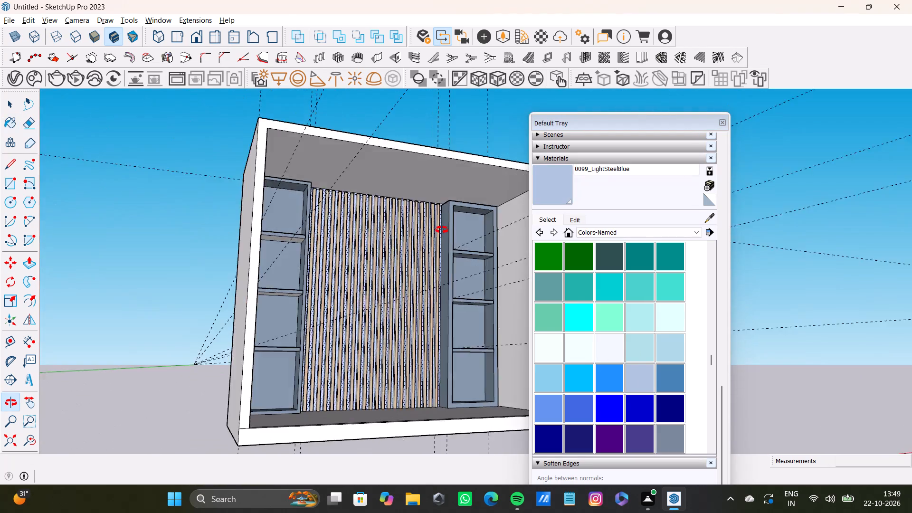
# Sample 0110_LightSlateGray from the left shelf unit and paint the unit's remaining unpainted shelf faces with it.
pyautogui.moveTo(442, 230); pyautogui.dragTo(351, 285, button='middle')
pyautogui.press('space')
pyautogui.scroll(8, 336, 314)
pyautogui.keyDown('shift'); pyautogui.moveTo(344, 333); pyautogui.dragTo(357, 210, button='middle'); pyautogui.keyUp('shift')
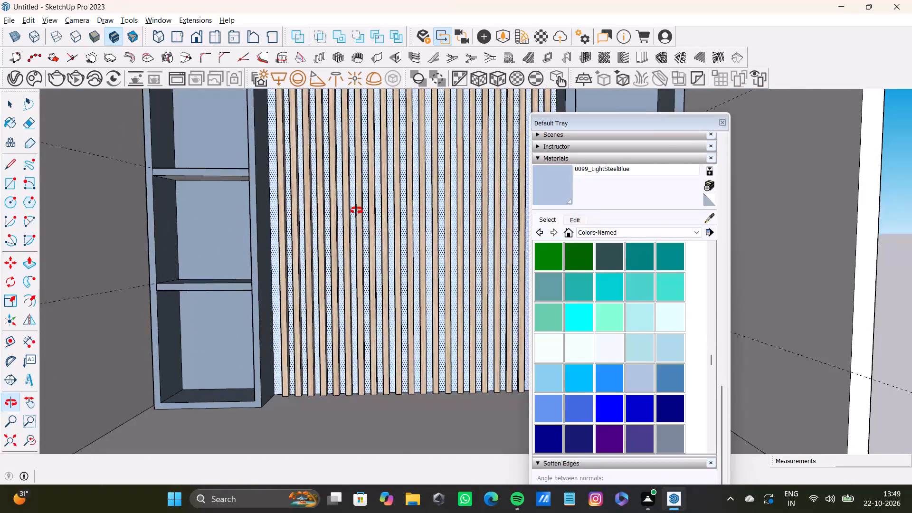
pyautogui.keyDown('shift'); pyautogui.moveTo(357, 210); pyautogui.dragTo(285, 208, button='middle'); pyautogui.keyUp('shift')
pyautogui.scroll(-4, 285, 218)
pyautogui.keyDown('shift'); pyautogui.moveTo(285, 225); pyautogui.dragTo(346, 189, button='middle'); pyautogui.keyUp('shift')
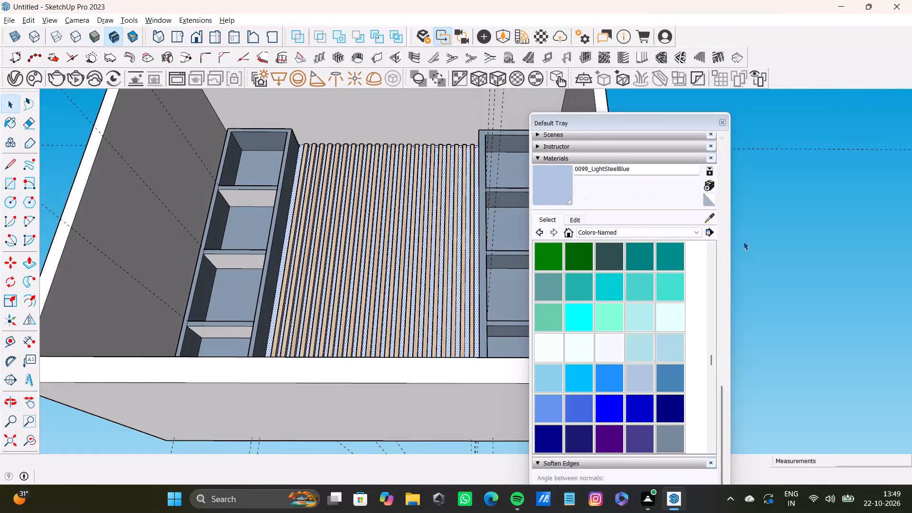
pyautogui.moveTo(707, 218); pyautogui.dragTo(702, 218)
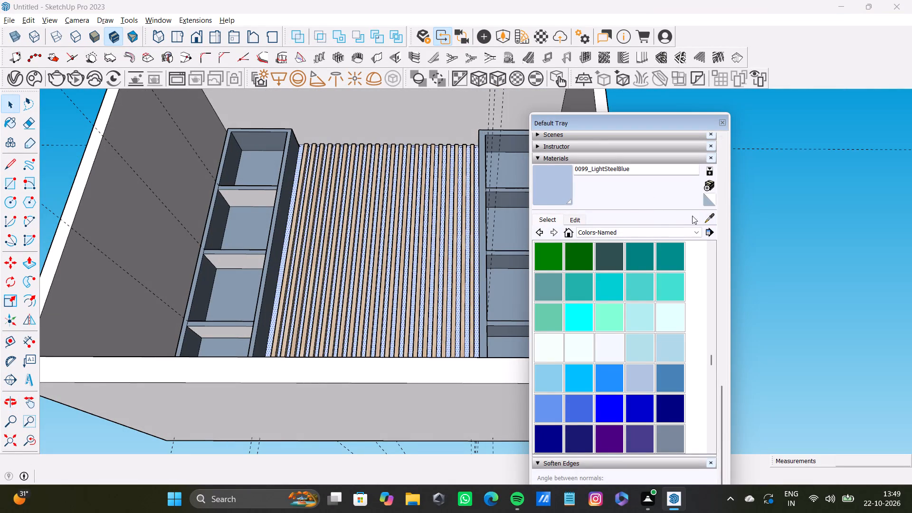
pyautogui.click(710, 220)
pyautogui.click(253, 167)
pyautogui.click(250, 193)
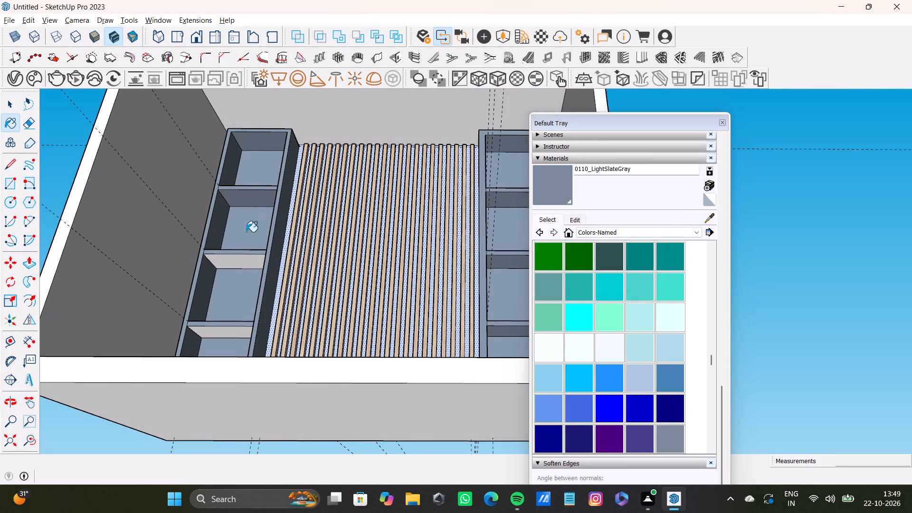
pyautogui.click(238, 259)
pyautogui.click(240, 331)
# Clear the selection of the back-wall face behind the strips.
pyautogui.moveTo(242, 327); pyautogui.dragTo(343, 347, button='middle')
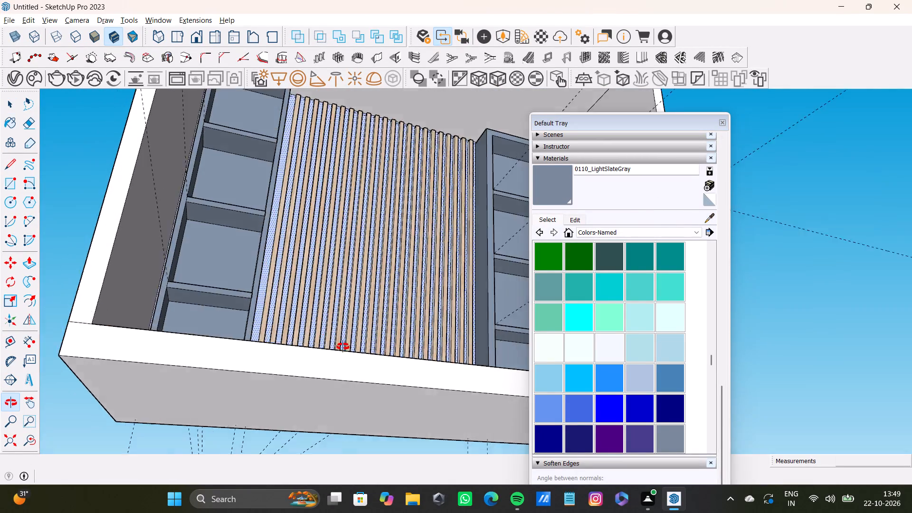
pyautogui.moveTo(343, 347); pyautogui.dragTo(223, 370, button='middle')
pyautogui.scroll(-1, 241, 365)
pyautogui.scroll(3, 437, 359)
pyautogui.scroll(-7, 437, 358)
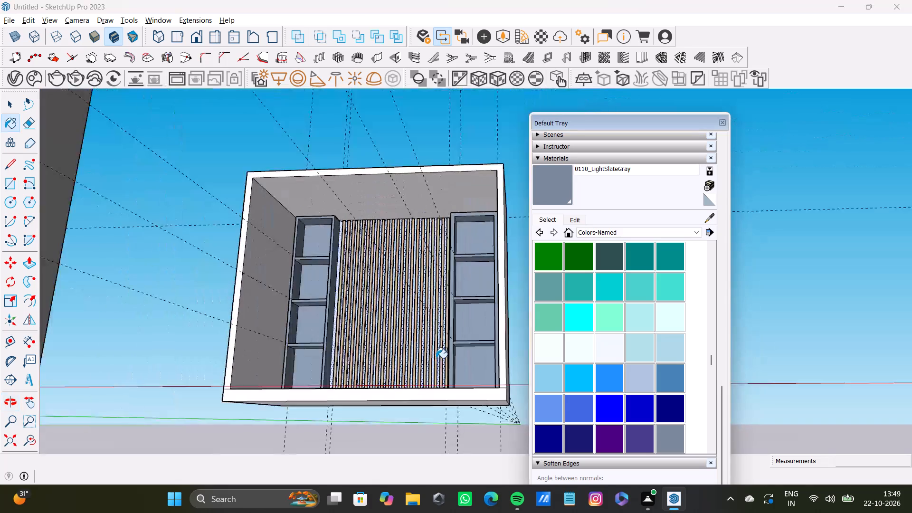
pyautogui.scroll(-1, 436, 358)
pyautogui.moveTo(436, 358); pyautogui.dragTo(429, 440, button='middle')
pyautogui.scroll(4, 357, 350)
pyautogui.press('space')
pyautogui.click(114, 171)
pyautogui.scroll(-3, 192, 293)
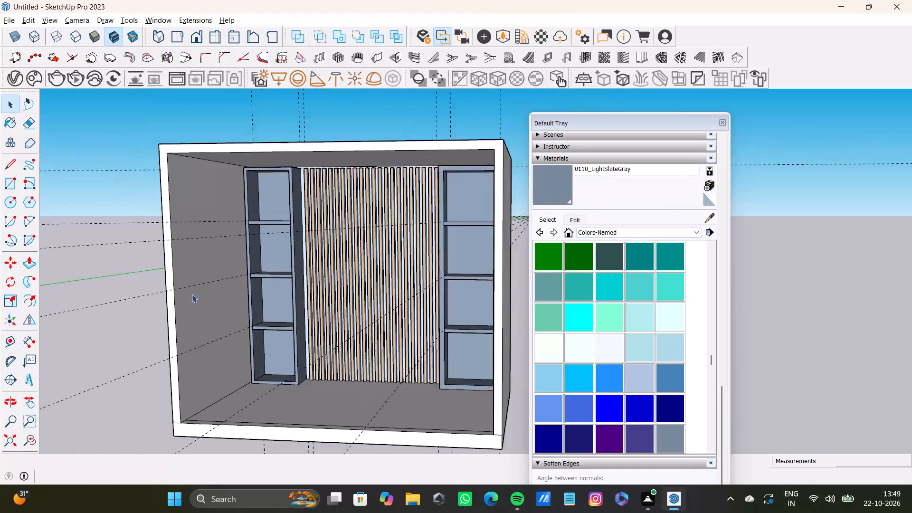
# Paint the room's inner left wall, ceiling and inner right wall with 0099_LightSteelBlue sampled from the back wall between the strips.
pyautogui.scroll(-1, 192, 294)
pyautogui.moveTo(198, 296); pyautogui.dragTo(124, 296, button='middle')
pyautogui.press('space')
pyautogui.click(248, 245)
pyautogui.scroll(3, 239, 257)
pyautogui.moveTo(239, 257); pyautogui.dragTo(239, 174, button='middle')
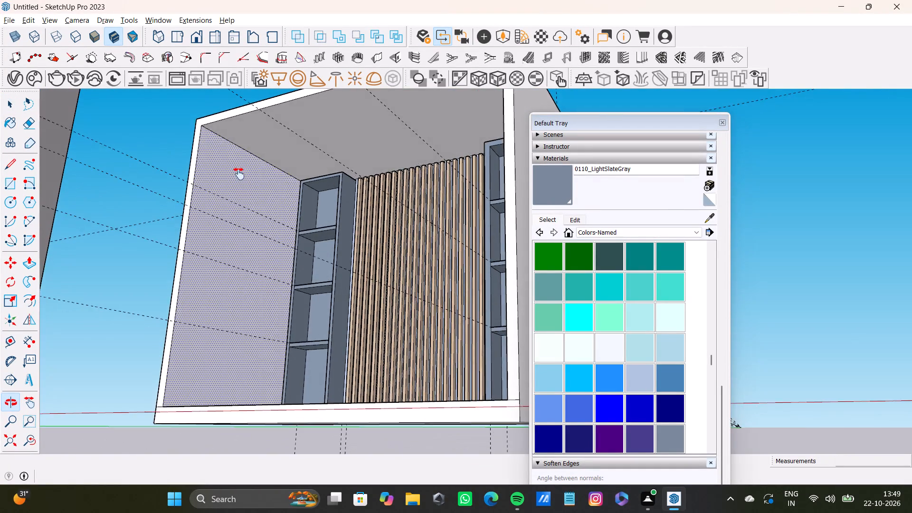
pyautogui.moveTo(239, 174); pyautogui.dragTo(271, 190, button='middle')
pyautogui.keyDown('shift'); pyautogui.scroll(1, 271, 190); pyautogui.keyUp('shift')
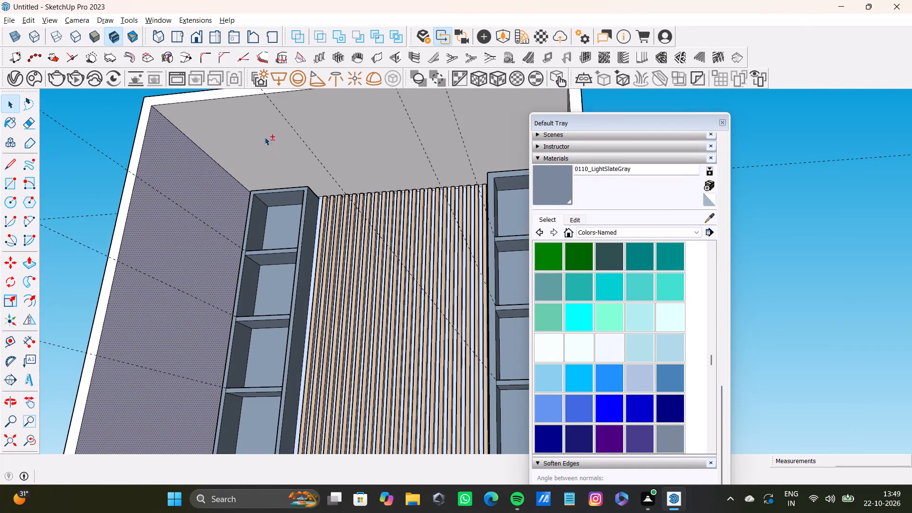
pyautogui.keyDown('shift'); pyautogui.click(265, 137); pyautogui.keyUp('shift')
pyautogui.keyDown('shift'); pyautogui.scroll(-4, 232, 208); pyautogui.keyUp('shift')
pyautogui.moveTo(228, 232); pyautogui.dragTo(416, 271, button='middle')
pyautogui.keyDown('shift'); pyautogui.click(494, 283); pyautogui.keyUp('shift')
pyautogui.keyDown('shift'); pyautogui.scroll(-4, 488, 324); pyautogui.keyUp('shift')
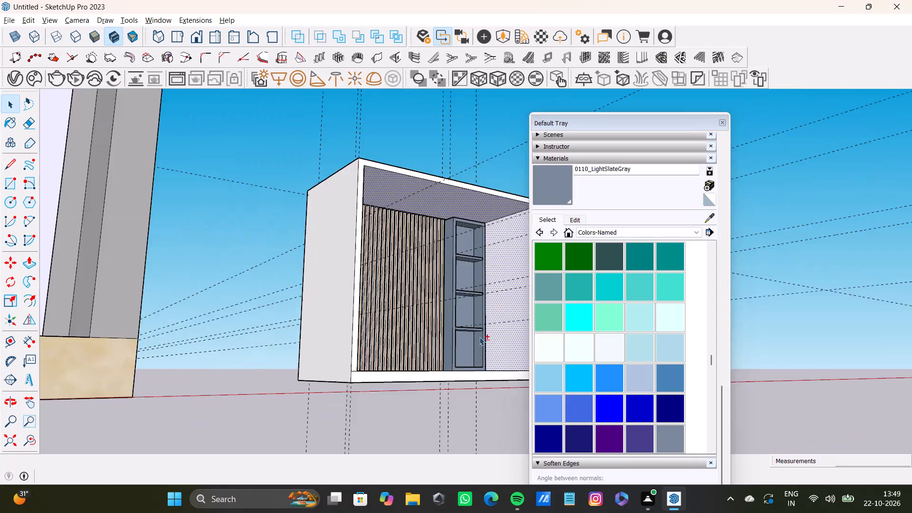
pyautogui.keyDown('shift'); pyautogui.moveTo(479, 337); pyautogui.dragTo(356, 364, button='middle'); pyautogui.keyUp('shift')
pyautogui.scroll(12, 307, 284)
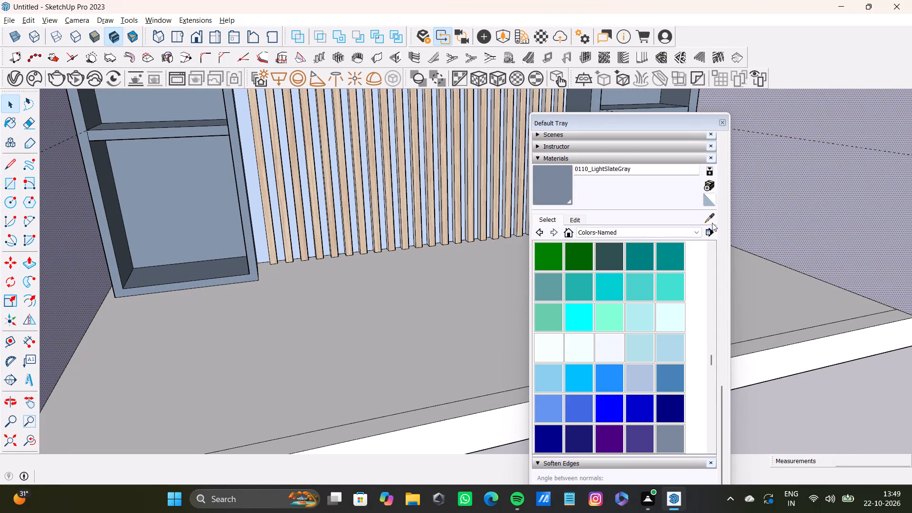
pyautogui.click(712, 218)
pyautogui.click(263, 228)
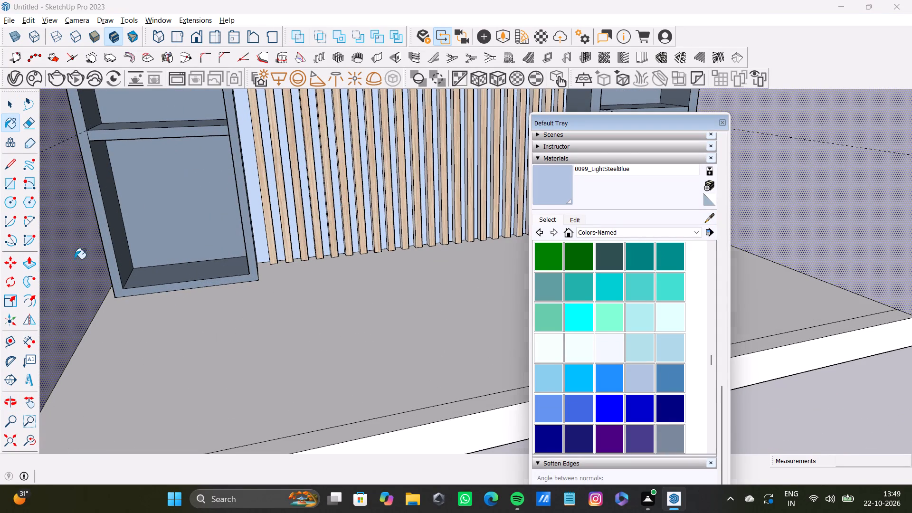
pyautogui.click(75, 259)
# Clear the selection of the painted inner walls and ceiling.
pyautogui.scroll(-12, 129, 284)
pyautogui.moveTo(132, 303); pyautogui.dragTo(115, 346, button='middle')
pyautogui.press('space')
pyautogui.scroll(7, 119, 342)
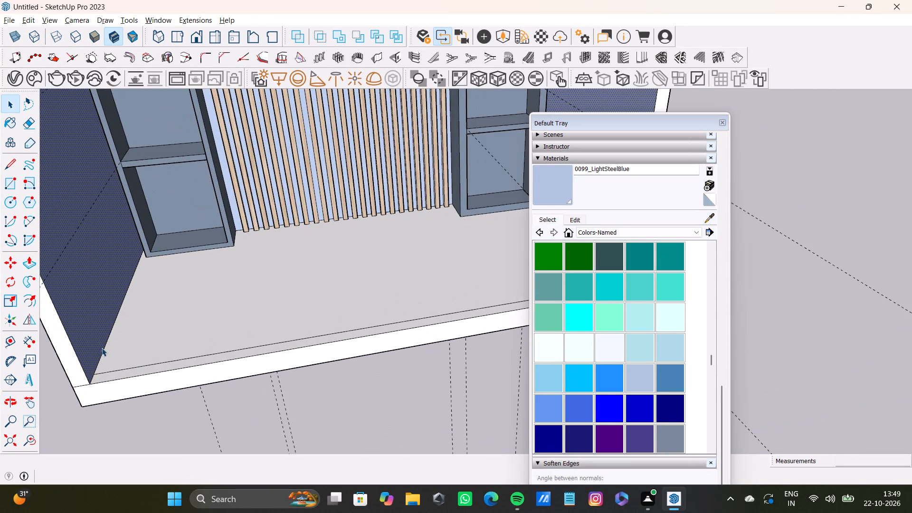
pyautogui.scroll(-14, 157, 297)
pyautogui.click(379, 175)
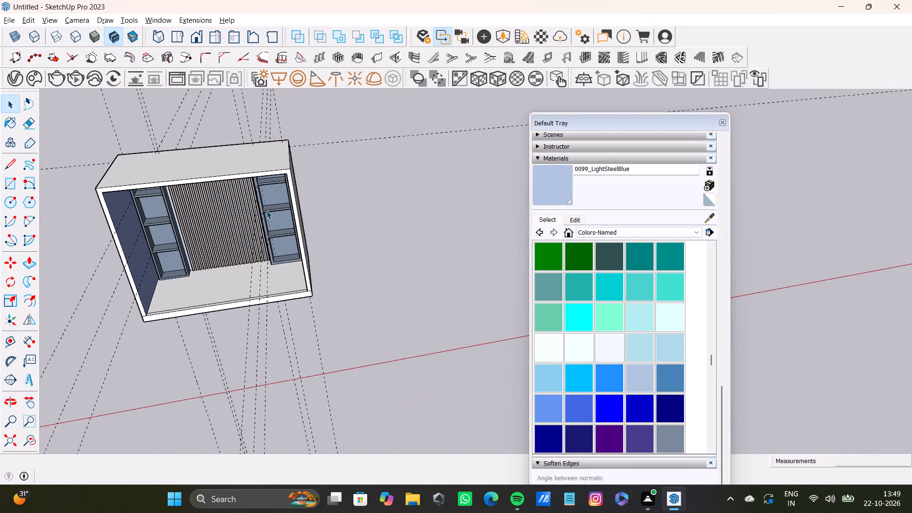
# Paint the shell's front rim around the sides and top, plus its outer side and top faces, with 0099_LightSteelBlue.
pyautogui.scroll(5, 253, 216)
pyautogui.keyDown('shift'); pyautogui.moveTo(250, 224); pyautogui.dragTo(251, 178, button='middle'); pyautogui.keyUp('shift')
pyautogui.scroll(4, 232, 197)
pyautogui.keyDown('shift'); pyautogui.moveTo(232, 205); pyautogui.dragTo(303, 197, button='middle'); pyautogui.keyUp('shift')
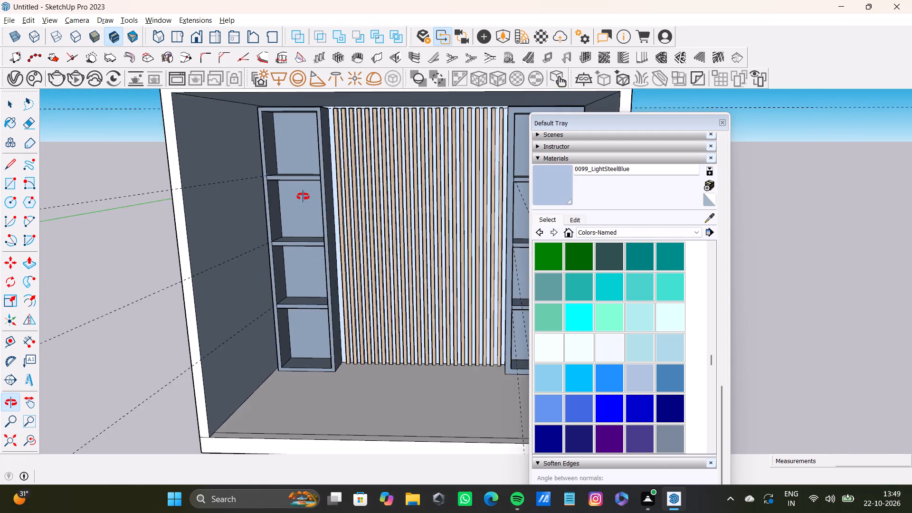
pyautogui.keyDown('shift'); pyautogui.moveTo(303, 197); pyautogui.dragTo(353, 188, button='middle'); pyautogui.keyUp('shift')
pyautogui.scroll(3, 265, 216)
pyautogui.keyDown('shift'); pyautogui.click(185, 255); pyautogui.keyUp('shift')
pyautogui.keyDown('shift'); pyautogui.scroll(-10, 185, 255); pyautogui.keyUp('shift')
pyautogui.keyDown('shift'); pyautogui.scroll(3, 207, 186); pyautogui.keyUp('shift')
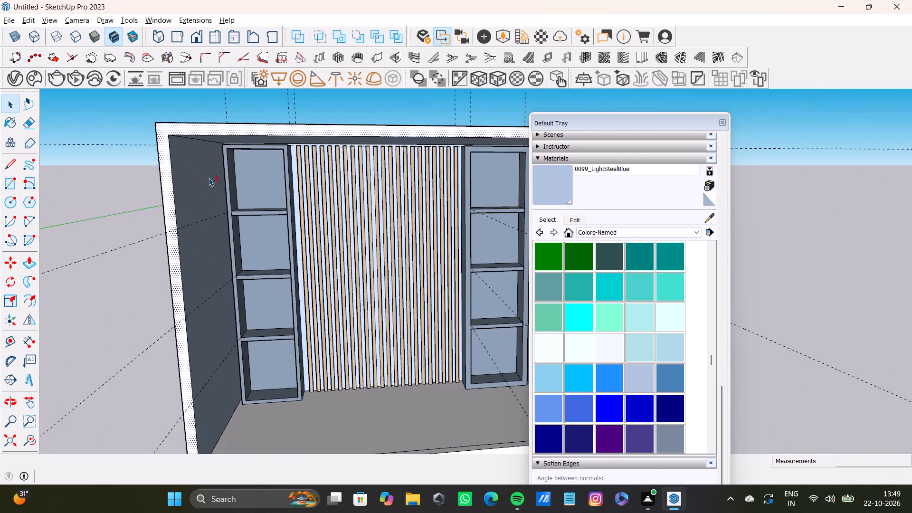
pyautogui.keyDown('shift'); pyautogui.scroll(-5, 207, 175); pyautogui.keyUp('shift')
pyautogui.moveTo(220, 250); pyautogui.dragTo(404, 231, button='middle')
pyautogui.keyDown('shift'); pyautogui.click(296, 269); pyautogui.keyUp('shift')
pyautogui.keyDown('shift'); pyautogui.moveTo(331, 266); pyautogui.dragTo(66, 320, button='middle'); pyautogui.keyUp('shift')
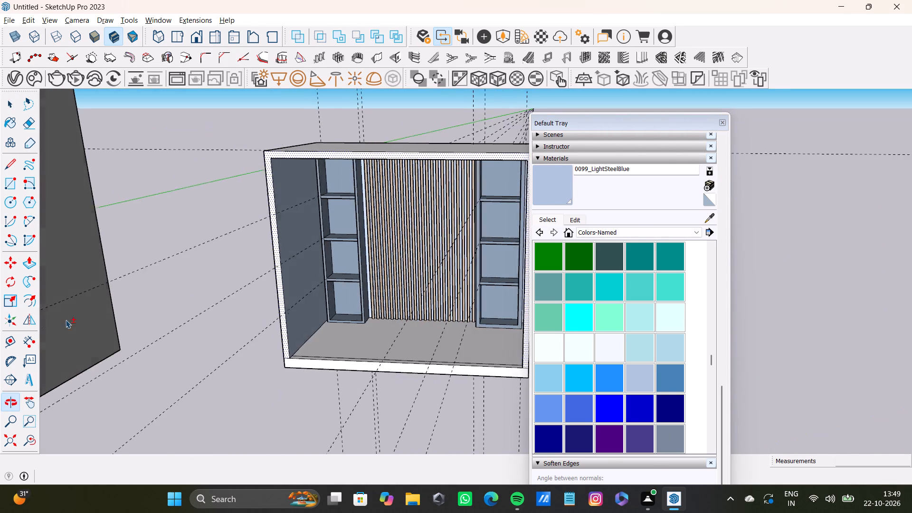
pyautogui.keyDown('shift'); pyautogui.moveTo(66, 320); pyautogui.dragTo(66, 320, button='middle'); pyautogui.keyUp('shift')
pyautogui.keyDown('shift'); pyautogui.moveTo(302, 292); pyautogui.dragTo(274, 326, button='middle'); pyautogui.keyUp('shift')
pyautogui.keyDown('shift'); pyautogui.click(361, 187); pyautogui.keyUp('shift')
pyautogui.moveTo(462, 248); pyautogui.dragTo(356, 258, button='middle')
pyautogui.keyDown('shift'); pyautogui.click(468, 259); pyautogui.keyUp('shift')
pyautogui.keyDown('shift'); pyautogui.click(712, 216); pyautogui.keyUp('shift')
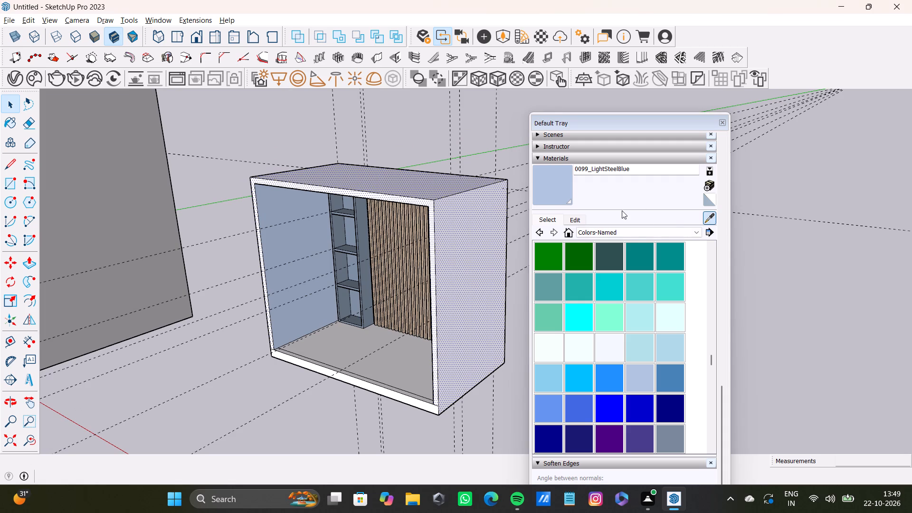
pyautogui.keyDown('shift'); pyautogui.click(560, 187); pyautogui.keyUp('shift')
pyautogui.keyDown('shift'); pyautogui.click(446, 213); pyautogui.keyUp('shift')
pyautogui.keyDown('shift'); pyautogui.scroll(-4, 440, 249); pyautogui.keyUp('shift')
pyautogui.moveTo(419, 281); pyautogui.dragTo(469, 296, button='middle')
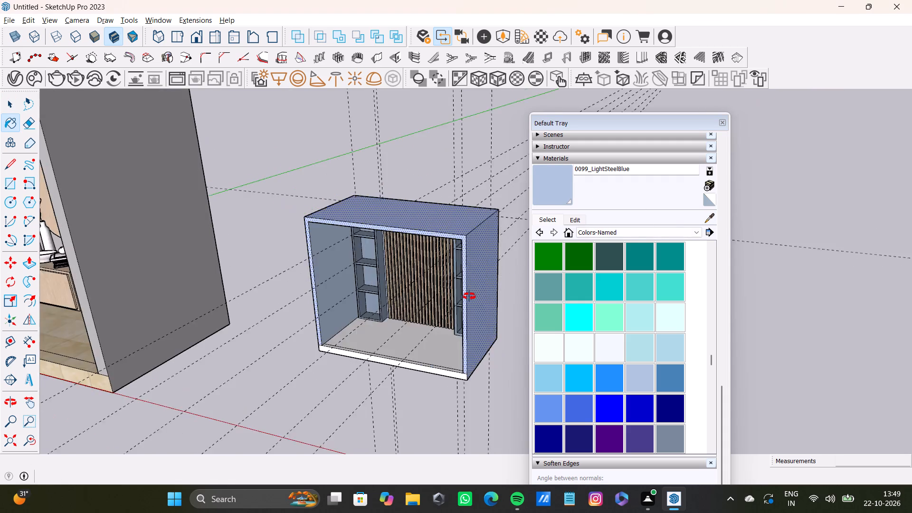
pyautogui.moveTo(469, 296); pyautogui.dragTo(471, 298, button='middle')
pyautogui.scroll(6, 398, 342)
pyautogui.press('space')
# Paint the room floor, its narrow front strip and the floor slab's front edge with Marble Carrara Floor Tile from the Tile materials.
pyautogui.moveTo(386, 350); pyautogui.dragTo(506, 352, button='middle')
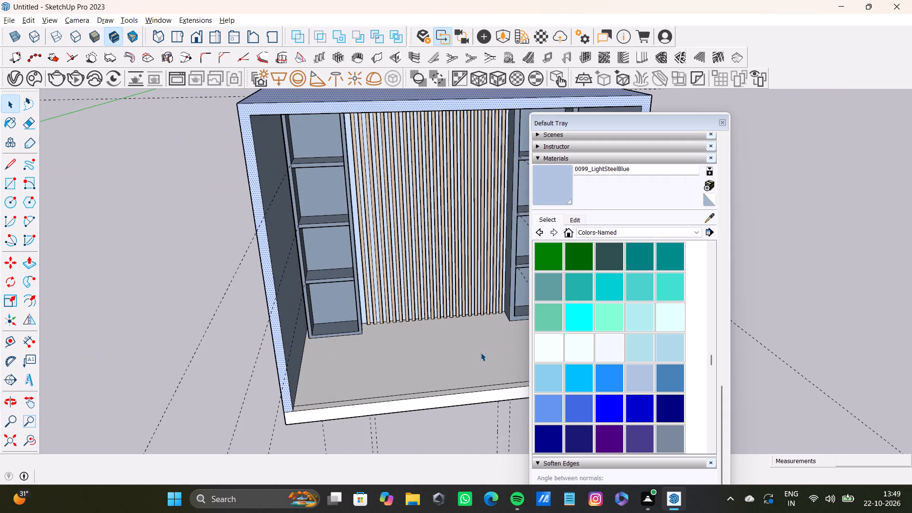
pyautogui.keyDown('shift'); pyautogui.moveTo(480, 370); pyautogui.dragTo(455, 359, button='middle'); pyautogui.keyUp('shift')
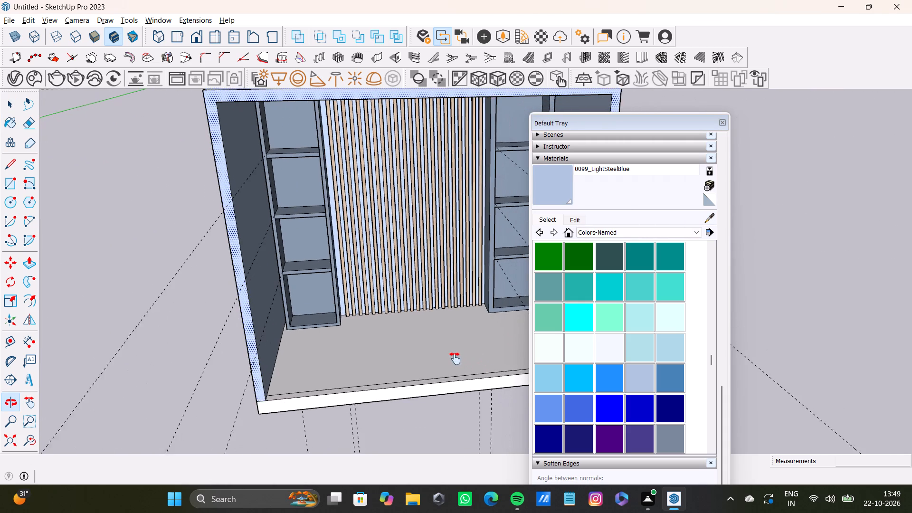
pyautogui.keyDown('shift'); pyautogui.moveTo(455, 359); pyautogui.dragTo(430, 334, button='middle'); pyautogui.keyUp('shift')
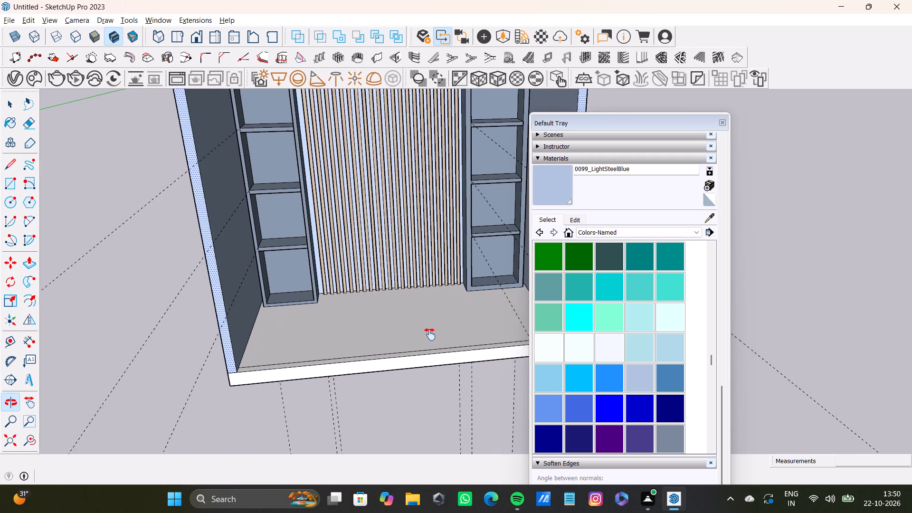
pyautogui.keyDown('shift'); pyautogui.moveTo(430, 334); pyautogui.dragTo(406, 323, button='middle'); pyautogui.keyUp('shift')
pyautogui.scroll(4, 353, 326)
pyautogui.press('space')
pyautogui.doubleClick(338, 323)
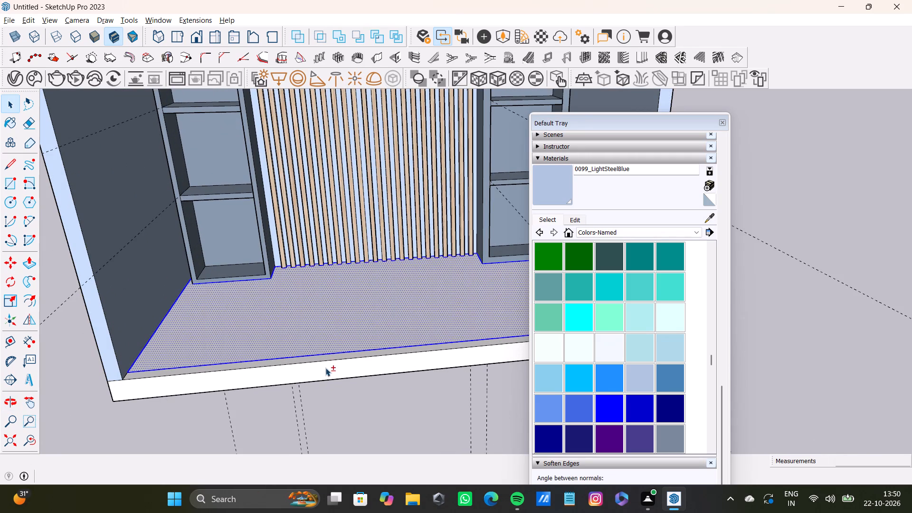
pyautogui.keyDown('shift'); pyautogui.doubleClick(325, 364); pyautogui.keyUp('shift')
pyautogui.keyDown('shift'); pyautogui.click(319, 356); pyautogui.keyUp('shift')
pyautogui.keyDown('shift'); pyautogui.click(318, 359); pyautogui.keyUp('shift')
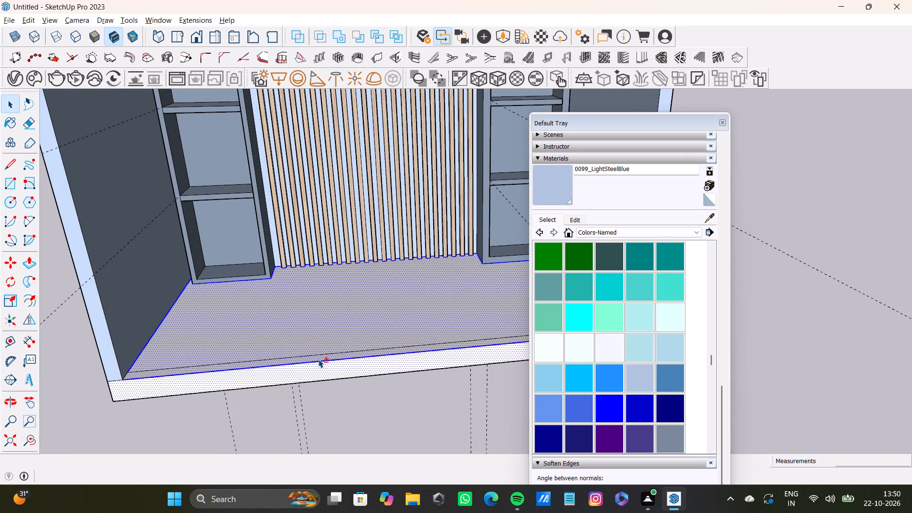
pyautogui.keyDown('shift'); pyautogui.click(684, 230); pyautogui.keyUp('shift')
pyautogui.keyDown('shift'); pyautogui.scroll(-3, 591, 292); pyautogui.keyUp('shift')
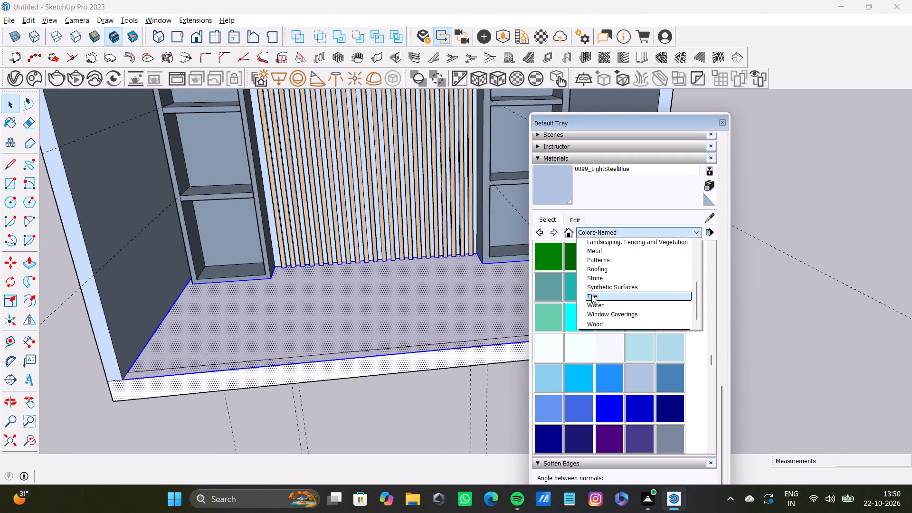
pyautogui.keyDown('shift'); pyautogui.click(592, 297); pyautogui.keyUp('shift')
pyautogui.keyDown('shift'); pyautogui.scroll(-7, 592, 297); pyautogui.keyUp('shift')
pyautogui.keyDown('shift'); pyautogui.scroll(5, 608, 313); pyautogui.keyUp('shift')
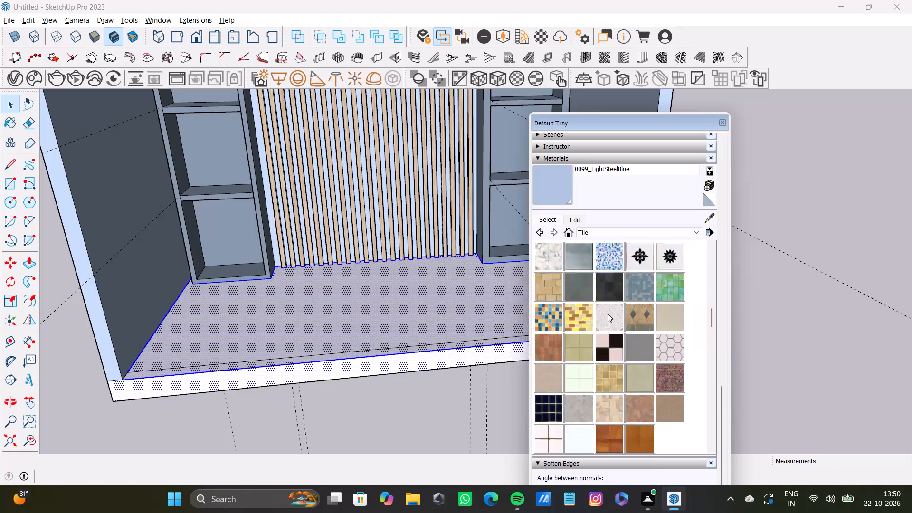
pyautogui.keyDown('shift'); pyautogui.scroll(3, 608, 313); pyautogui.keyUp('shift')
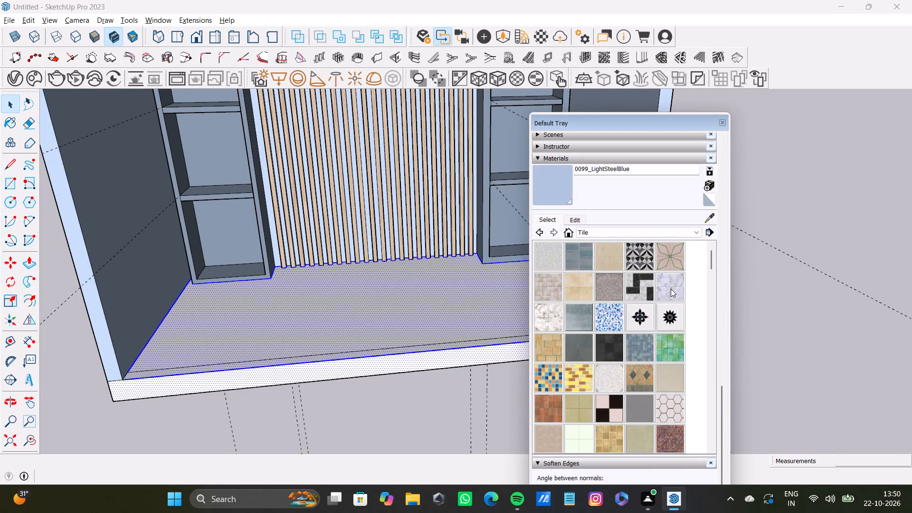
pyautogui.keyDown('shift'); pyautogui.click(671, 289); pyautogui.keyUp('shift')
pyautogui.keyDown('shift'); pyautogui.click(434, 302); pyautogui.keyUp('shift')
pyautogui.keyDown('shift'); pyautogui.scroll(-4, 433, 303); pyautogui.keyUp('shift')
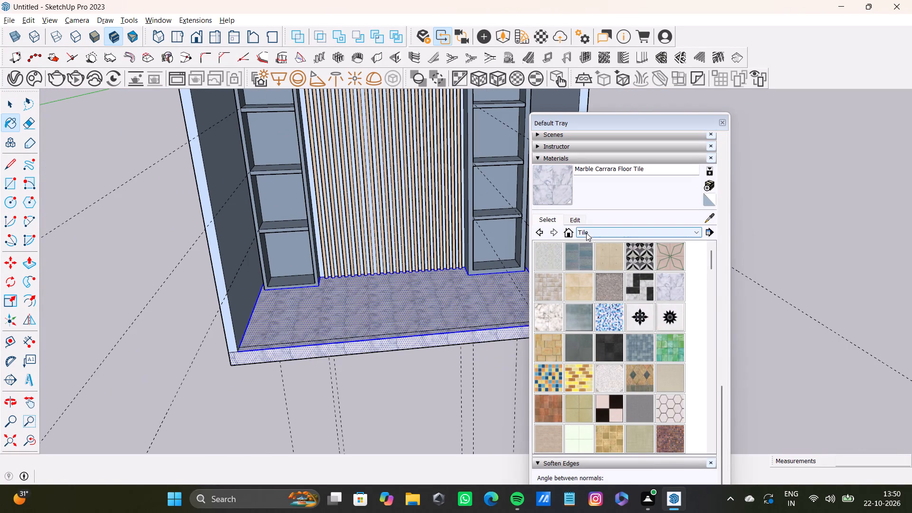
# Set the Marble Carrara Floor Tile texture size to 9' wide, with the height kept in proportion.
pyautogui.click(578, 223)
pyautogui.moveTo(573, 376); pyautogui.dragTo(560, 380)
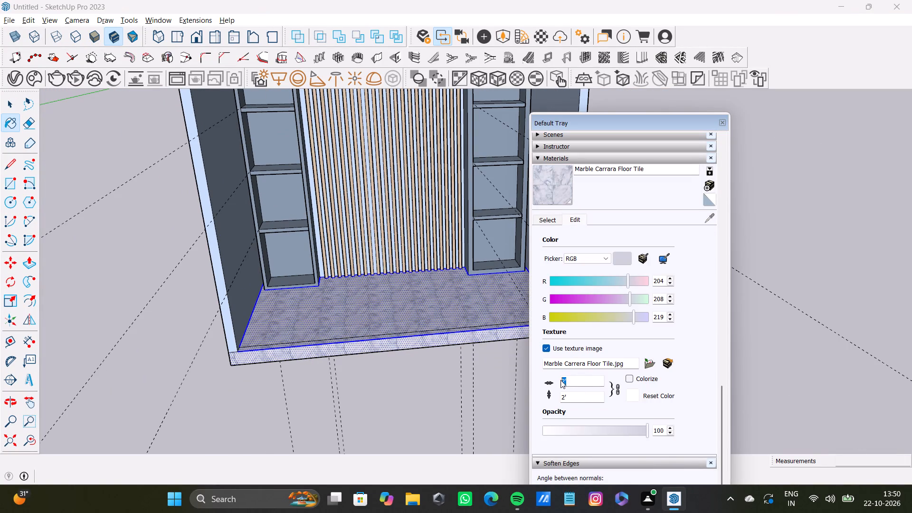
pyautogui.moveTo(560, 380); pyautogui.dragTo(548, 382)
pyautogui.click(567, 379)
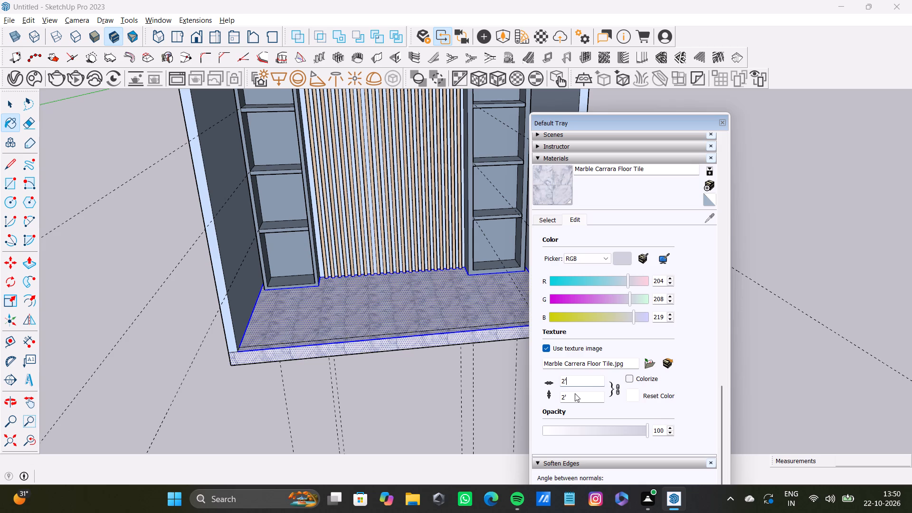
pyautogui.press('BackSpace')
pyautogui.press('BackSpace')
pyautogui.press('BackSpace')
pyautogui.press('BackSpace')
pyautogui.press('BackSpace')
pyautogui.press('9')
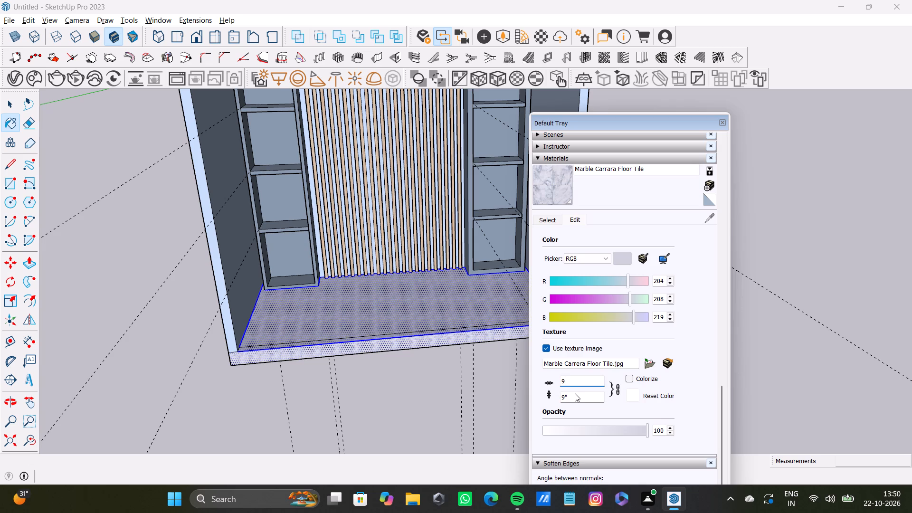
pyautogui.press("'")
pyautogui.press('Return')
pyautogui.press('space')
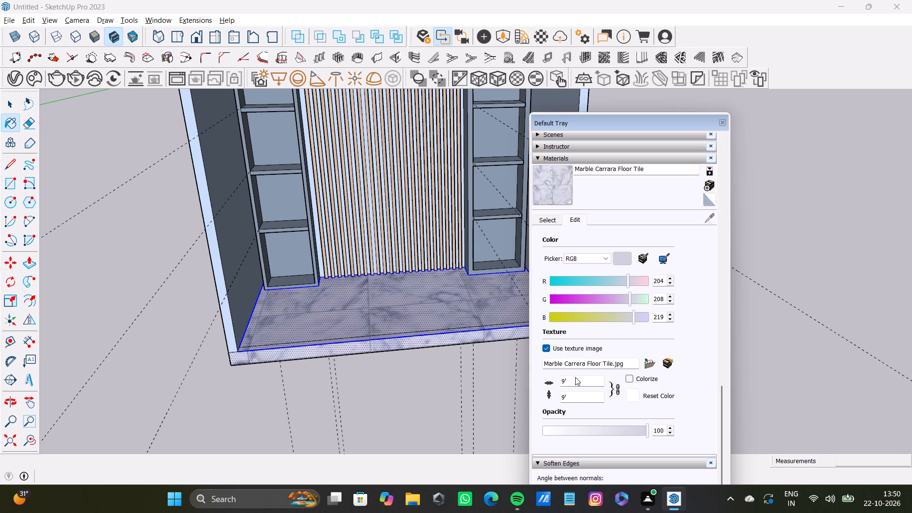
# Close the Default Tray and examine the marble floor and painted room shell.
pyautogui.click(722, 121)
pyautogui.scroll(-7, 545, 268)
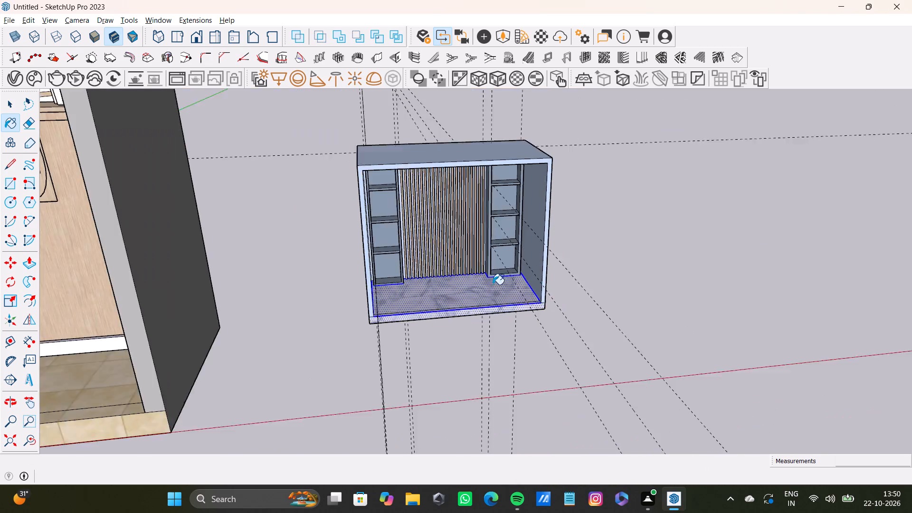
pyautogui.moveTo(493, 285); pyautogui.dragTo(465, 226, button='middle')
pyautogui.scroll(7, 463, 225)
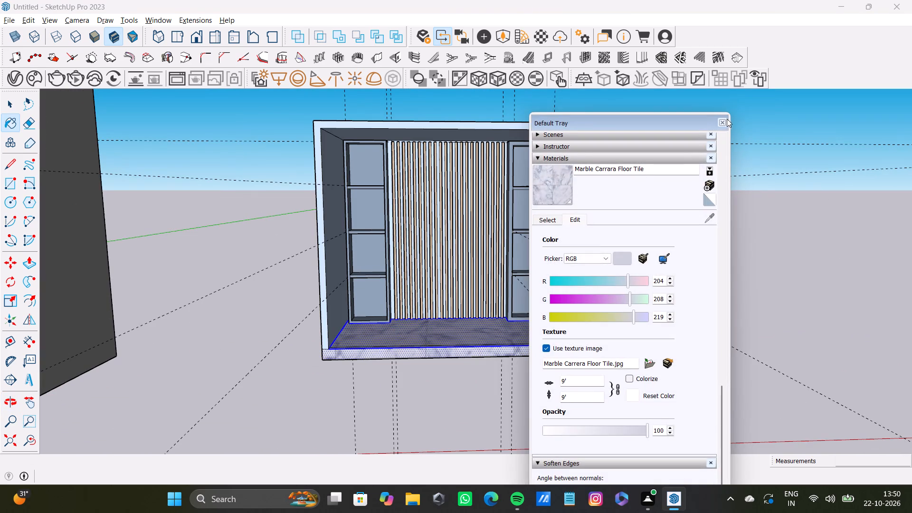
pyautogui.click(727, 120)
pyautogui.scroll(6, 469, 289)
pyautogui.scroll(-6, 471, 311)
pyautogui.keyDown('shift'); pyautogui.moveTo(471, 312); pyautogui.dragTo(428, 347, button='middle'); pyautogui.keyUp('shift')
pyautogui.scroll(4, 417, 318)
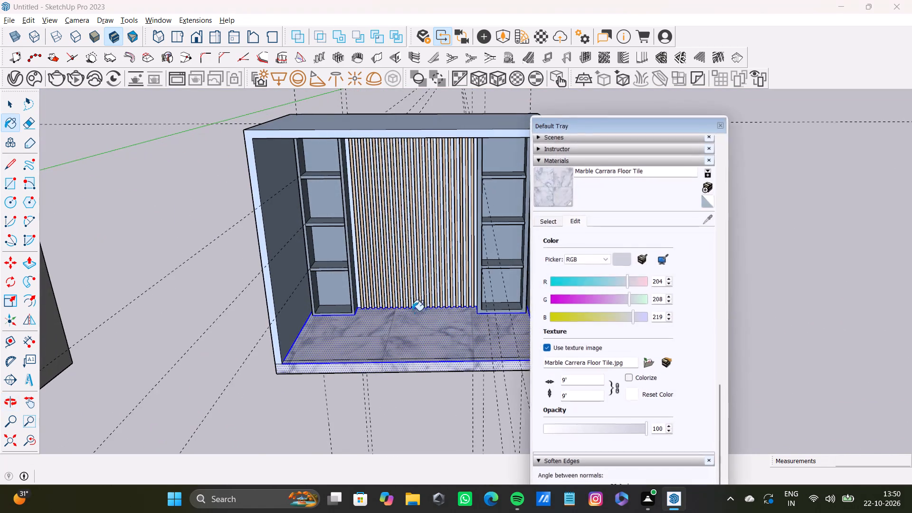
# Close the Default Tray and examine the marble floor, wall strips and shelf units from several angles.
pyautogui.scroll(4, 412, 311)
pyautogui.click(723, 123)
pyautogui.scroll(4, 443, 287)
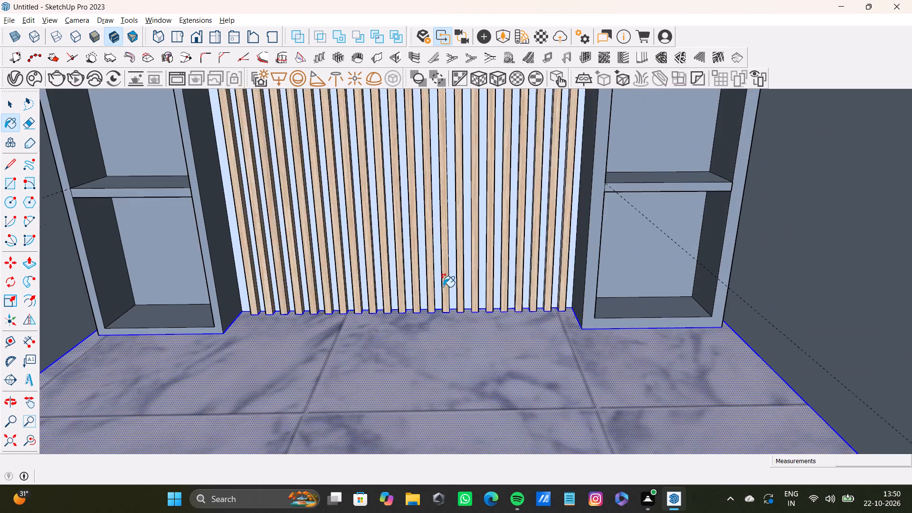
pyautogui.keyDown('shift'); pyautogui.scroll(-3, 443, 287); pyautogui.keyUp('shift')
pyautogui.keyDown('shift'); pyautogui.moveTo(443, 295); pyautogui.dragTo(436, 312, button='middle'); pyautogui.keyUp('shift')
pyautogui.scroll(-4, 436, 312)
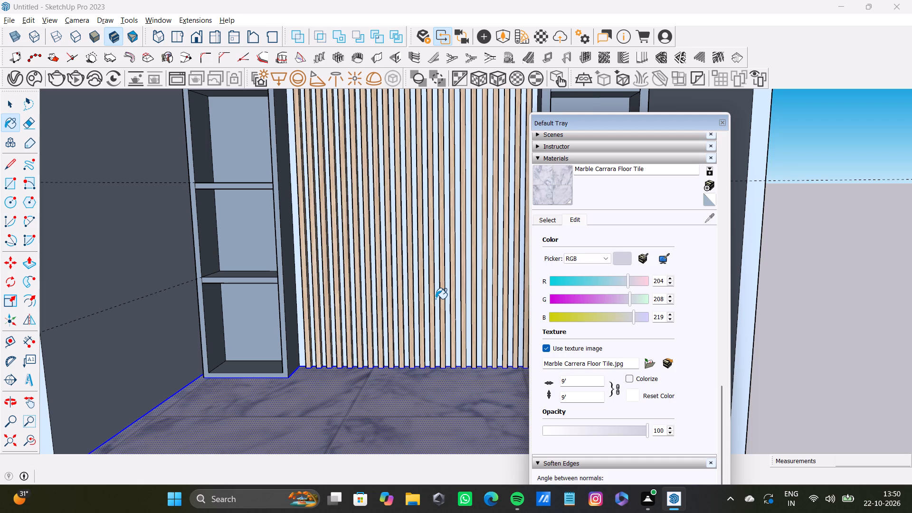
pyautogui.scroll(-12, 386, 283)
pyautogui.keyDown('shift'); pyautogui.moveTo(358, 294); pyautogui.dragTo(373, 300, button='middle'); pyautogui.keyUp('shift')
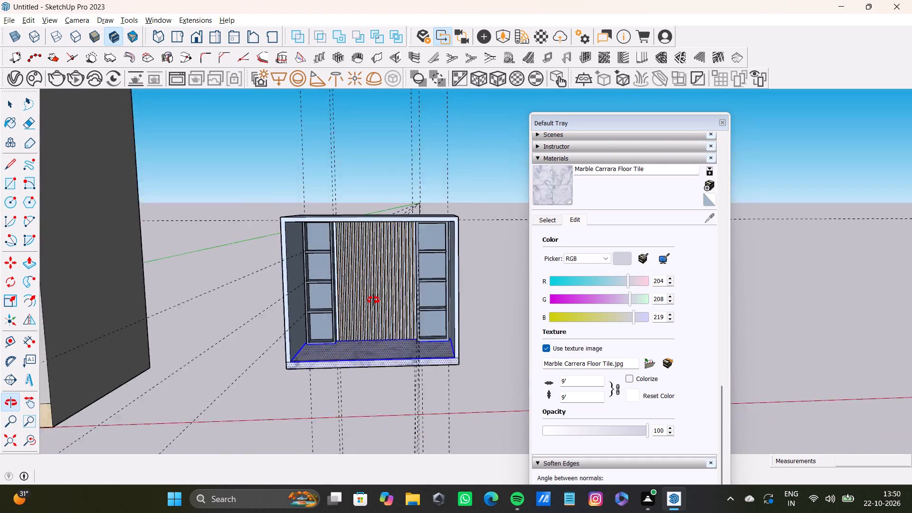
pyautogui.keyDown('shift'); pyautogui.moveTo(373, 300); pyautogui.dragTo(362, 280, button='middle'); pyautogui.keyUp('shift')
pyautogui.scroll(12, 341, 266)
pyautogui.moveTo(304, 232); pyautogui.dragTo(305, 196, button='middle')
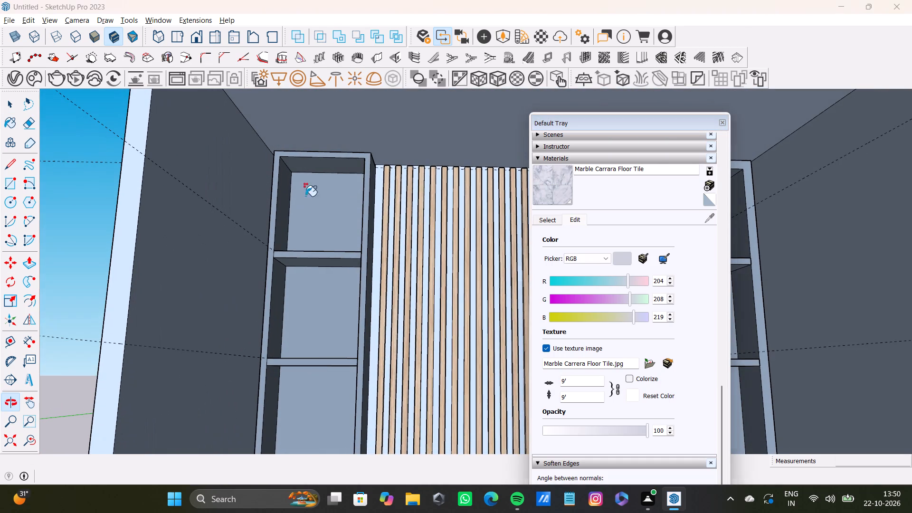
pyautogui.moveTo(305, 196); pyautogui.dragTo(303, 198, button='middle')
pyautogui.click(720, 119)
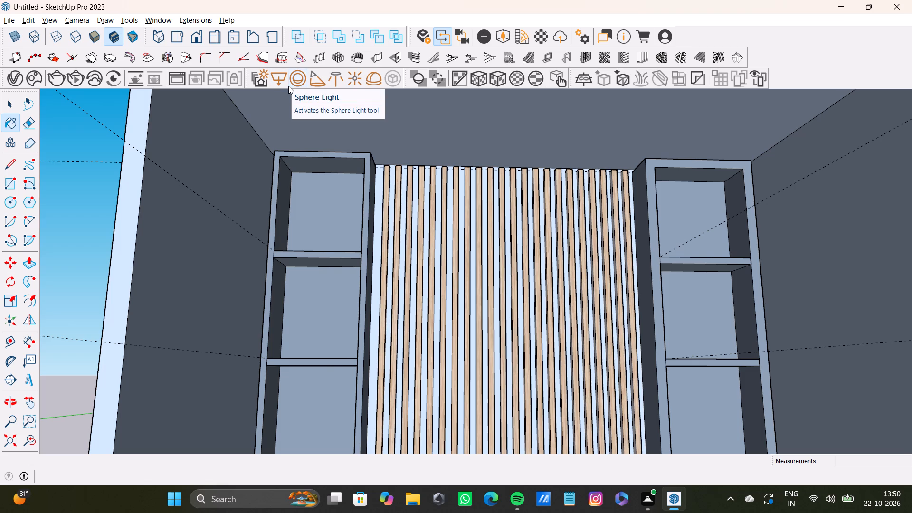
# Place a V-Ray spot light on the underside of the left shelf unit's top panel, inside the top compartment.
pyautogui.click(322, 78)
pyautogui.scroll(3, 320, 154)
pyautogui.moveTo(337, 167); pyautogui.dragTo(306, 154, button='middle')
pyautogui.scroll(5, 329, 177)
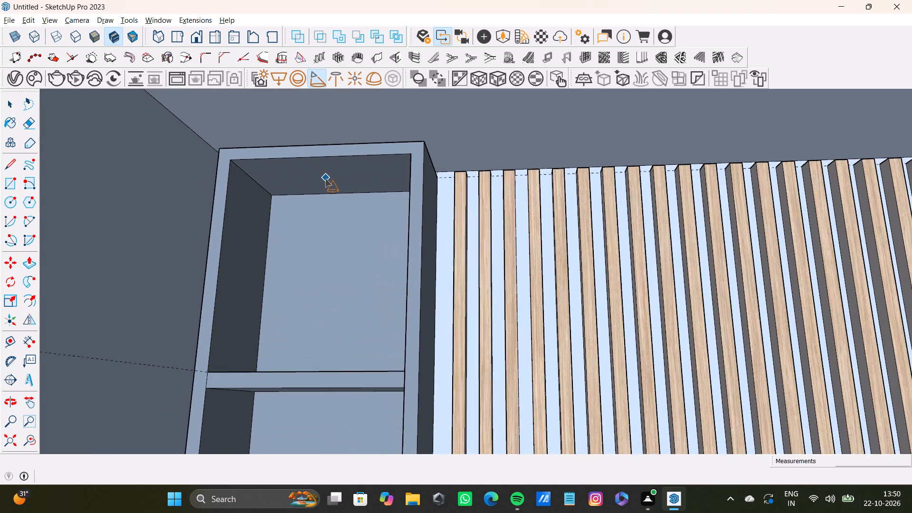
pyautogui.scroll(1, 325, 179)
pyautogui.click(325, 179)
pyautogui.press('space')
# Move the spot light a few inches sideways along the red axis within the left unit's top compartment.
pyautogui.scroll(-2, 367, 225)
pyautogui.moveTo(367, 225); pyautogui.dragTo(316, 191, button='middle')
pyautogui.scroll(3, 317, 176)
pyautogui.press('space')
pyautogui.click(322, 149)
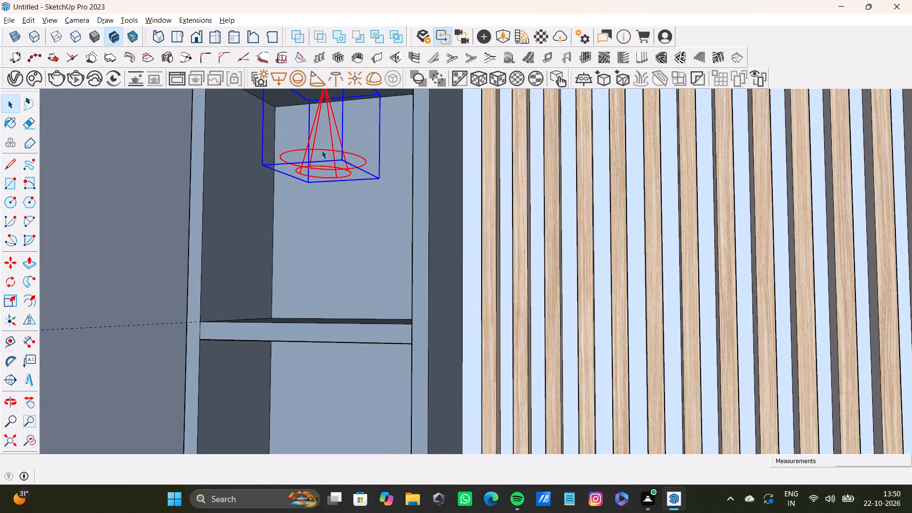
pyautogui.press('m')
pyautogui.scroll(-6, 327, 141)
pyautogui.keyDown('shift'); pyautogui.moveTo(328, 141); pyautogui.dragTo(325, 191, button='middle'); pyautogui.keyUp('shift')
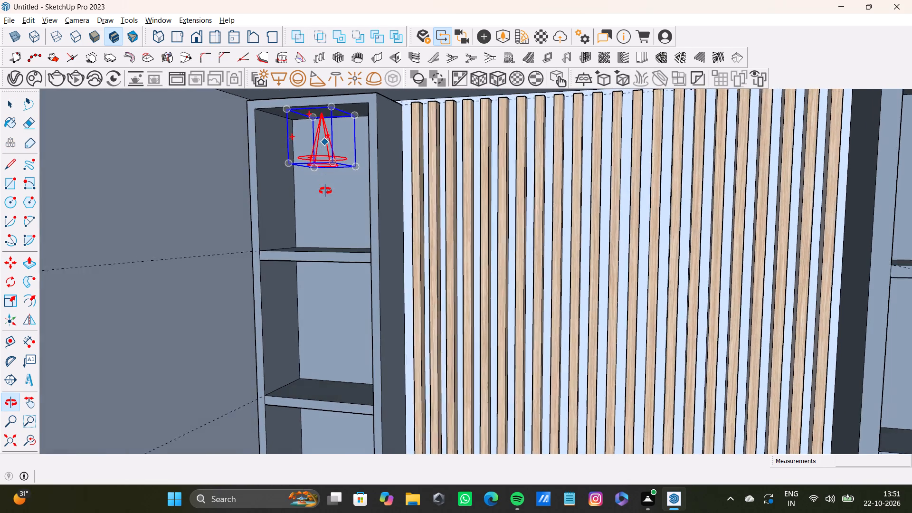
pyautogui.keyDown('shift'); pyautogui.moveTo(325, 191); pyautogui.dragTo(323, 191, button='middle'); pyautogui.keyUp('shift')
pyautogui.press('m')
pyautogui.scroll(11, 342, 129)
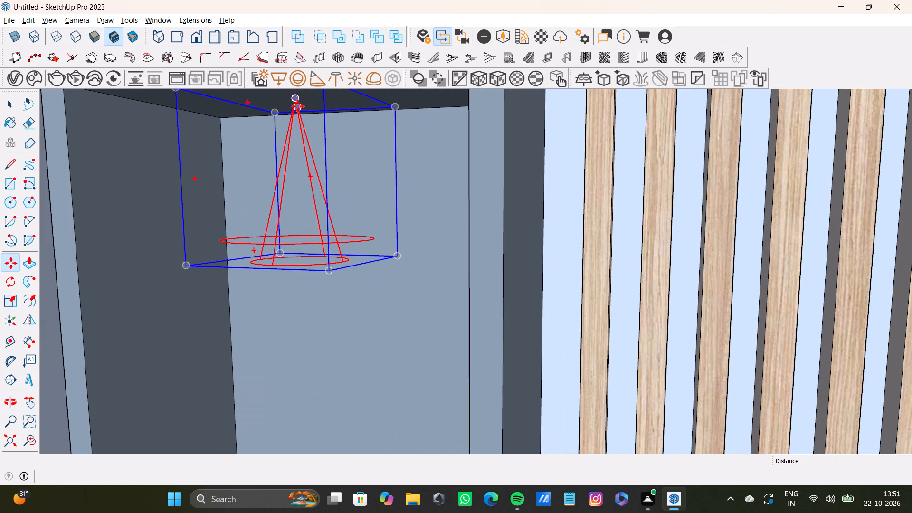
pyautogui.click(297, 105)
pyautogui.scroll(-5, 268, 130)
pyautogui.keyDown('shift'); pyautogui.moveTo(268, 130); pyautogui.dragTo(247, 126, button='middle'); pyautogui.keyUp('shift')
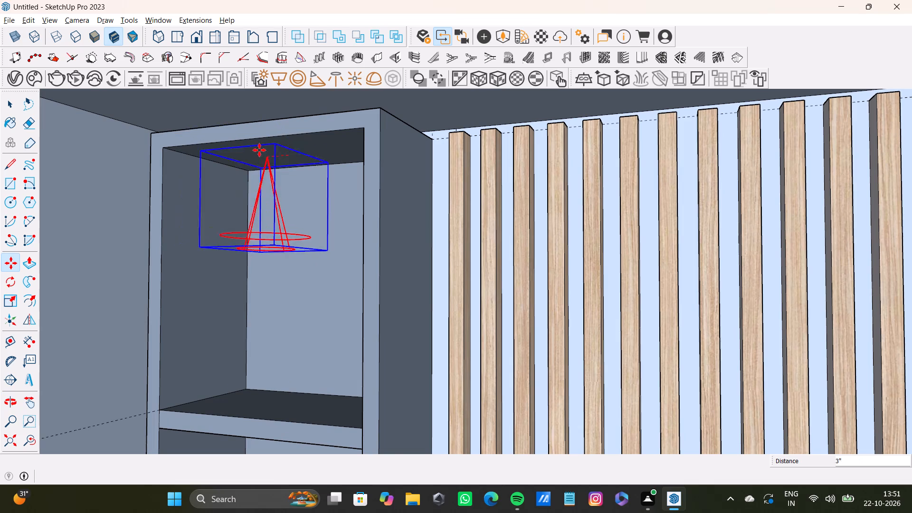
pyautogui.click(250, 148)
pyautogui.scroll(-3, 244, 165)
pyautogui.moveTo(262, 180); pyautogui.dragTo(265, 168, button='middle')
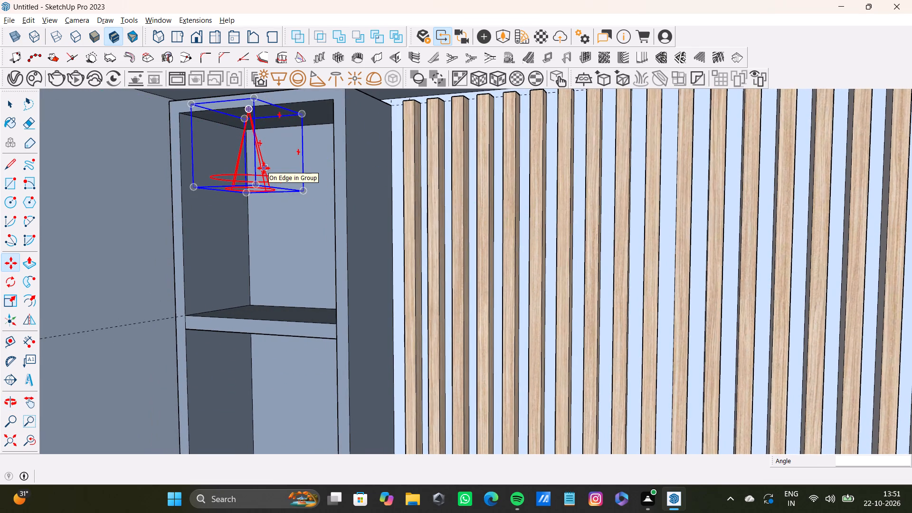
# Lower the spot light slightly so its tip sits just below the top panel of the compartment.
pyautogui.scroll(-5, 176, 189)
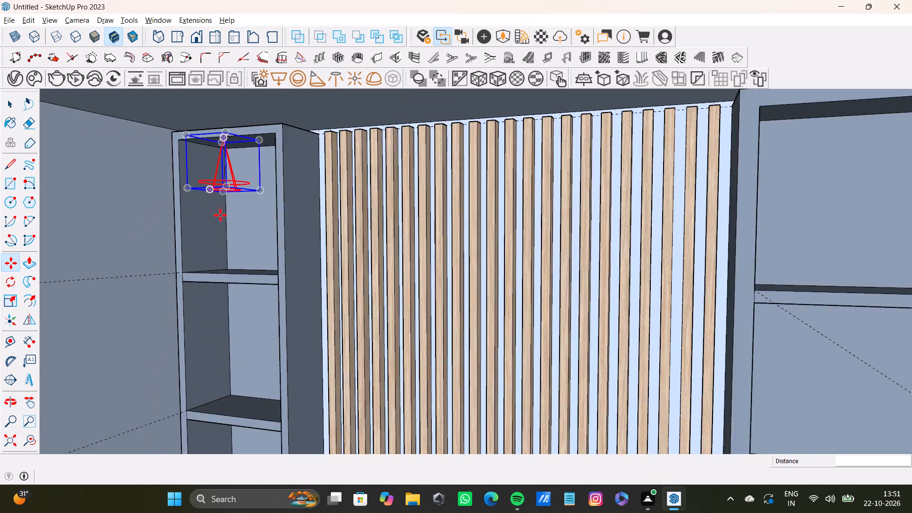
pyautogui.scroll(-2, 220, 215)
pyautogui.moveTo(236, 230); pyautogui.dragTo(205, 258, button='middle')
pyautogui.scroll(3, 251, 193)
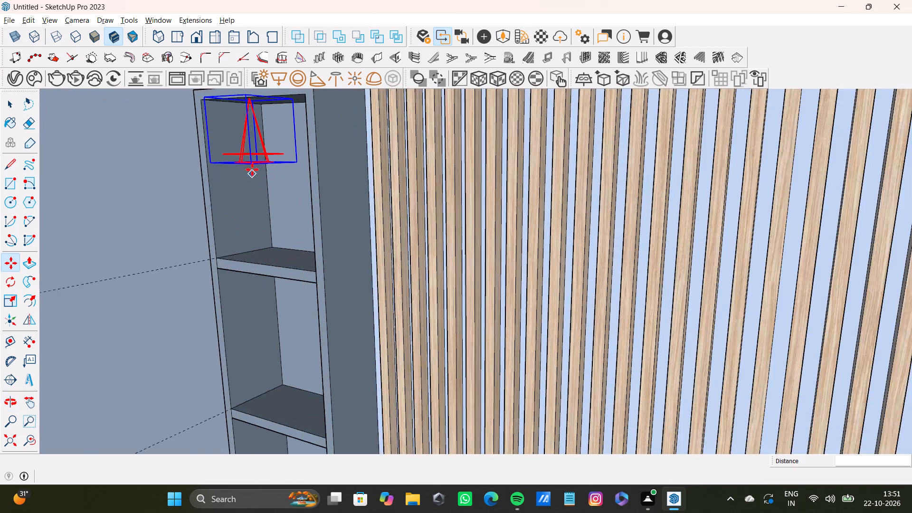
pyautogui.scroll(7, 252, 170)
pyautogui.keyDown('shift'); pyautogui.moveTo(246, 111); pyautogui.dragTo(243, 186, button='middle'); pyautogui.keyUp('shift')
pyautogui.scroll(2, 258, 259)
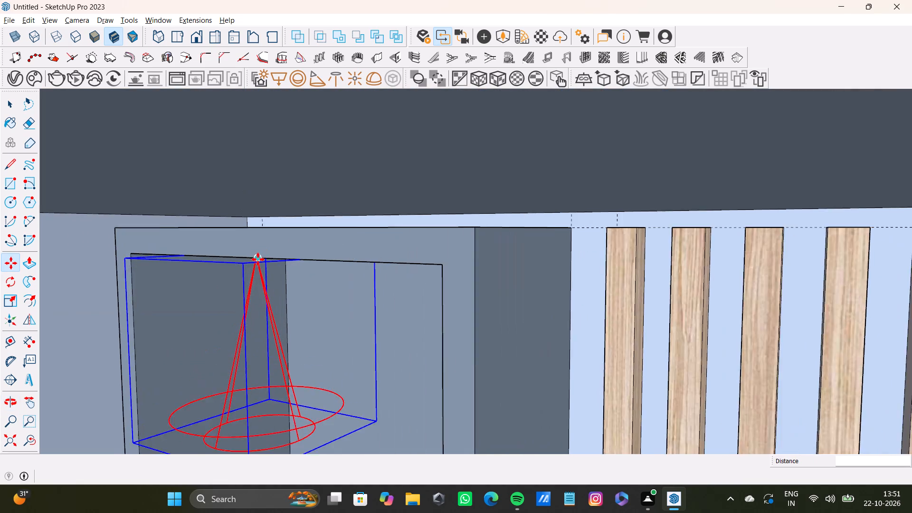
pyautogui.scroll(4, 258, 259)
pyautogui.moveTo(256, 261); pyautogui.dragTo(258, 272)
pyautogui.click(258, 286)
pyautogui.scroll(-3, 252, 302)
pyautogui.keyDown('shift'); pyautogui.moveTo(258, 313); pyautogui.dragTo(256, 220, button='middle'); pyautogui.keyUp('shift')
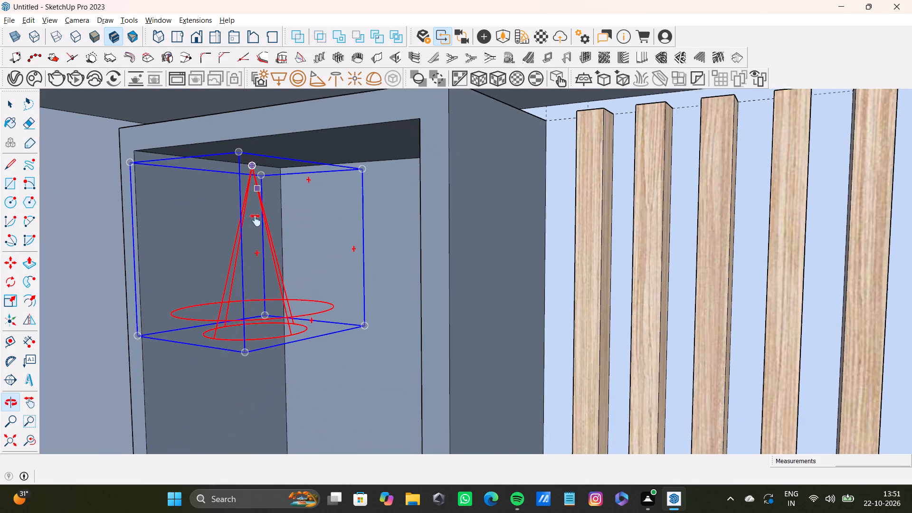
pyautogui.keyDown('shift'); pyautogui.moveTo(256, 220); pyautogui.dragTo(256, 219, button='middle'); pyautogui.keyUp('shift')
# Copy the spot light from the top compartment down into the left unit's second compartment, just below its shelf.
pyautogui.click(255, 165)
pyautogui.scroll(-4, 252, 244)
pyautogui.moveTo(277, 314); pyautogui.dragTo(239, 142, button='middle')
pyautogui.scroll(2, 208, 274)
pyautogui.moveTo(208, 274); pyautogui.dragTo(199, 207, button='middle')
pyautogui.click(223, 271)
pyautogui.scroll(-3, 222, 288)
pyautogui.keyDown('shift'); pyautogui.moveTo(235, 304); pyautogui.dragTo(235, 300, button='middle'); pyautogui.keyUp('shift')
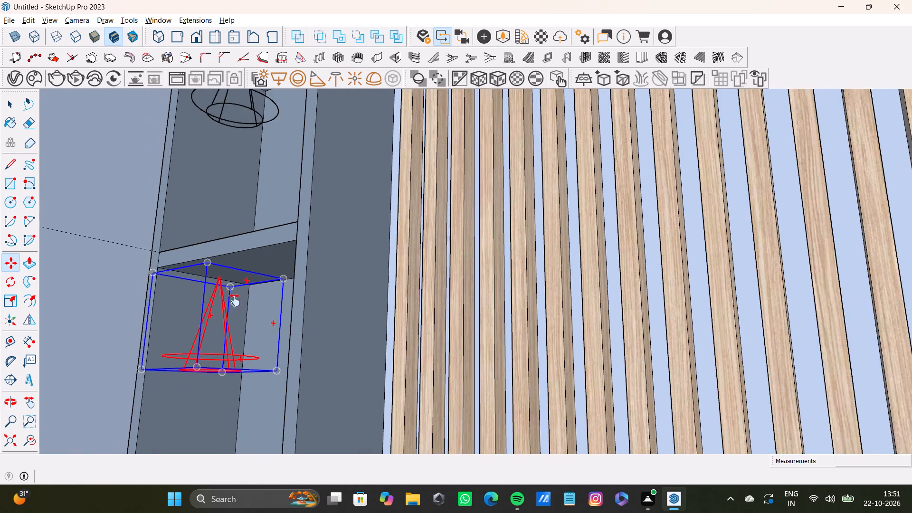
# Copy the second compartment's spot light down into the third compartment of the left shelf unit.
pyautogui.keyDown('shift'); pyautogui.moveTo(235, 300); pyautogui.dragTo(231, 189, button='middle'); pyautogui.keyUp('shift')
pyautogui.keyDown('ctrl'); pyautogui.click(215, 143); pyautogui.keyUp('ctrl')
pyautogui.scroll(-3, 253, 298)
pyautogui.keyDown('shift'); pyautogui.moveTo(235, 323); pyautogui.dragTo(206, 282, button='middle'); pyautogui.keyUp('shift')
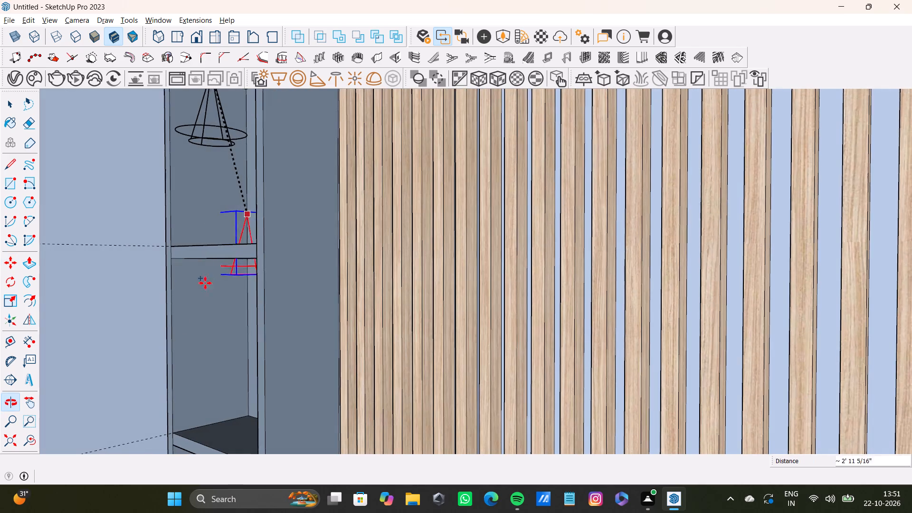
pyautogui.click(217, 275)
# Adjust the third compartment's spot light with a small move beneath the shelf above it.
pyautogui.scroll(-3, 221, 304)
pyautogui.keyDown('shift'); pyautogui.moveTo(225, 321); pyautogui.dragTo(228, 181, button='middle'); pyautogui.keyUp('shift')
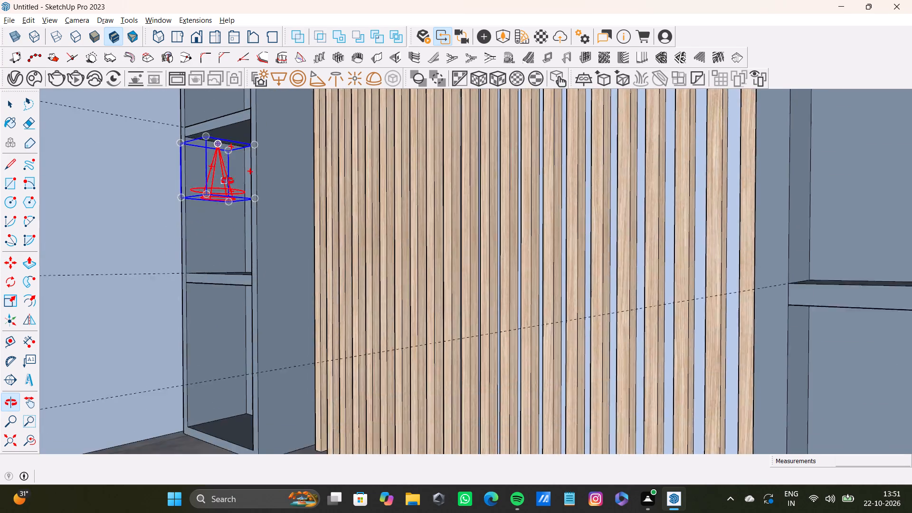
pyautogui.keyDown('shift'); pyautogui.moveTo(228, 181); pyautogui.dragTo(220, 290, button='middle'); pyautogui.keyUp('shift')
pyautogui.scroll(3, 208, 192)
pyautogui.click(186, 118)
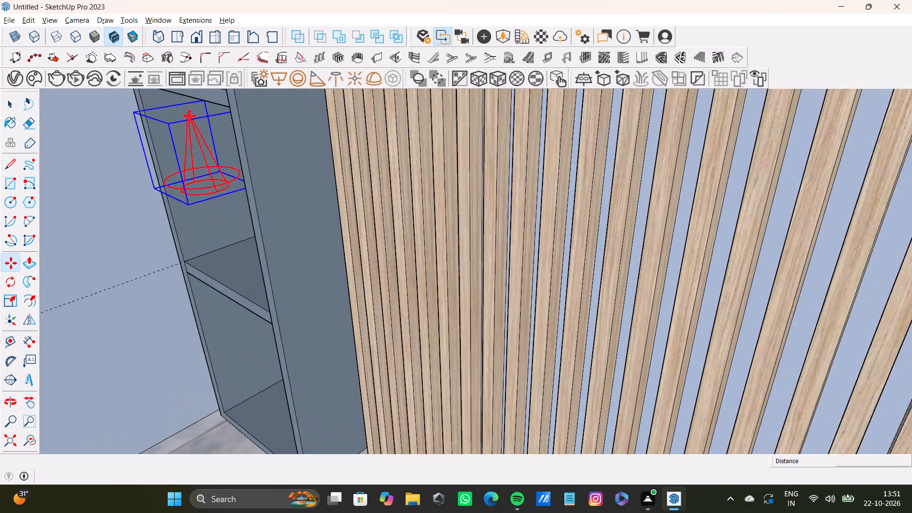
pyautogui.click(204, 105)
# Copy the third compartment's spot light about 2' 7 5/8" down into the left unit's bottom compartment.
pyautogui.scroll(-3, 216, 167)
pyautogui.moveTo(216, 199); pyautogui.dragTo(337, 95, button='middle')
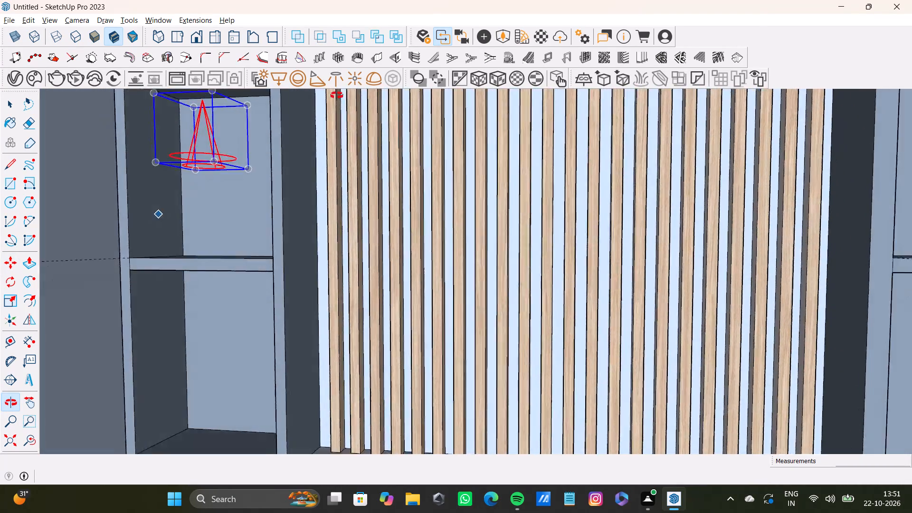
pyautogui.moveTo(337, 95); pyautogui.dragTo(244, 126, button='middle')
pyautogui.keyDown('ctrl'); pyautogui.click(219, 125); pyautogui.keyUp('ctrl')
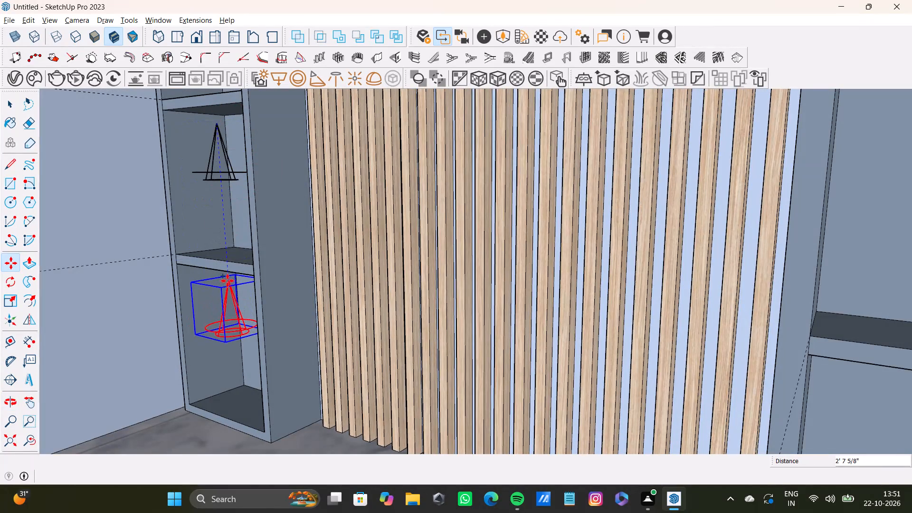
pyautogui.click(228, 281)
# Raise the bottom compartment's spot light slightly, closer to the underside of the shelf above it.
pyautogui.scroll(-1, 224, 332)
pyautogui.middleClick(224, 332)
pyautogui.scroll(3, 223, 293)
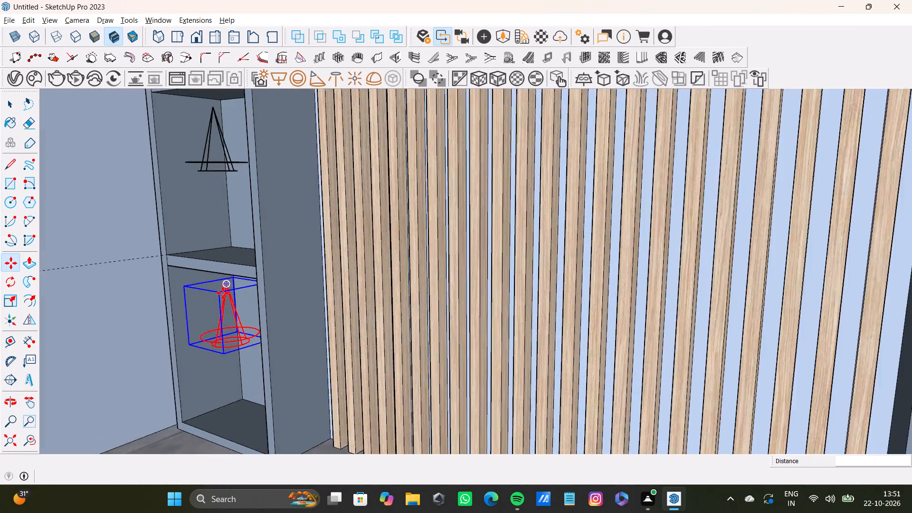
pyautogui.scroll(8, 223, 293)
pyautogui.moveTo(261, 286); pyautogui.dragTo(249, 275, button='middle')
pyautogui.click(243, 268)
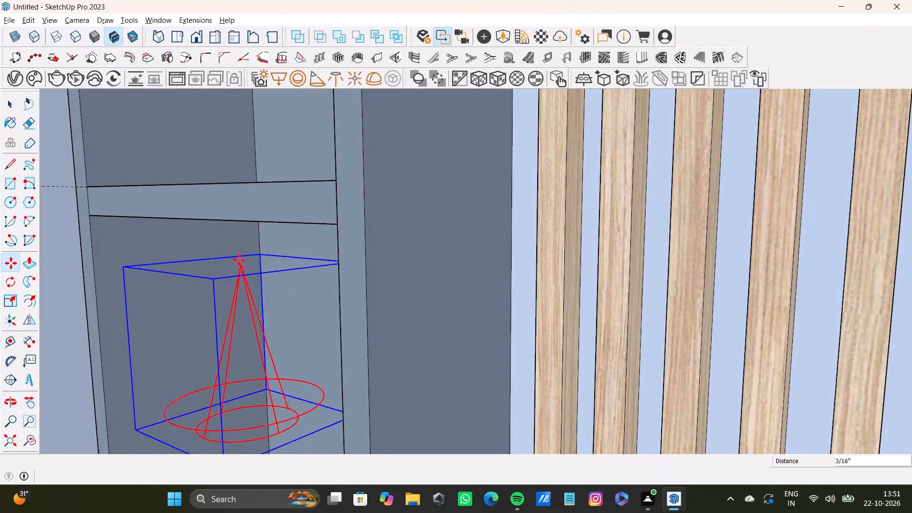
pyautogui.click(238, 236)
# Shift the spot light in the left unit's second compartment slightly beneath its shelf.
pyautogui.scroll(-8, 218, 253)
pyautogui.moveTo(218, 267); pyautogui.dragTo(309, 243, button='middle')
pyautogui.scroll(-3, 300, 249)
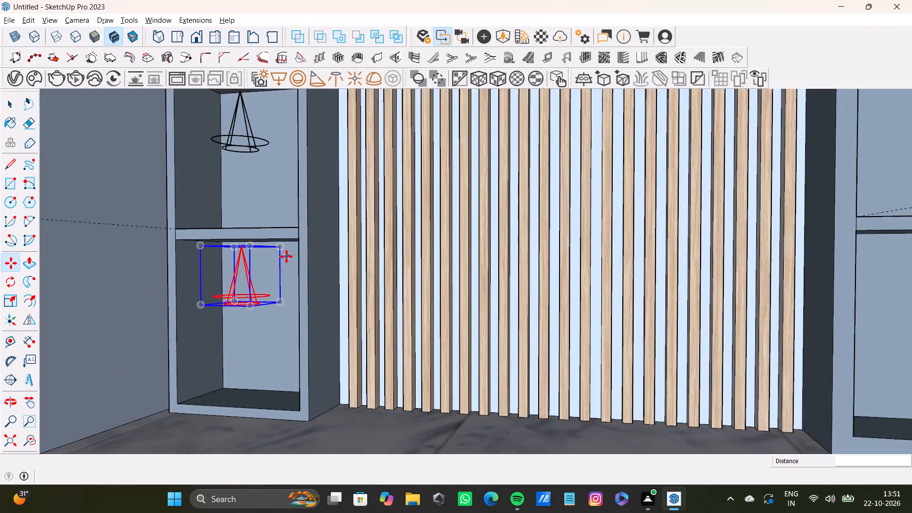
pyautogui.scroll(-2, 286, 256)
pyautogui.keyDown('shift'); pyautogui.moveTo(286, 258); pyautogui.dragTo(300, 310, button='middle'); pyautogui.keyUp('shift')
pyautogui.scroll(-8, 295, 312)
pyautogui.keyDown('shift'); pyautogui.moveTo(295, 313); pyautogui.dragTo(208, 409, button='middle'); pyautogui.keyUp('shift')
pyautogui.scroll(10, 265, 262)
pyautogui.moveTo(327, 215); pyautogui.dragTo(315, 223, button='middle')
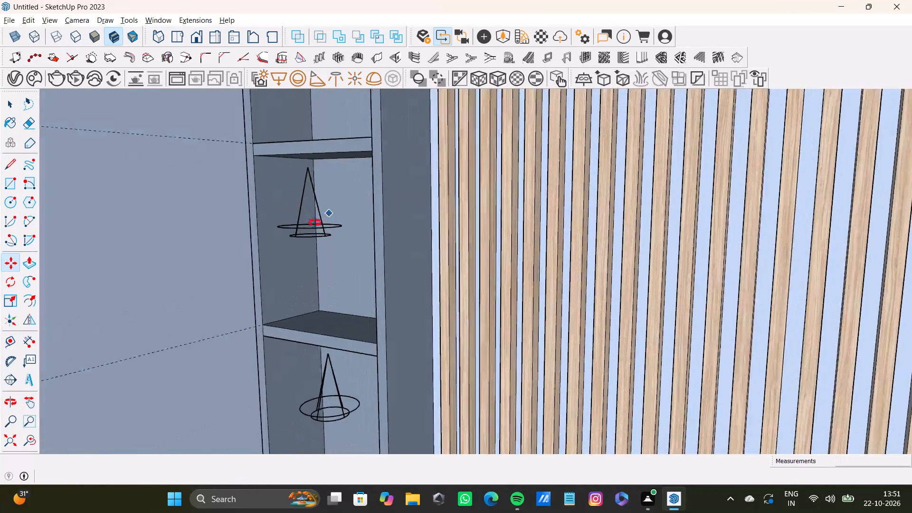
pyautogui.moveTo(315, 223); pyautogui.dragTo(282, 235, button='middle')
pyautogui.scroll(4, 290, 226)
pyautogui.press('space')
pyautogui.click(313, 228)
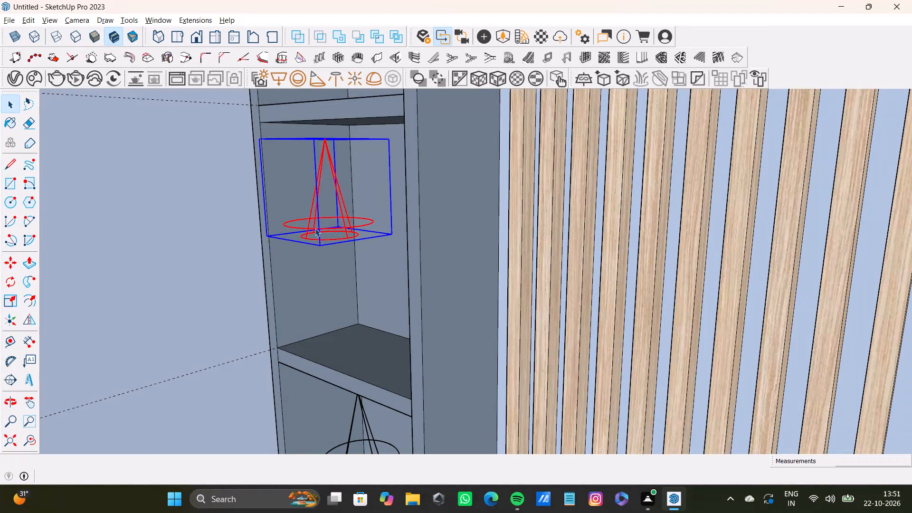
pyautogui.press('m')
pyautogui.click(323, 142)
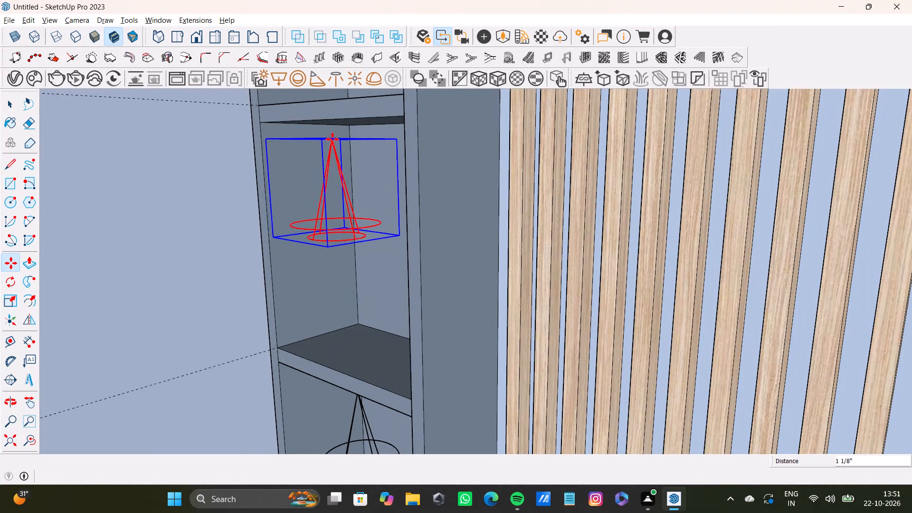
pyautogui.click(338, 136)
# Move the second compartment's spot light about 1 1/8" along the green axis toward the back of the unit.
pyautogui.scroll(-5, 335, 161)
pyautogui.scroll(1, 335, 180)
pyautogui.moveTo(335, 180); pyautogui.dragTo(437, 153, button='middle')
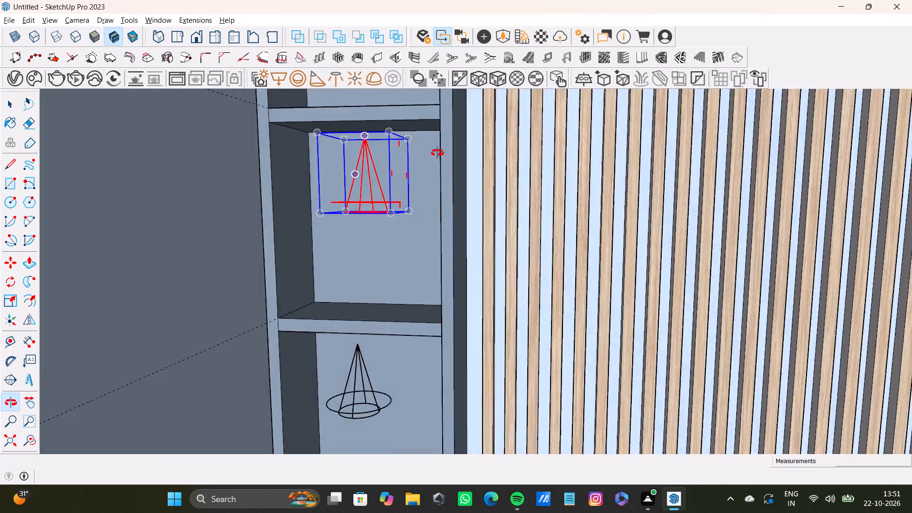
pyautogui.moveTo(437, 153); pyautogui.dragTo(237, 237, button='middle')
pyautogui.scroll(6, 314, 170)
pyautogui.click(357, 131)
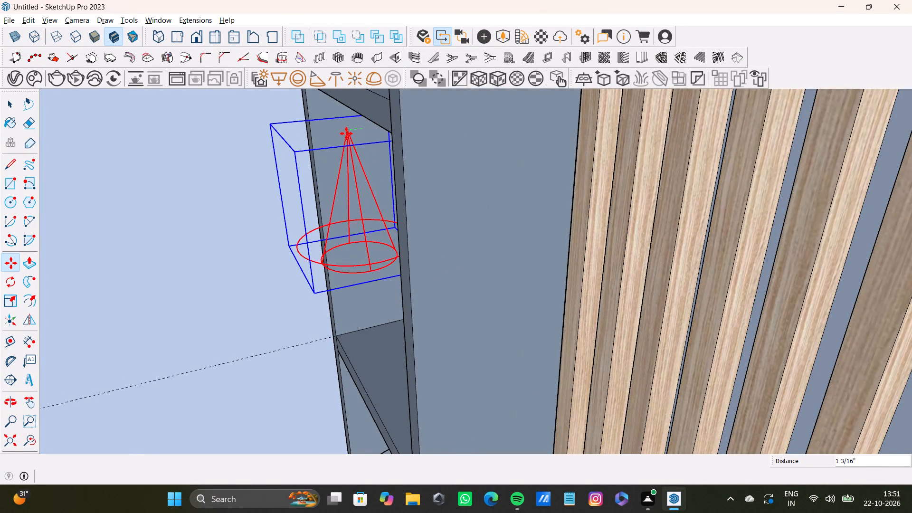
pyautogui.scroll(4, 346, 133)
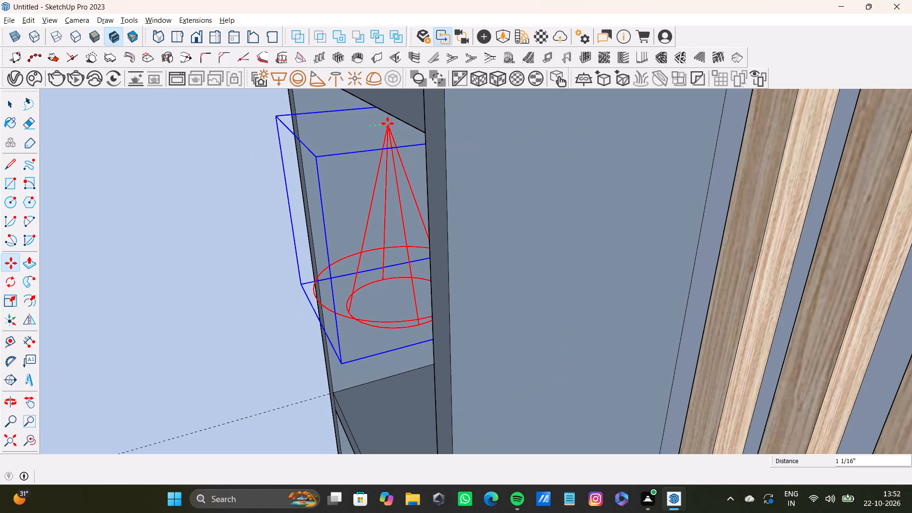
pyautogui.click(389, 123)
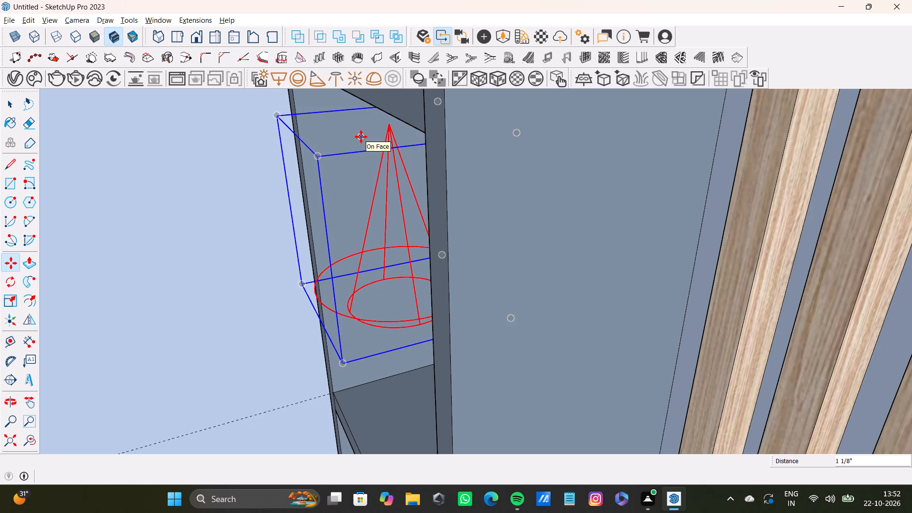
# Examine the placement of the spot lights in the left shelf unit, especially the one in the second compartment.
pyautogui.scroll(-11, 369, 213)
pyautogui.press('v')
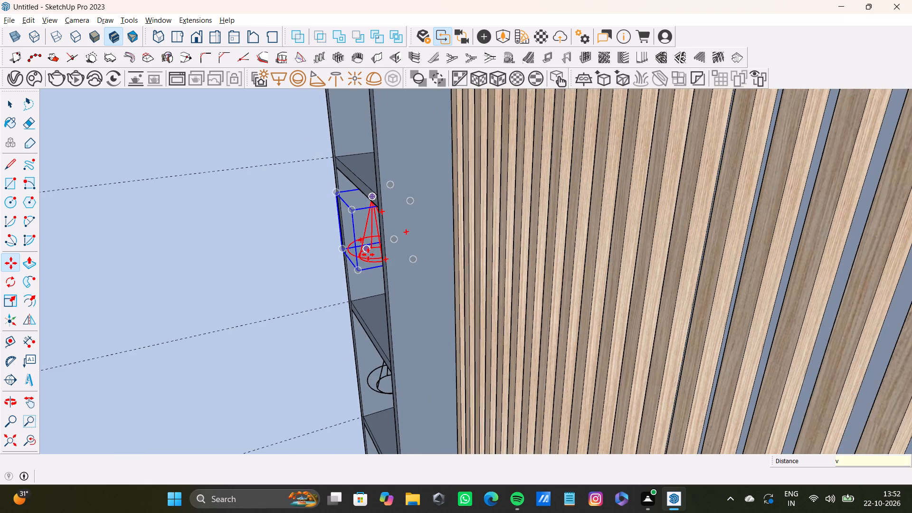
pyautogui.moveTo(368, 255); pyautogui.dragTo(439, 108, button='middle')
pyautogui.scroll(-6, 391, 175)
pyautogui.moveTo(394, 223); pyautogui.dragTo(483, 185, button='middle')
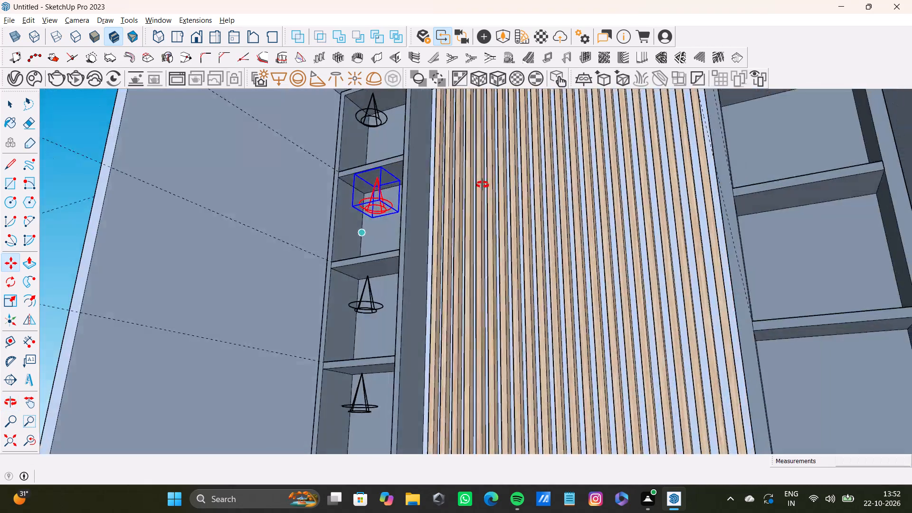
pyautogui.moveTo(483, 185); pyautogui.dragTo(583, 314, button='middle')
pyautogui.scroll(-6, 426, 332)
pyautogui.keyDown('shift'); pyautogui.moveTo(422, 326); pyautogui.dragTo(429, 223, button='middle'); pyautogui.keyUp('shift')
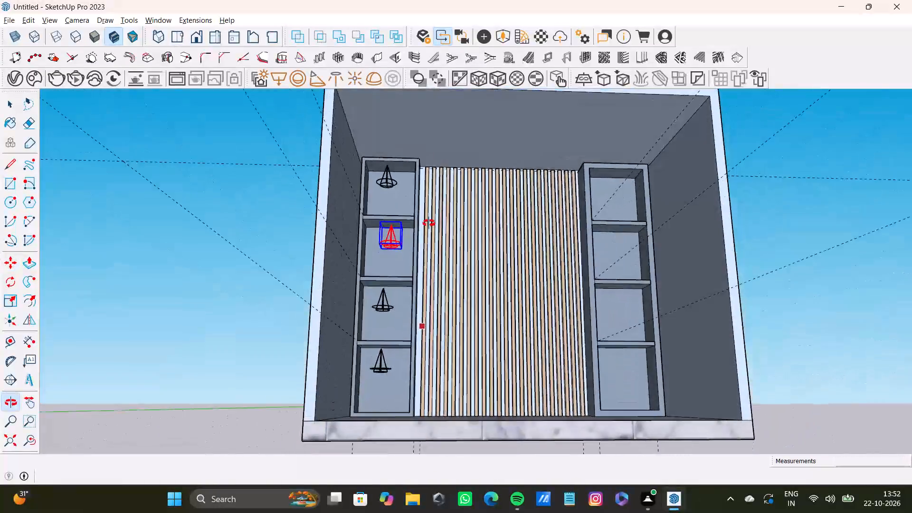
pyautogui.keyDown('shift'); pyautogui.moveTo(429, 223); pyautogui.dragTo(410, 264, button='middle'); pyautogui.keyUp('shift')
pyautogui.scroll(12, 410, 254)
pyautogui.moveTo(395, 228); pyautogui.dragTo(351, 249, button='middle')
pyautogui.scroll(6, 346, 229)
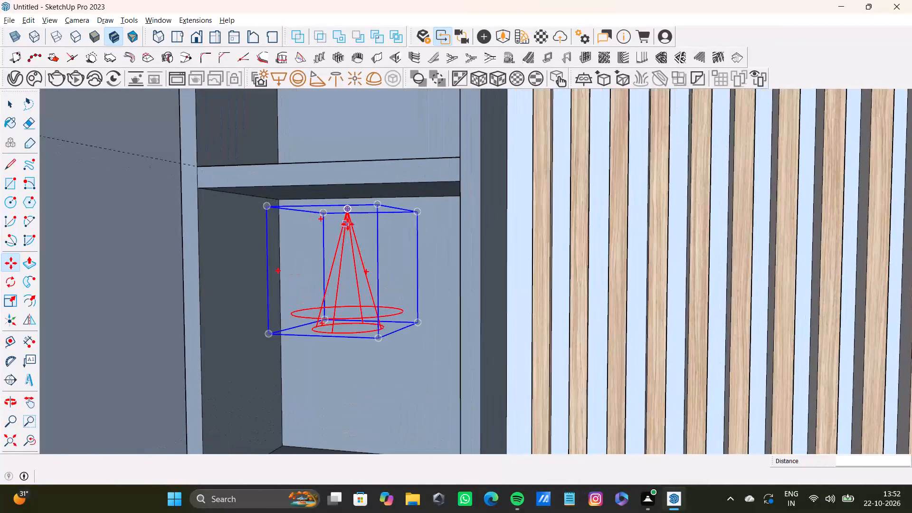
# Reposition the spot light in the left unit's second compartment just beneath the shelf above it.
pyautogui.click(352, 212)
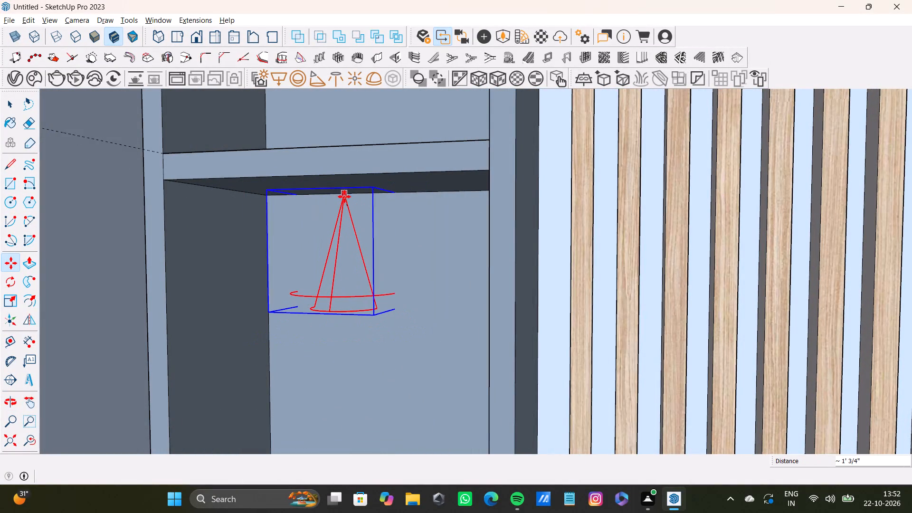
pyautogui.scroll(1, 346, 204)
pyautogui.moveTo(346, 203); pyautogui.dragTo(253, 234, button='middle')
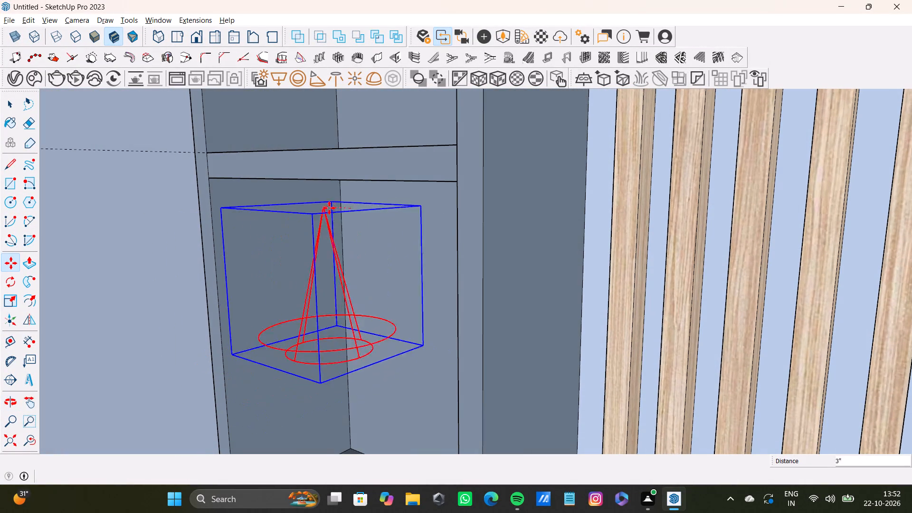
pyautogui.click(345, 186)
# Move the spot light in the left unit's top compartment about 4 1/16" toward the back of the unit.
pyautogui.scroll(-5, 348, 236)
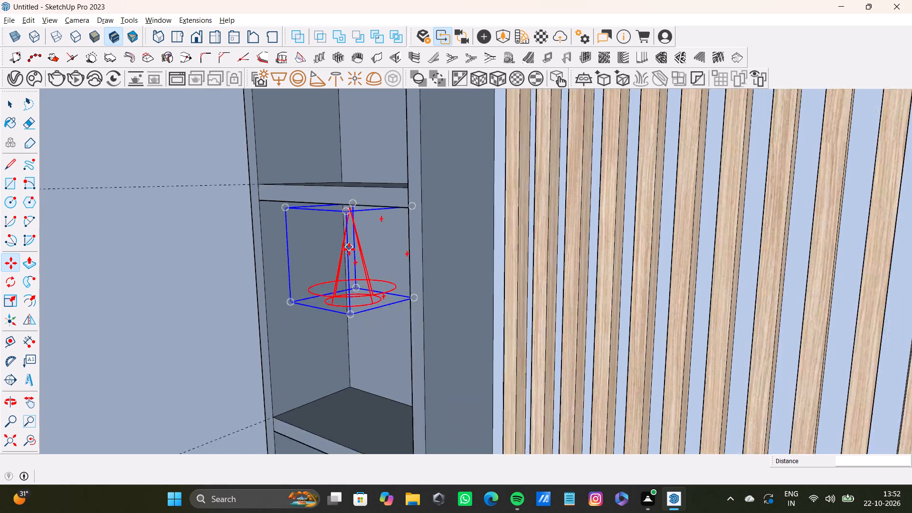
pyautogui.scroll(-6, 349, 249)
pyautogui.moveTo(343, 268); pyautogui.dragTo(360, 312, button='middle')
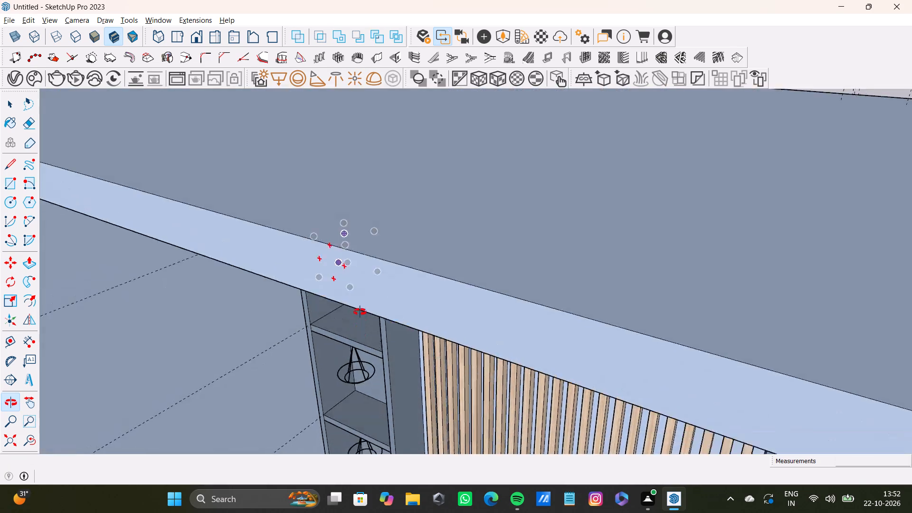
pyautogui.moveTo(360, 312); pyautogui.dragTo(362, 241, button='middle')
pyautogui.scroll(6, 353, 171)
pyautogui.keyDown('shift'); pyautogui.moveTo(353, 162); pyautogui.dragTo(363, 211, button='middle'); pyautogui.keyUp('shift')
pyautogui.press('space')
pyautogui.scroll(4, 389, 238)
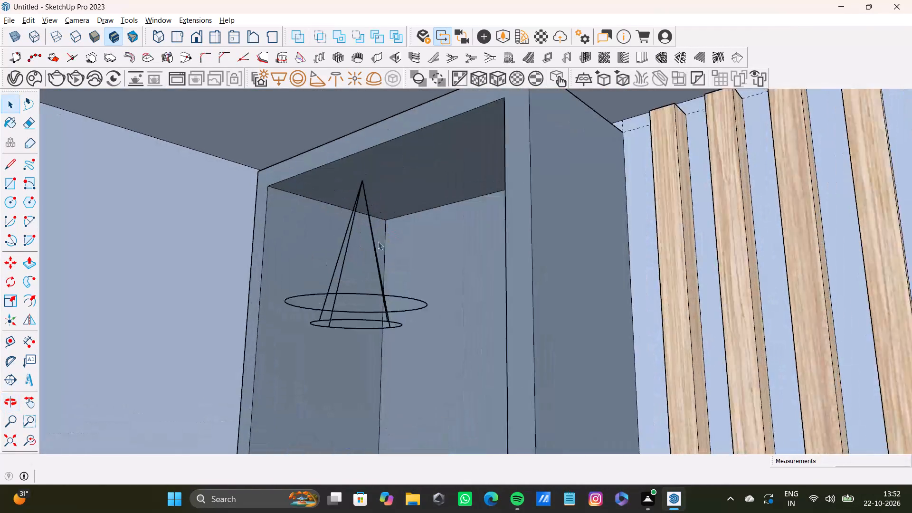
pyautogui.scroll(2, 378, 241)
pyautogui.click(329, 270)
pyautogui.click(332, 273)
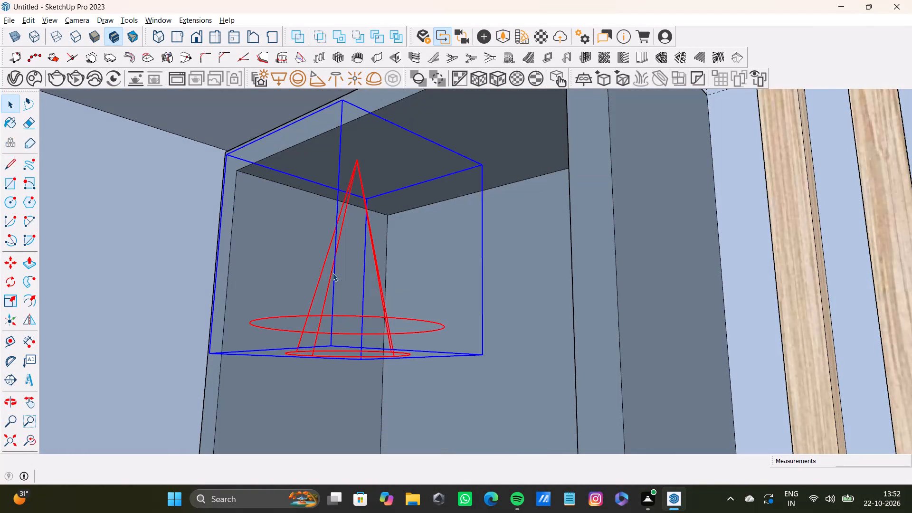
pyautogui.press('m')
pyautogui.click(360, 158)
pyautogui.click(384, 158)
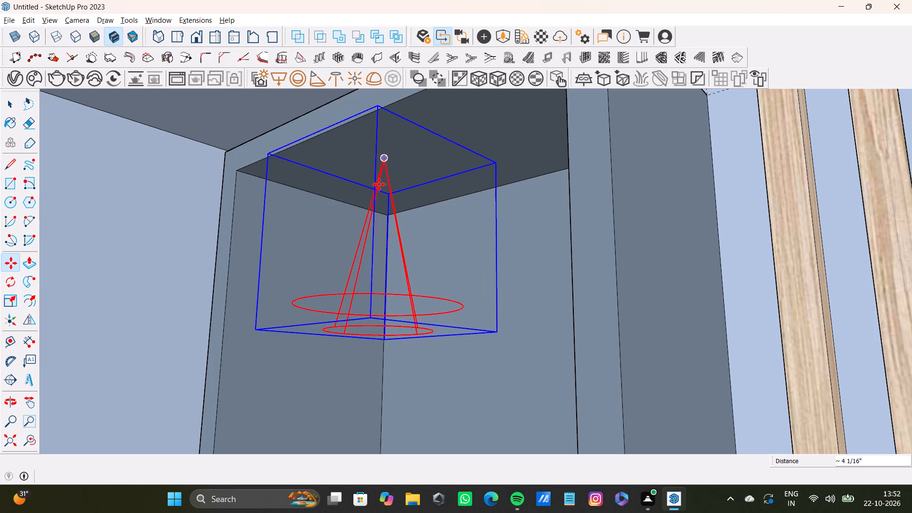
# Examine the placement of the spot lights in all compartments of the left shelf unit from several angles.
pyautogui.scroll(-9, 379, 190)
pyautogui.moveTo(376, 267); pyautogui.dragTo(399, 165, button='middle')
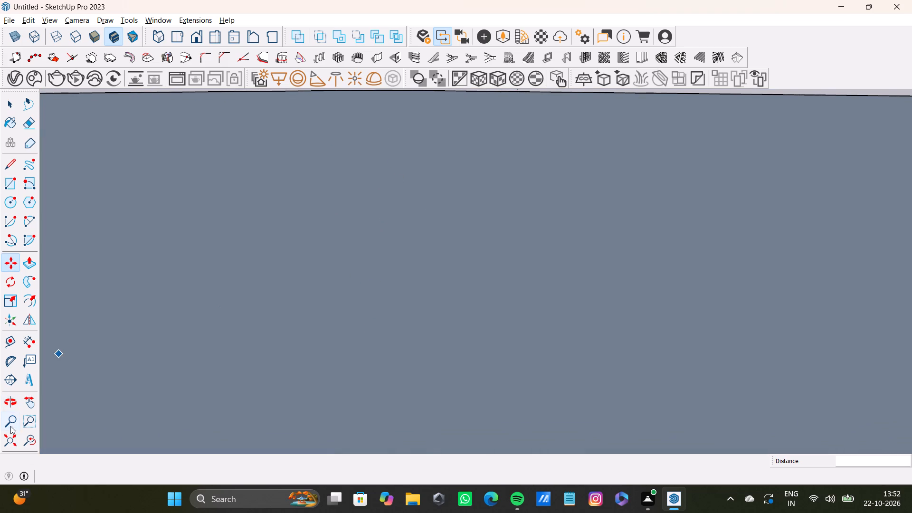
pyautogui.click(27, 444)
pyautogui.click(8, 448)
pyautogui.moveTo(330, 323); pyautogui.dragTo(350, 336, button='middle')
pyautogui.scroll(4, 739, 378)
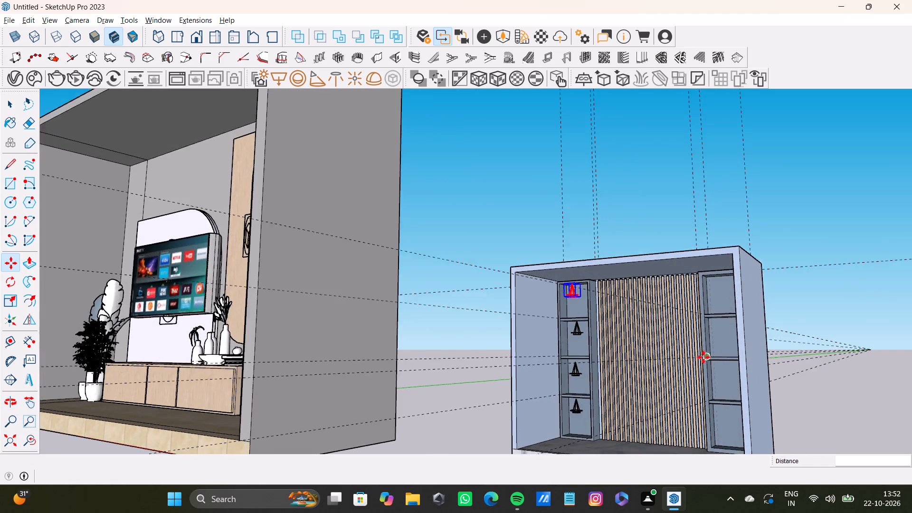
pyautogui.scroll(5, 703, 357)
pyautogui.keyDown('shift'); pyautogui.moveTo(652, 339); pyautogui.dragTo(584, 350, button='middle'); pyautogui.keyUp('shift')
pyautogui.scroll(4, 525, 329)
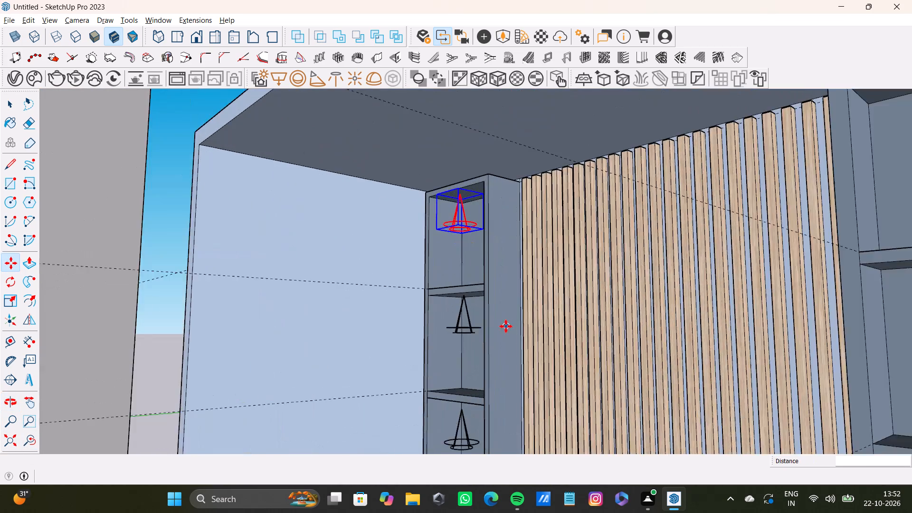
pyautogui.scroll(4, 506, 326)
pyautogui.moveTo(498, 330); pyautogui.dragTo(500, 254, button='middle')
pyautogui.scroll(3, 498, 254)
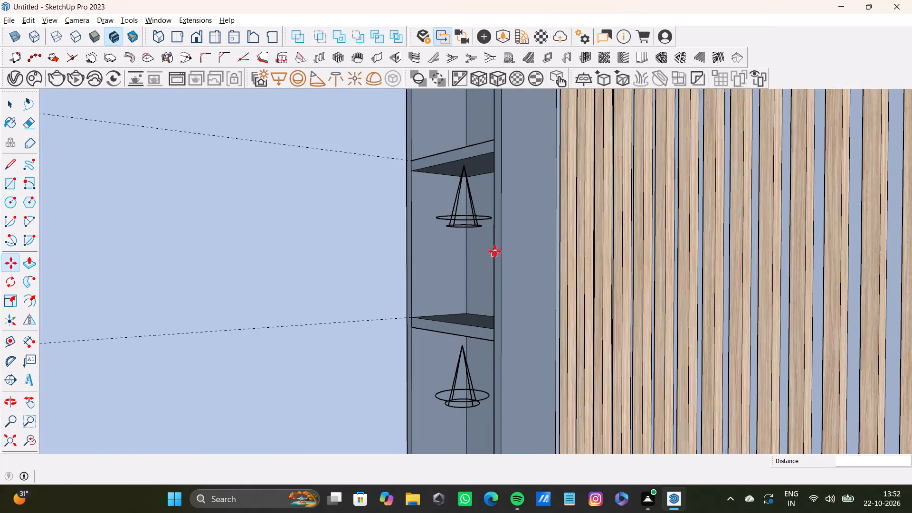
pyautogui.moveTo(495, 251); pyautogui.dragTo(448, 165, button='middle')
pyautogui.moveTo(448, 165); pyautogui.dragTo(486, 174, button='middle')
pyautogui.scroll(-2, 465, 234)
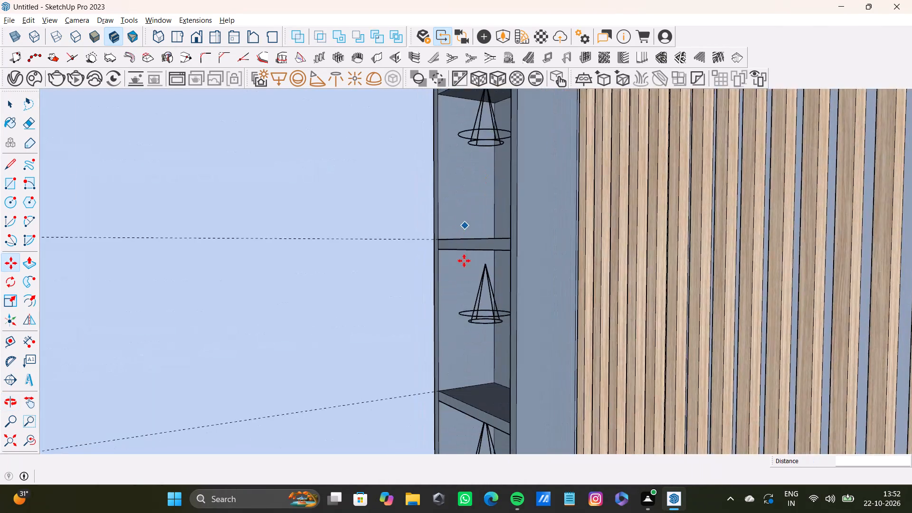
pyautogui.scroll(-5, 464, 261)
pyautogui.moveTo(466, 301); pyautogui.dragTo(487, 311, button='middle')
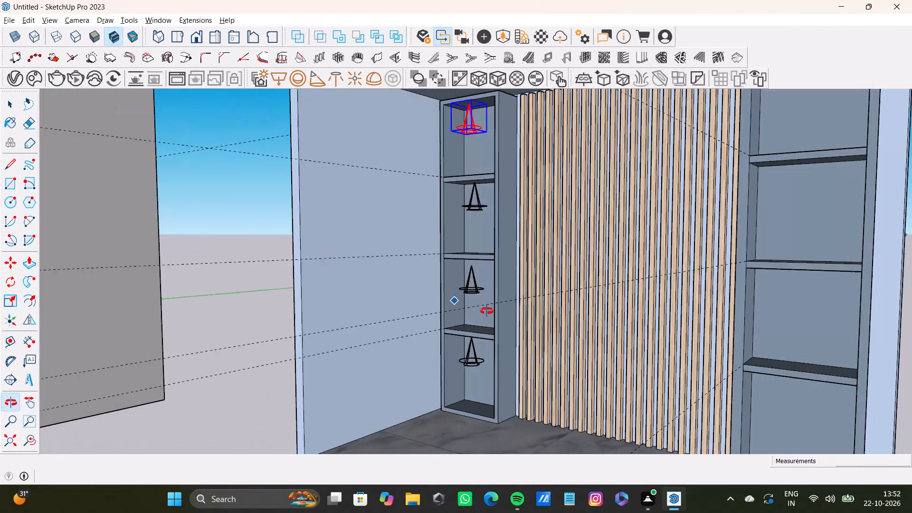
pyautogui.moveTo(487, 311); pyautogui.dragTo(486, 312, button='middle')
pyautogui.scroll(8, 474, 238)
pyautogui.moveTo(473, 237); pyautogui.dragTo(521, 245, button='middle')
pyautogui.scroll(-12, 523, 247)
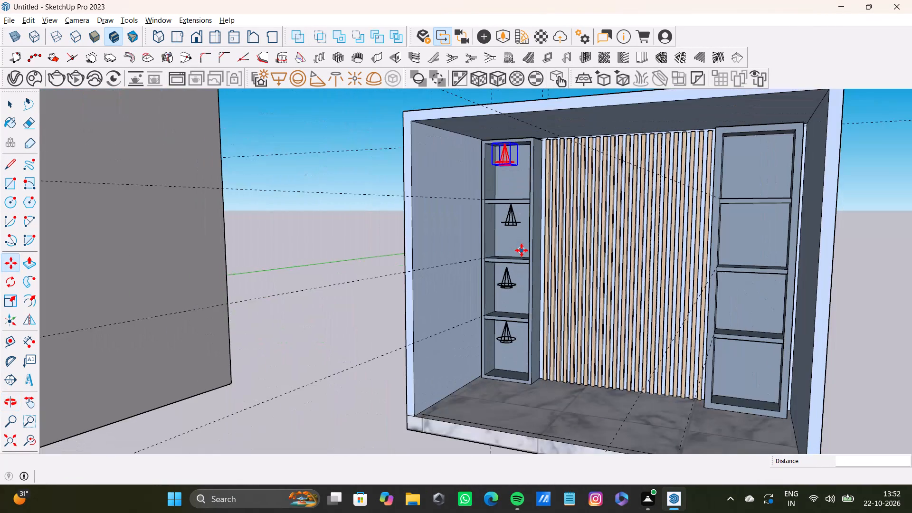
# Undo the recent spot light moves and copies in the left unit, back to the single light in the top compartment.
pyautogui.hotkey('ctrl', 'z')
pyautogui.hotkey('ctrl', 'z')
pyautogui.hotkey('ctrl', 'z')
pyautogui.hotkey('ctrl', 'z')
pyautogui.hotkey('ctrl', 'z')
pyautogui.hotkey('ctrl', 'z')
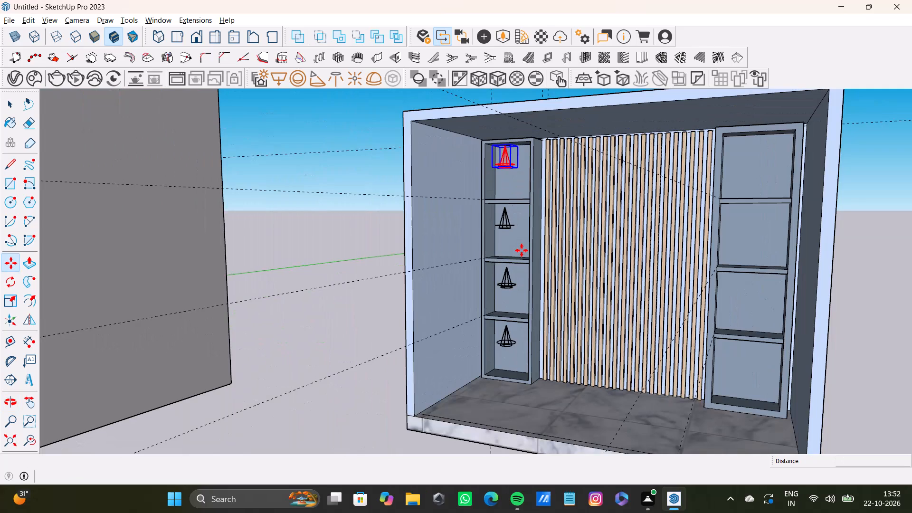
pyautogui.hotkey('ctrl', 'z')
pyautogui.hotkey('ctrl', 'z')
pyautogui.hotkey('ctrl', 'z')
# Shift the top compartment's spot light 1 1/2" beneath the left unit's top panel.
pyautogui.scroll(4, 515, 219)
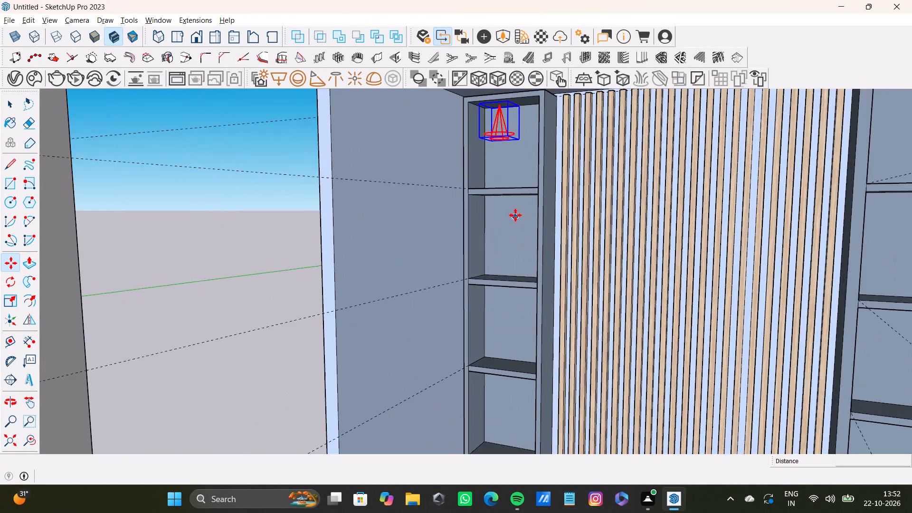
pyautogui.moveTo(515, 215); pyautogui.dragTo(519, 166, button='middle')
pyautogui.scroll(11, 519, 166)
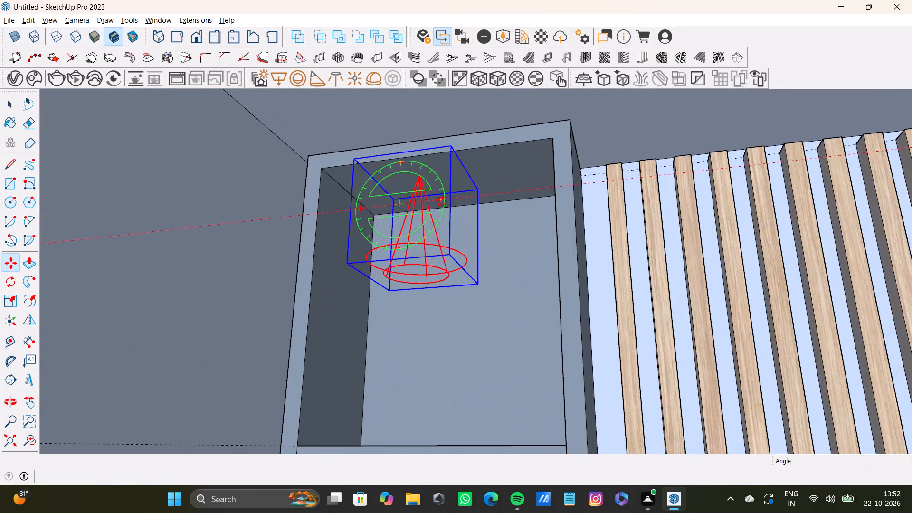
pyautogui.moveTo(441, 201); pyautogui.dragTo(379, 218, button='middle')
pyautogui.scroll(3, 397, 190)
pyautogui.click(416, 179)
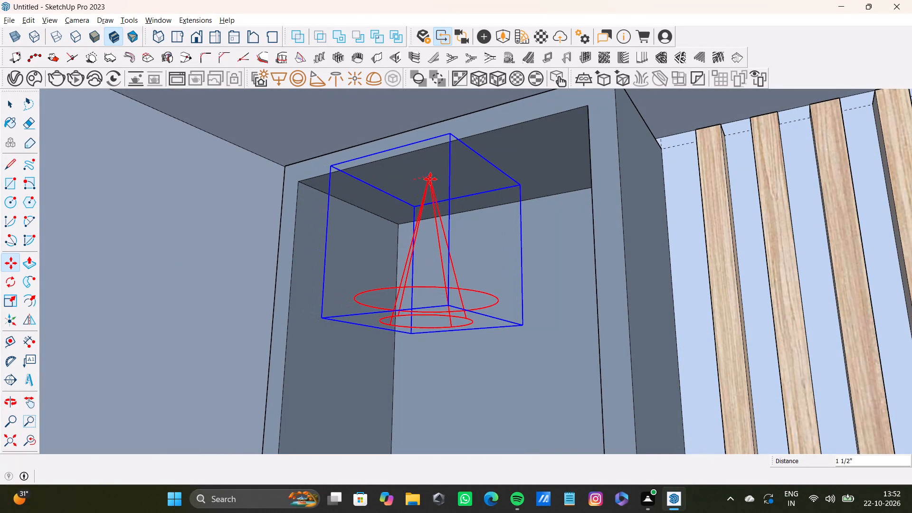
pyautogui.click(430, 179)
# Nudge the top compartment's spot light slightly further toward the back of the left shelf unit.
pyautogui.scroll(2, 430, 239)
pyautogui.moveTo(431, 238); pyautogui.dragTo(237, 342, button='middle')
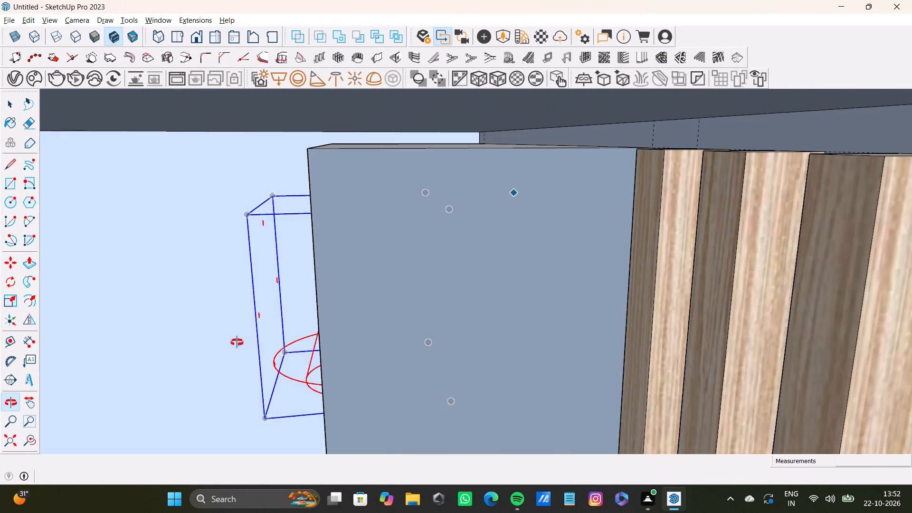
pyautogui.moveTo(237, 342); pyautogui.dragTo(333, 335, button='middle')
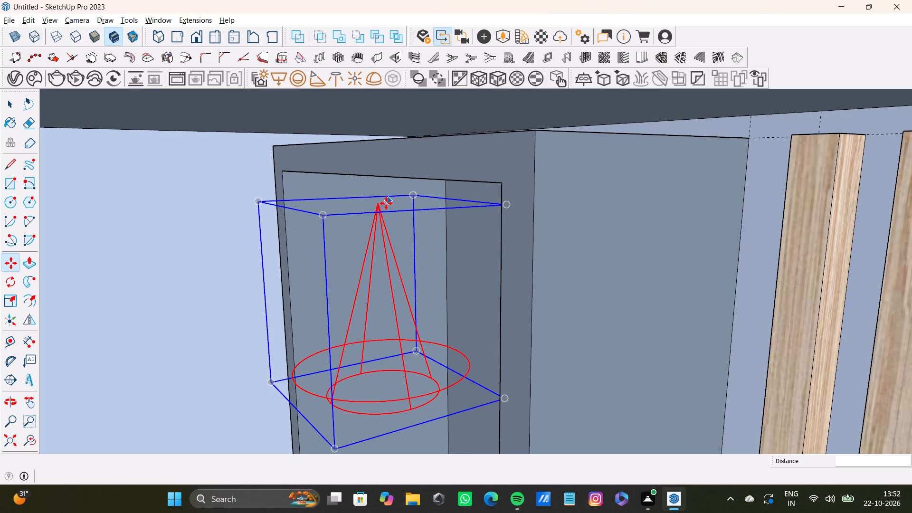
pyautogui.moveTo(377, 206); pyautogui.dragTo(382, 204)
pyautogui.click(421, 197)
# Copy the top compartment's spot light down into the second compartment, just beneath the shelf.
pyautogui.scroll(-4, 391, 216)
pyautogui.moveTo(390, 238); pyautogui.dragTo(467, 160, button='middle')
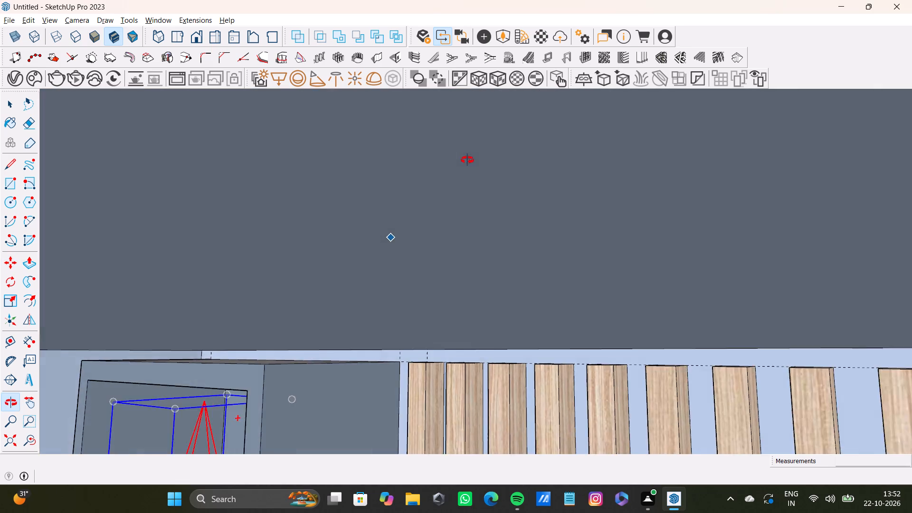
pyautogui.moveTo(467, 160); pyautogui.dragTo(463, 164, button='middle')
pyautogui.scroll(-4, 347, 281)
pyautogui.keyDown('shift'); pyautogui.moveTo(326, 304); pyautogui.dragTo(408, 186, button='middle'); pyautogui.keyUp('shift')
pyautogui.moveTo(26, 444); pyautogui.dragTo(20, 445)
pyautogui.click(8, 446)
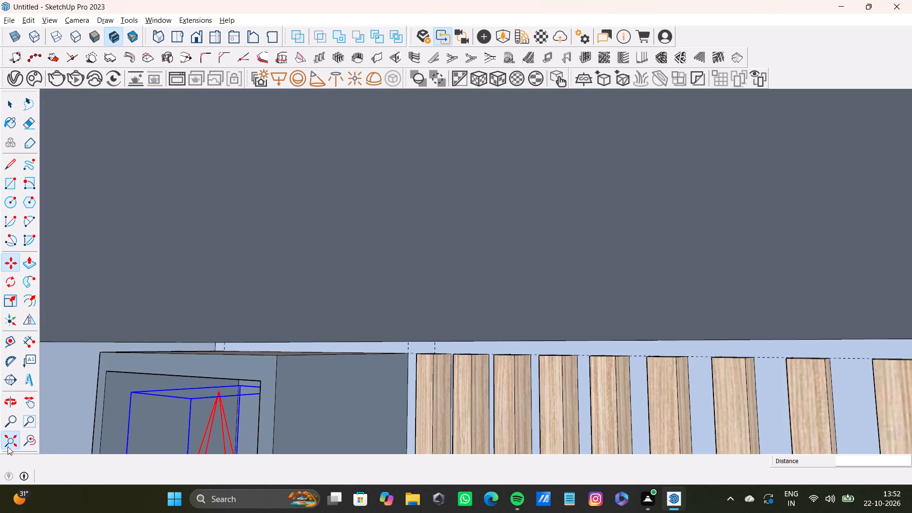
pyautogui.moveTo(254, 379); pyautogui.dragTo(356, 413, button='middle')
pyautogui.scroll(20, 676, 400)
pyautogui.scroll(6, 676, 400)
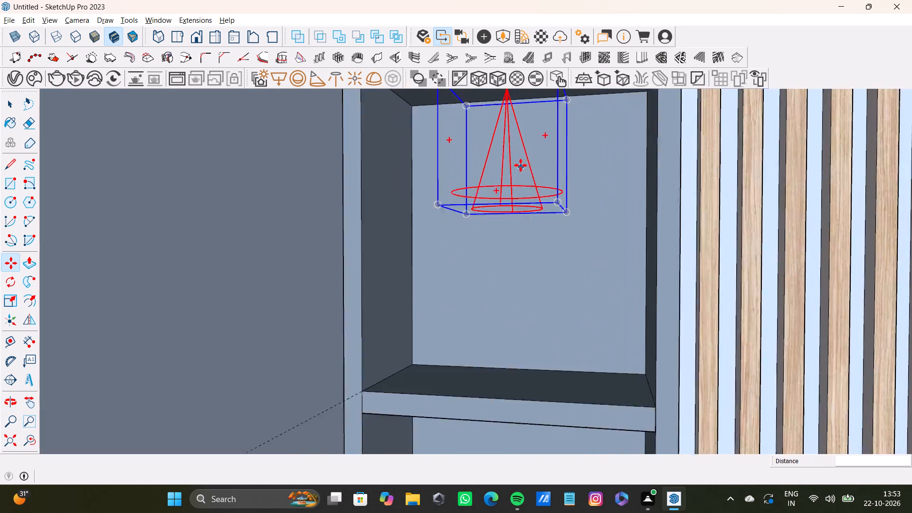
pyautogui.moveTo(522, 161); pyautogui.dragTo(265, 195, button='middle')
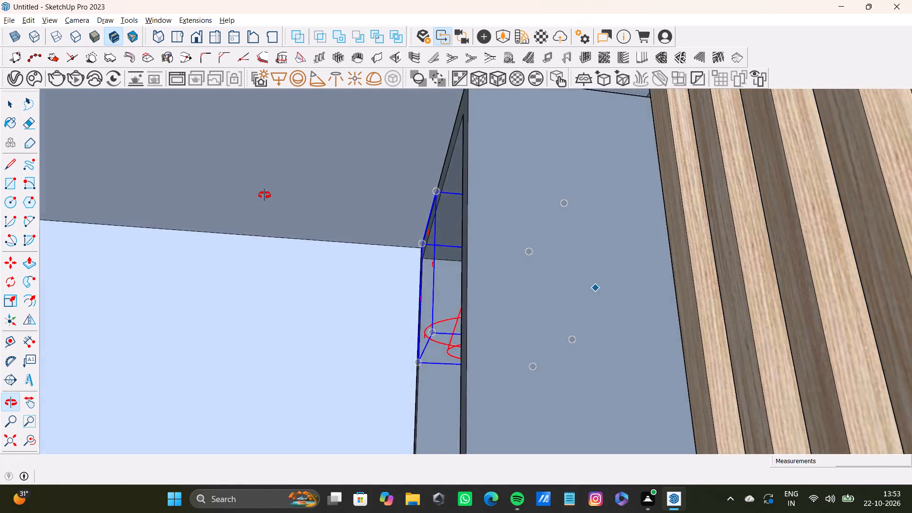
pyautogui.moveTo(265, 195); pyautogui.dragTo(352, 199, button='middle')
pyautogui.keyDown('ctrl'); pyautogui.click(487, 229); pyautogui.keyUp('ctrl')
pyautogui.scroll(-4, 478, 281)
pyautogui.keyDown('shift'); pyautogui.moveTo(475, 351); pyautogui.dragTo(492, 86, button='middle'); pyautogui.keyUp('shift')
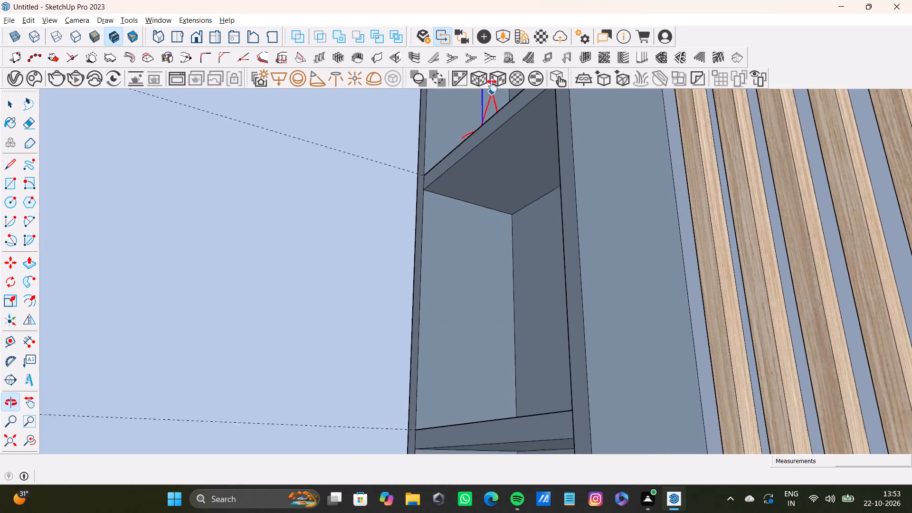
pyautogui.keyDown('shift'); pyautogui.moveTo(492, 86); pyautogui.dragTo(499, 51, button='middle'); pyautogui.keyUp('shift')
pyautogui.click(517, 139)
# Copy the second compartment's spot light about 2' 7 3/16" down into the third compartment, beneath its shelf.
pyautogui.scroll(-4, 514, 200)
pyautogui.moveTo(513, 202); pyautogui.dragTo(505, 259, button='middle')
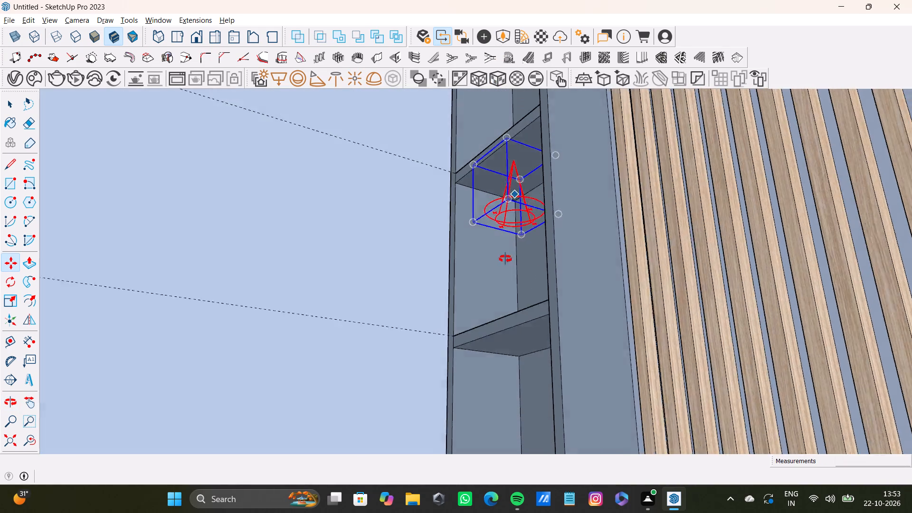
pyautogui.moveTo(505, 259); pyautogui.dragTo(416, 357, button='middle')
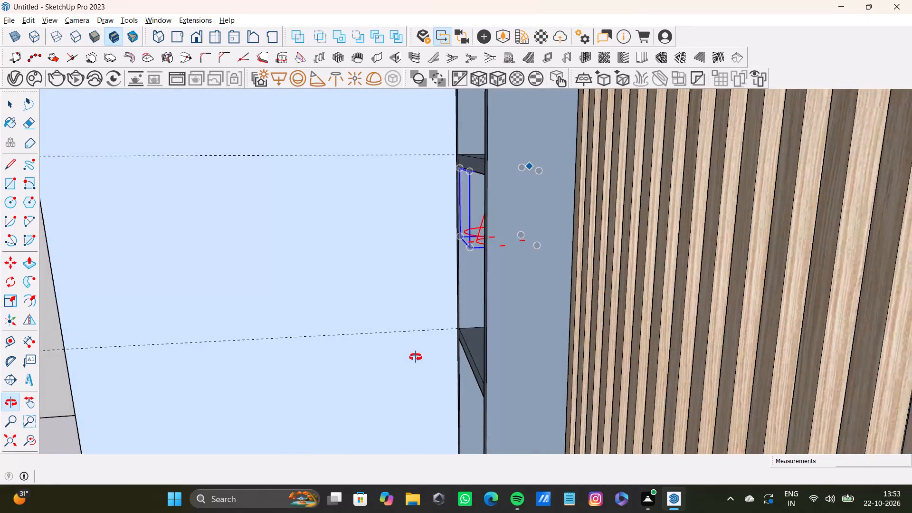
pyautogui.moveTo(416, 357); pyautogui.dragTo(530, 261, button='middle')
pyautogui.keyDown('ctrl'); pyautogui.click(517, 104); pyautogui.keyUp('ctrl')
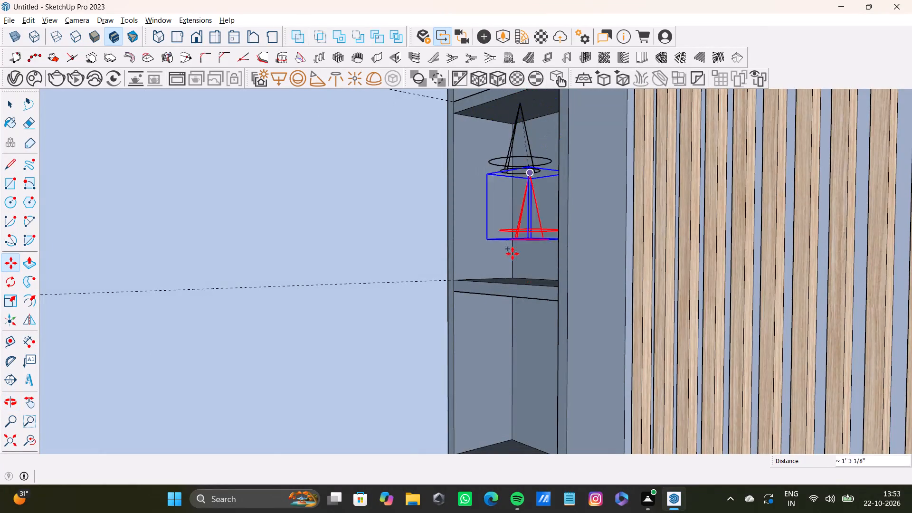
pyautogui.scroll(-1, 491, 317)
pyautogui.keyDown('shift'); pyautogui.moveTo(491, 328); pyautogui.dragTo(498, 209, button='middle'); pyautogui.keyUp('shift')
pyautogui.scroll(1, 504, 209)
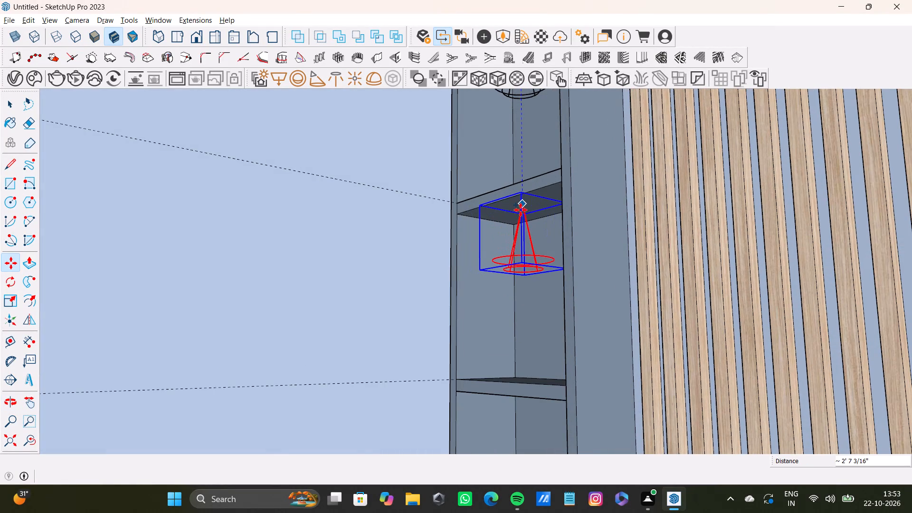
pyautogui.click(521, 210)
# Copy the third compartment's spot light about 2' 7" down into the bottom compartment, beneath its shelf.
pyautogui.scroll(7, 532, 240)
pyautogui.moveTo(530, 238); pyautogui.dragTo(545, 281, button='middle')
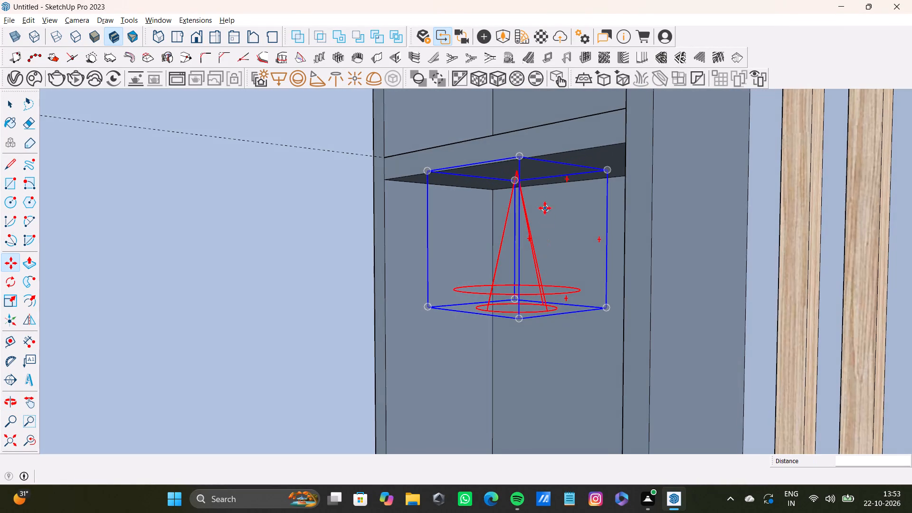
pyautogui.click(514, 174)
pyautogui.scroll(-3, 517, 248)
pyautogui.moveTo(529, 304); pyautogui.dragTo(508, 81, button='middle')
pyautogui.scroll(3, 478, 233)
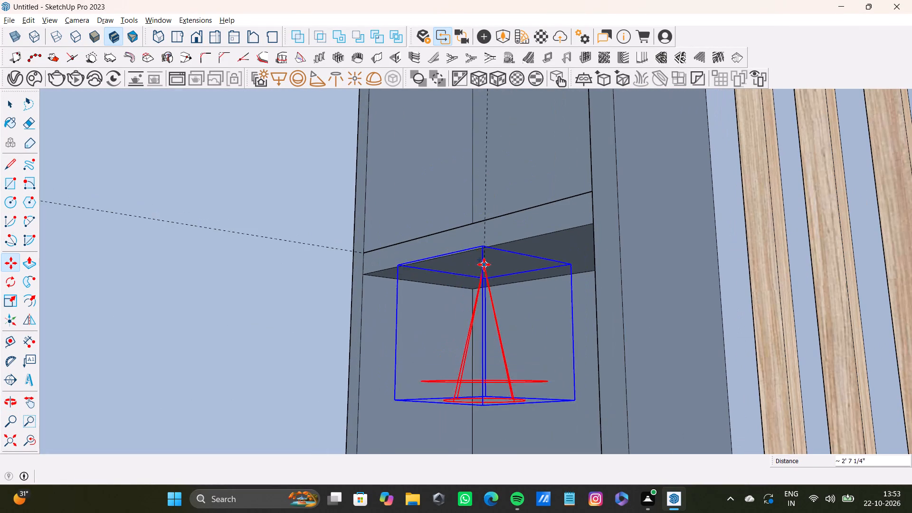
pyautogui.click(492, 279)
# Examine the placement of the copied spot lights in the left shelf unit, especially the one in the bottom compartment.
pyautogui.scroll(-5, 490, 290)
pyautogui.moveTo(488, 303); pyautogui.dragTo(464, 388, button='middle')
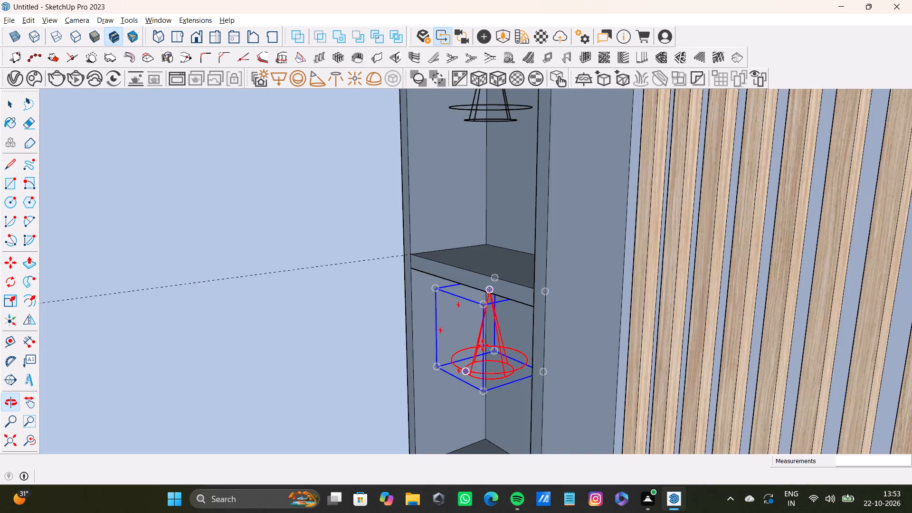
pyautogui.scroll(-10, 494, 315)
pyautogui.scroll(5, 492, 325)
pyautogui.moveTo(493, 322); pyautogui.dragTo(584, 315, button='middle')
pyautogui.scroll(-9, 586, 315)
pyautogui.moveTo(543, 320); pyautogui.dragTo(564, 307, button='middle')
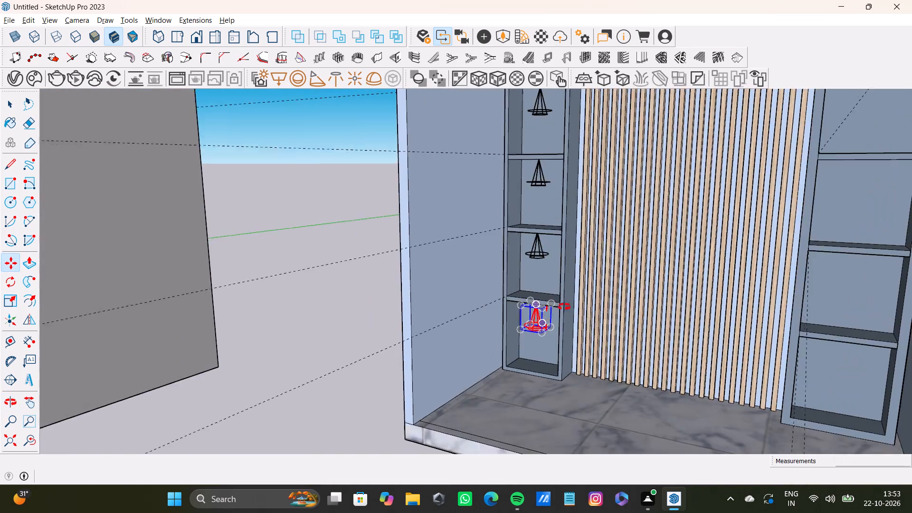
pyautogui.moveTo(564, 307); pyautogui.dragTo(635, 312, button='middle')
pyautogui.scroll(15, 536, 304)
pyautogui.moveTo(507, 293); pyautogui.dragTo(375, 316, button='middle')
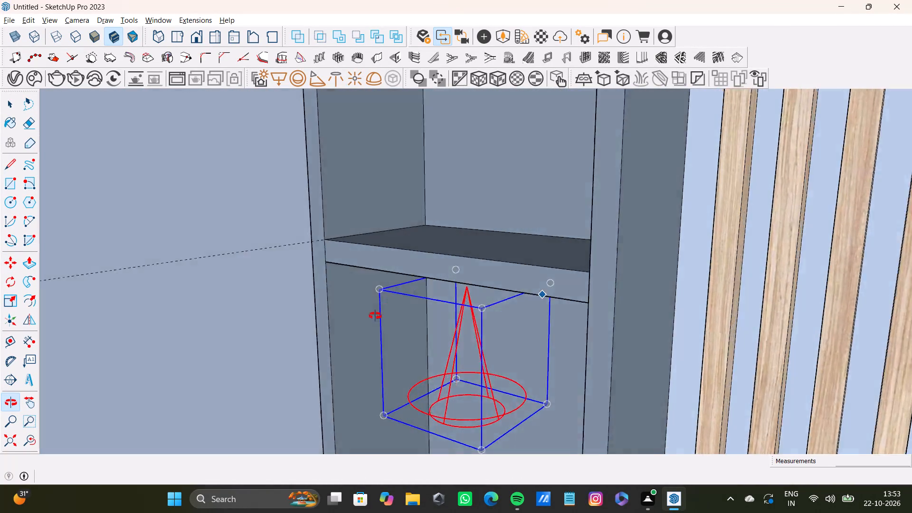
pyautogui.moveTo(375, 316); pyautogui.dragTo(325, 357, button='middle')
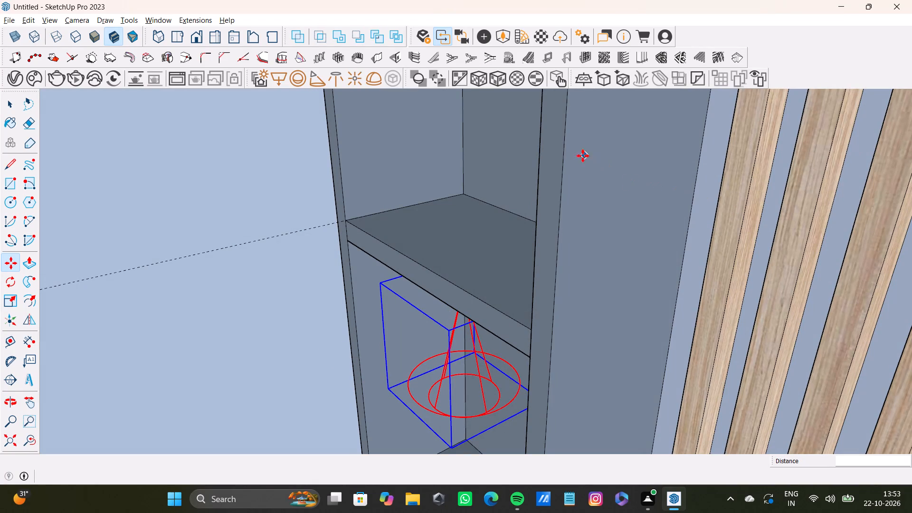
# Place a V-Ray spot light in the top compartment of the right shelf unit, just beneath its ceiling.
pyautogui.scroll(-7, 454, 302)
pyautogui.moveTo(437, 314); pyautogui.dragTo(485, 111, button='middle')
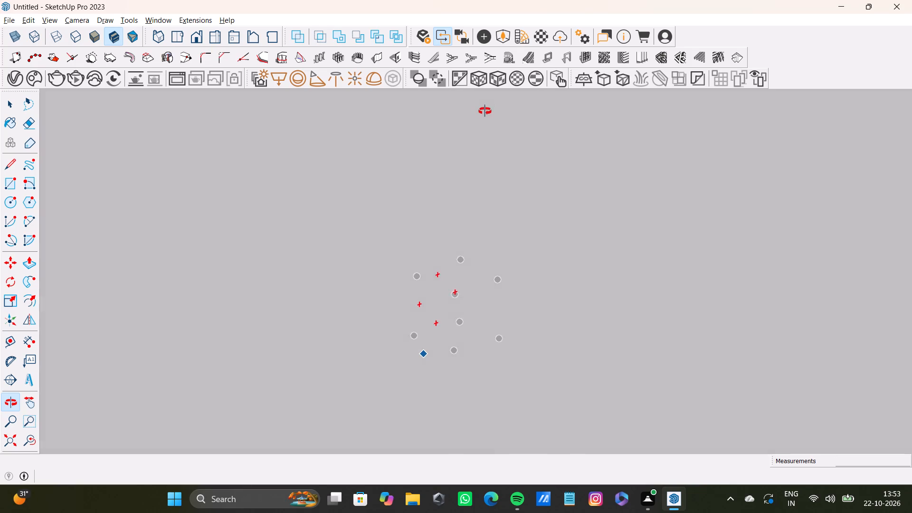
pyautogui.moveTo(485, 111); pyautogui.dragTo(476, 116, button='middle')
pyautogui.moveTo(30, 439); pyautogui.dragTo(24, 439)
pyautogui.click(9, 437)
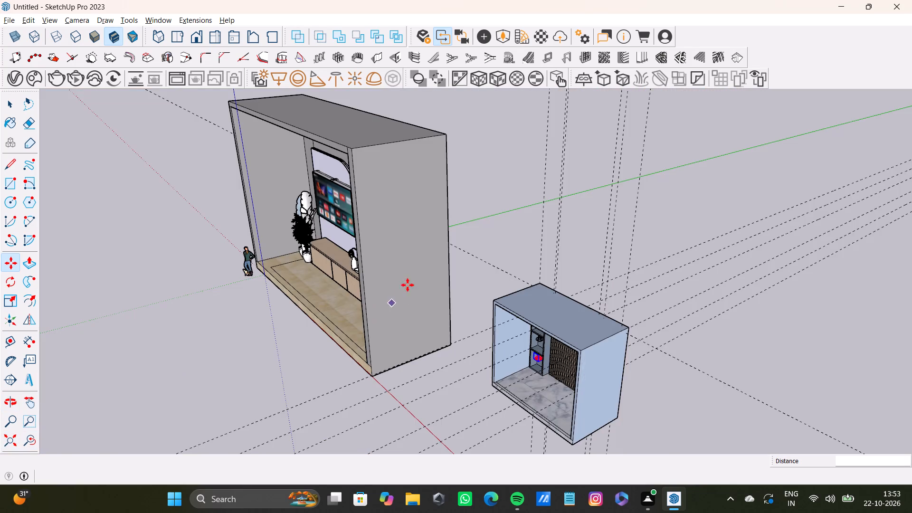
pyautogui.scroll(8, 522, 371)
pyautogui.moveTo(642, 312); pyautogui.dragTo(631, 233, button='middle')
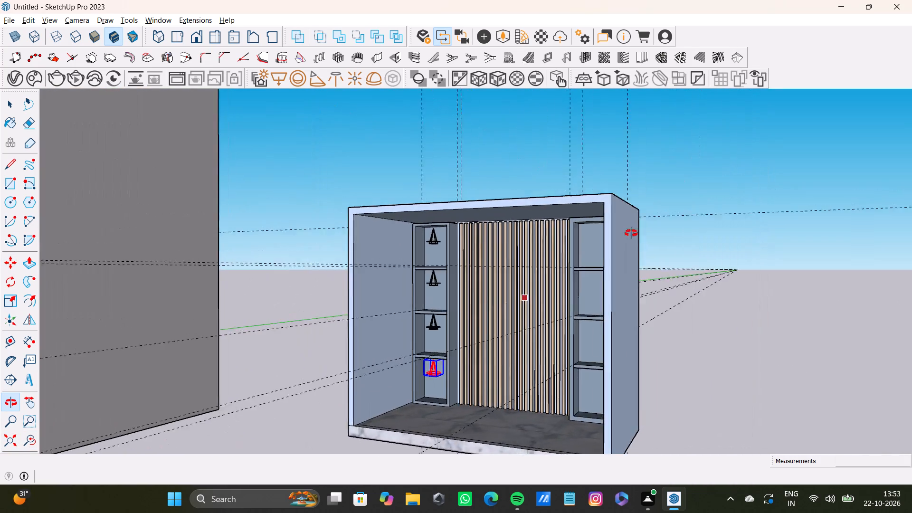
pyautogui.moveTo(631, 233); pyautogui.dragTo(690, 208, button='middle')
pyautogui.scroll(3, 403, 292)
pyautogui.scroll(-7, 422, 301)
pyautogui.press('space')
pyautogui.click(368, 212)
pyautogui.scroll(2, 507, 322)
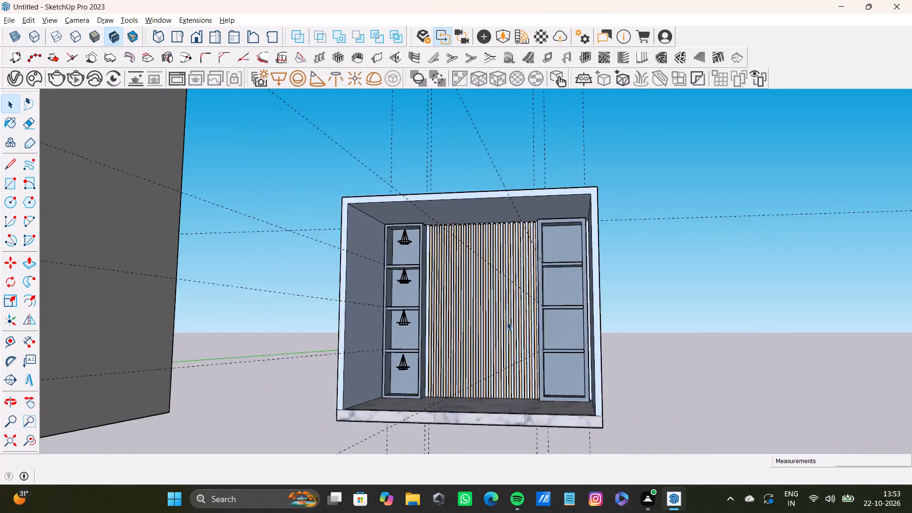
pyautogui.scroll(2, 507, 322)
pyautogui.moveTo(526, 344); pyautogui.dragTo(566, 344, button='middle')
pyautogui.scroll(6, 569, 332)
pyautogui.keyDown('shift'); pyautogui.moveTo(569, 286); pyautogui.dragTo(550, 202, button='middle'); pyautogui.keyUp('shift')
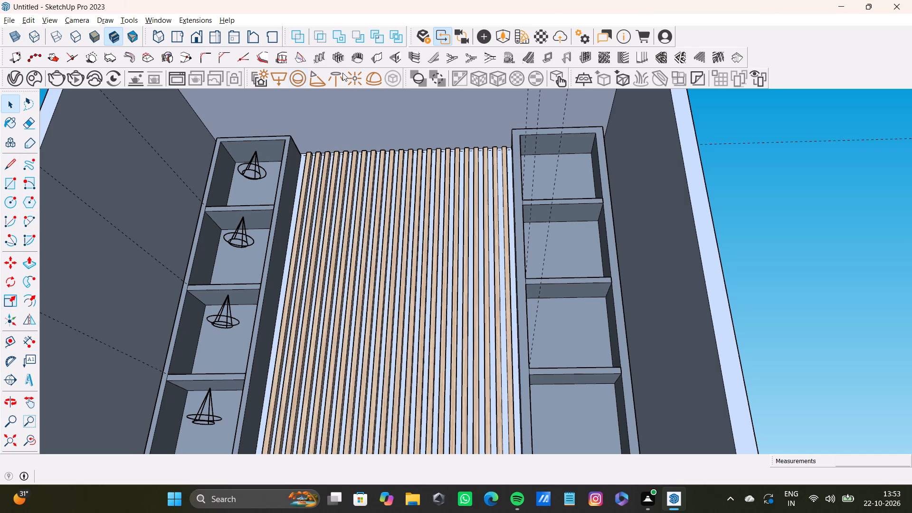
pyautogui.click(322, 81)
pyautogui.scroll(7, 592, 191)
pyautogui.moveTo(553, 153); pyautogui.dragTo(567, 206, button='middle')
pyautogui.click(542, 186)
# Reposition the spot light in the right unit's top compartment, finishing with a downward move of about 1 5/8".
pyautogui.moveTo(566, 234); pyautogui.dragTo(507, 235, button='middle')
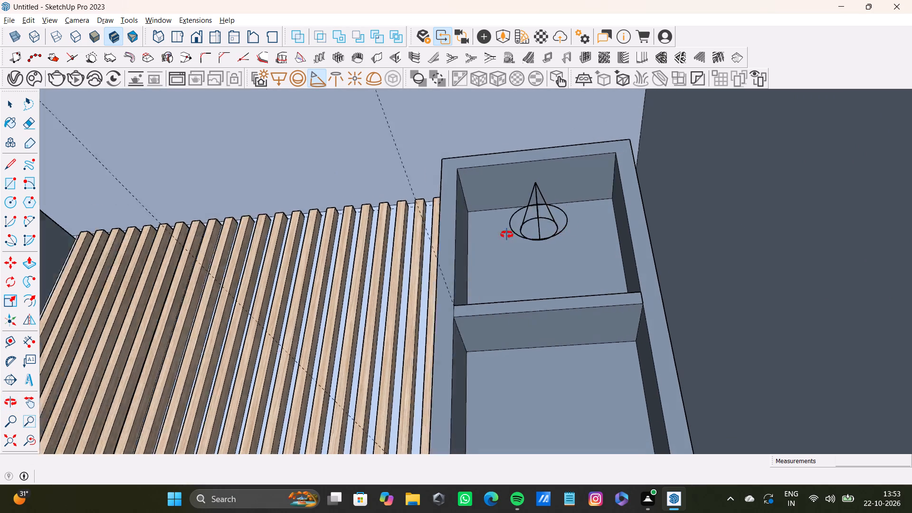
pyautogui.moveTo(507, 235); pyautogui.dragTo(630, 334, button='middle')
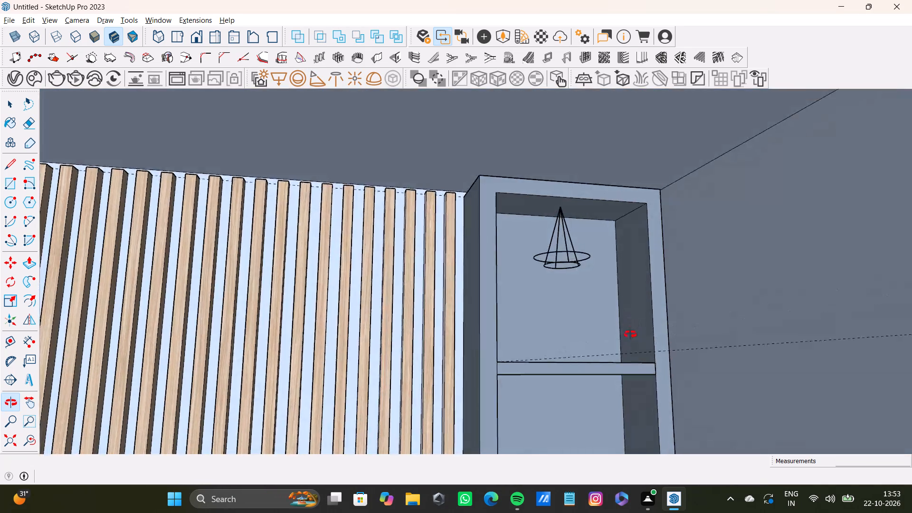
pyautogui.moveTo(630, 334); pyautogui.dragTo(628, 344, button='middle')
pyautogui.scroll(3, 580, 254)
pyautogui.scroll(-6, 573, 240)
pyautogui.keyDown('shift'); pyautogui.moveTo(571, 277); pyautogui.dragTo(561, 167, button='middle'); pyautogui.keyUp('shift')
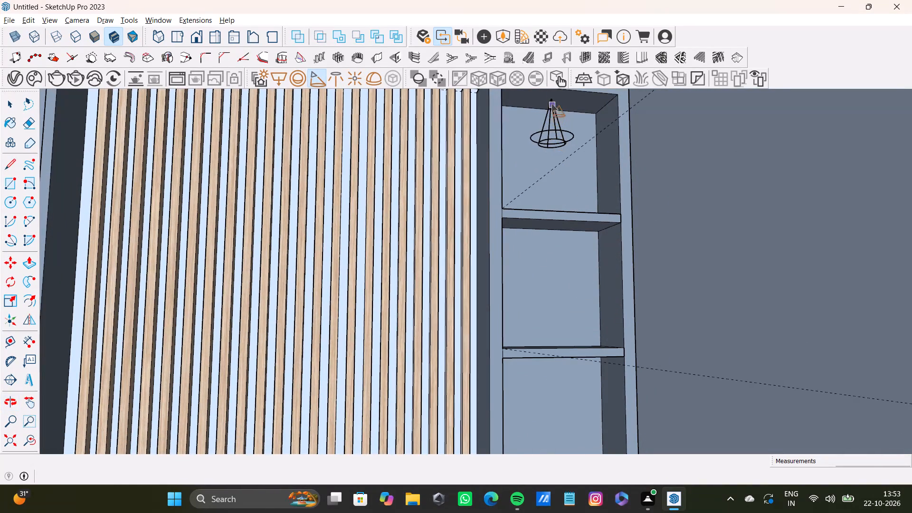
pyautogui.scroll(3, 547, 130)
pyautogui.moveTo(547, 130); pyautogui.dragTo(617, 136, button='middle')
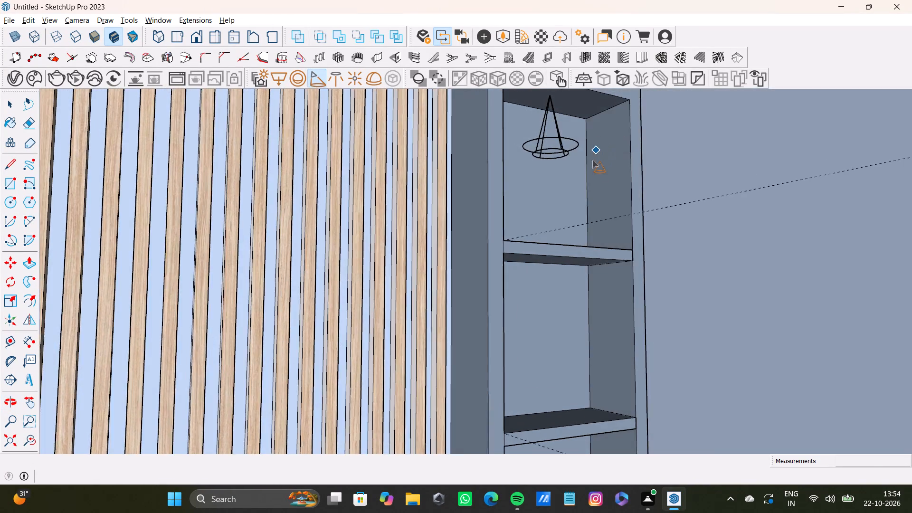
pyautogui.keyDown('shift'); pyautogui.scroll(-1, 594, 155); pyautogui.keyUp('shift')
pyautogui.keyDown('shift'); pyautogui.moveTo(589, 169); pyautogui.dragTo(585, 181, button='middle'); pyautogui.keyUp('shift')
pyautogui.scroll(10, 541, 145)
pyautogui.click(522, 151)
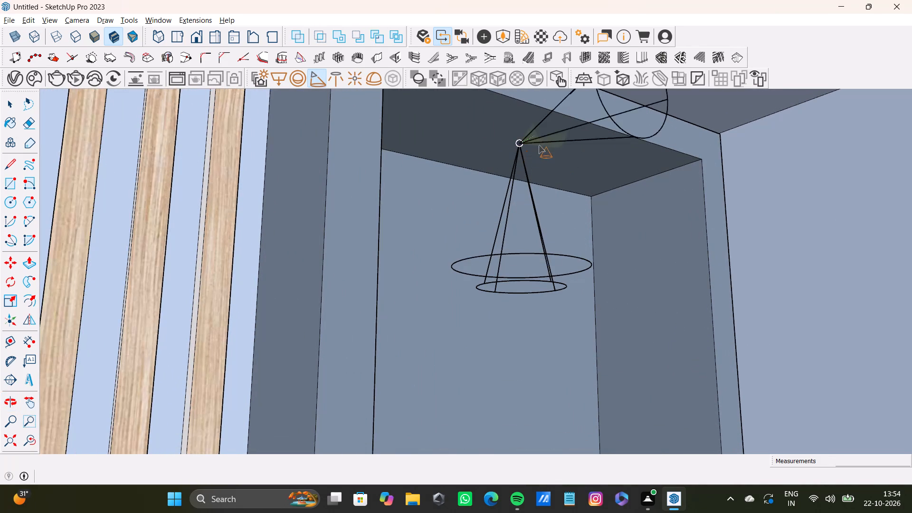
pyautogui.press('space')
pyautogui.click(517, 181)
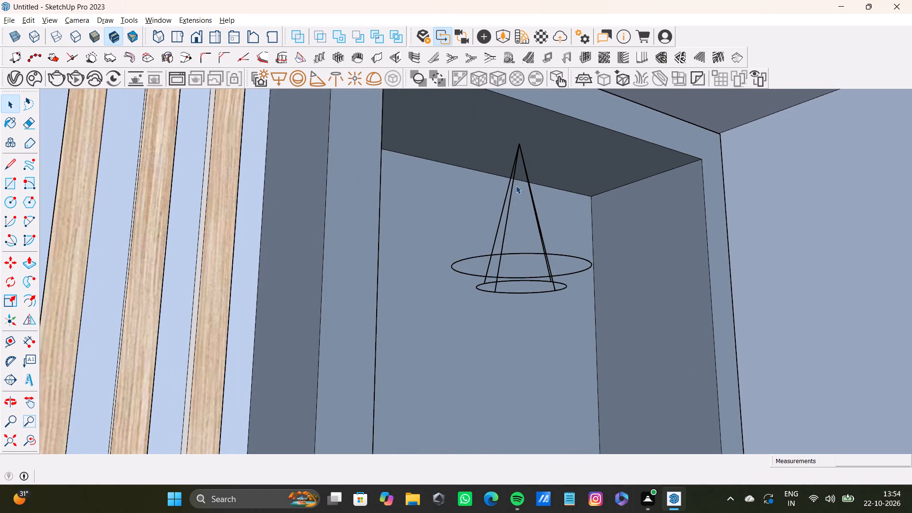
pyautogui.click(510, 203)
pyautogui.press('m')
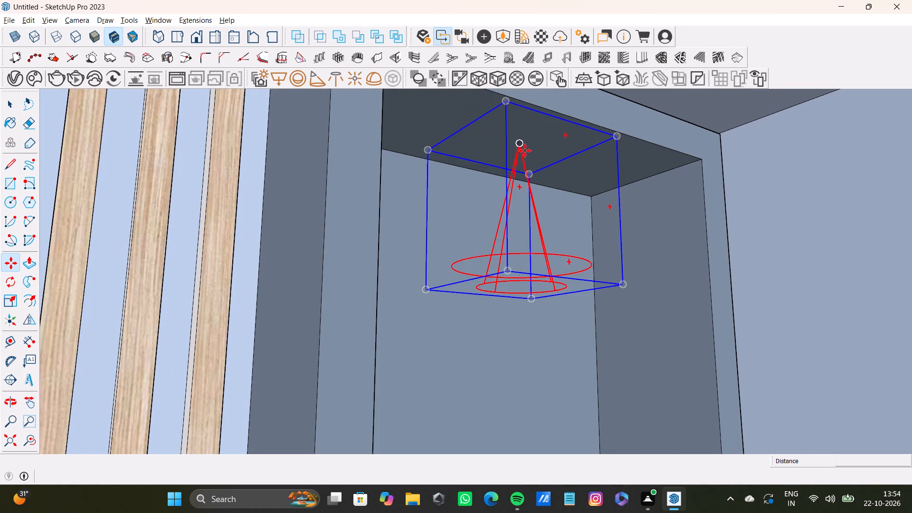
pyautogui.click(523, 147)
pyautogui.click(533, 129)
pyautogui.moveTo(538, 133); pyautogui.dragTo(537, 140)
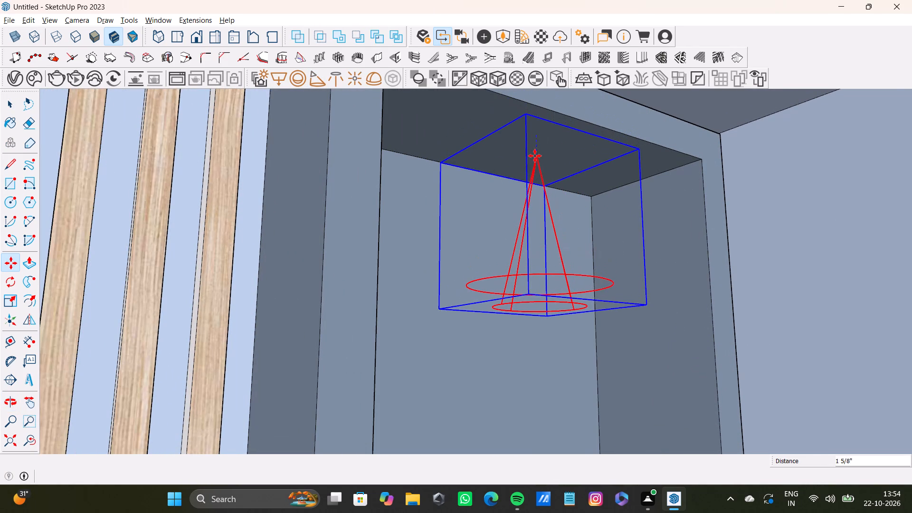
pyautogui.click(535, 156)
pyautogui.press('space')
# Copy the right unit's top spot light about 2' 6 9/16" down into the second compartment, beneath its shelf.
pyautogui.scroll(-7, 555, 244)
pyautogui.keyDown('shift'); pyautogui.moveTo(551, 286); pyautogui.dragTo(536, 264, button='middle'); pyautogui.keyUp('shift')
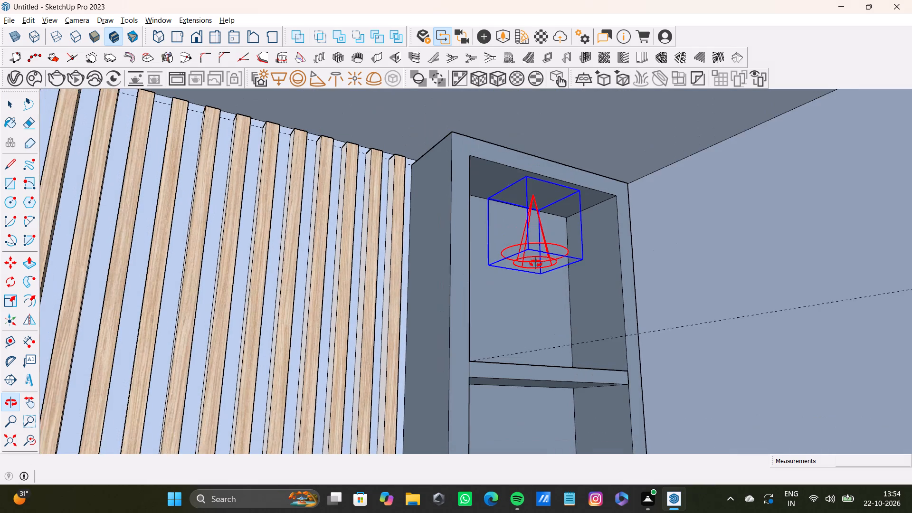
pyautogui.keyDown('shift'); pyautogui.moveTo(536, 264); pyautogui.dragTo(536, 259, button='middle'); pyautogui.keyUp('shift')
pyautogui.press('m')
pyautogui.click(532, 197)
pyautogui.scroll(-3, 534, 282)
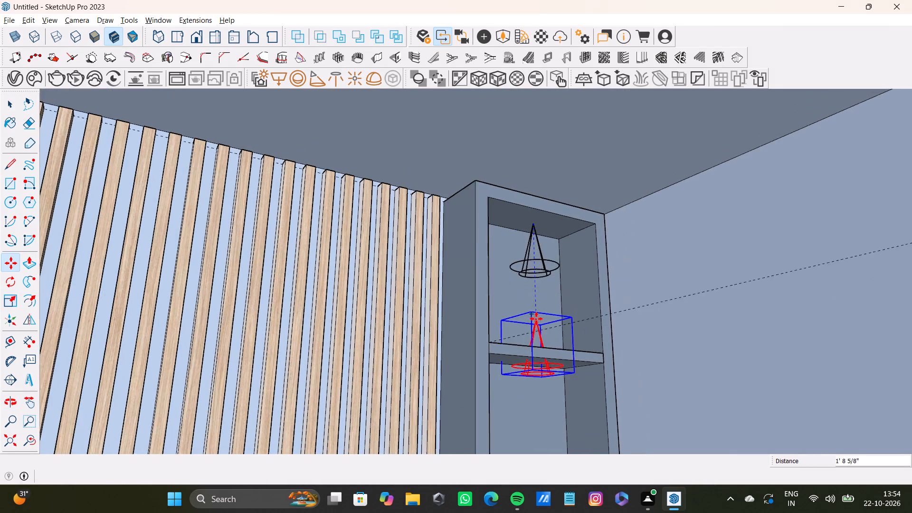
pyautogui.keyDown('shift'); pyautogui.moveTo(536, 319); pyautogui.dragTo(532, 183, button='middle'); pyautogui.keyUp('shift')
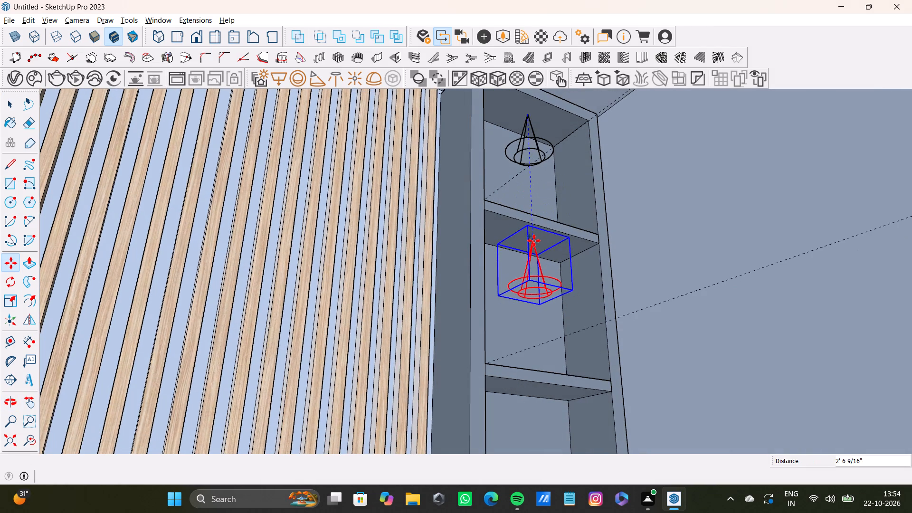
pyautogui.click(534, 241)
# Lower the right unit's second spot light slightly so it sits clear beneath the shelf.
pyautogui.scroll(-3, 538, 276)
pyautogui.moveTo(540, 288); pyautogui.dragTo(459, 370, button='middle')
pyautogui.scroll(5, 459, 354)
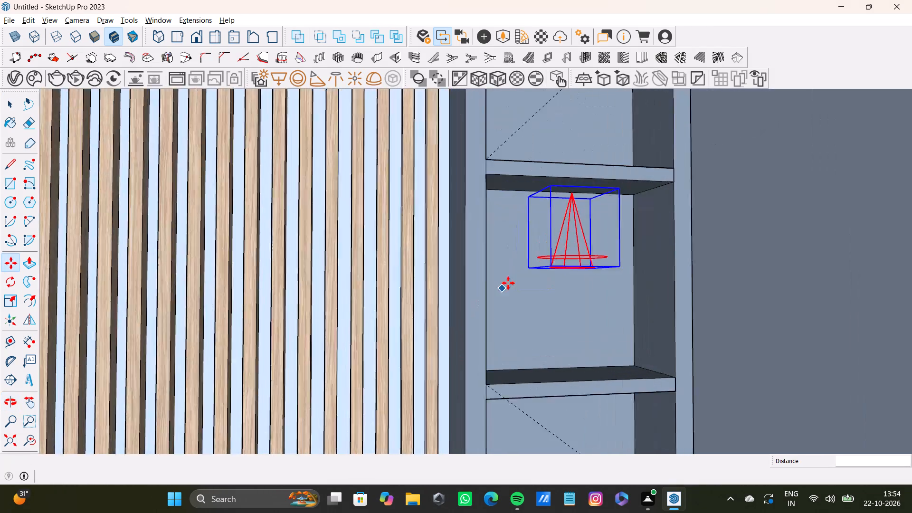
pyautogui.scroll(2, 508, 283)
pyautogui.scroll(-4, 558, 228)
pyautogui.moveTo(562, 264); pyautogui.dragTo(581, 287, button='middle')
pyautogui.scroll(5, 612, 186)
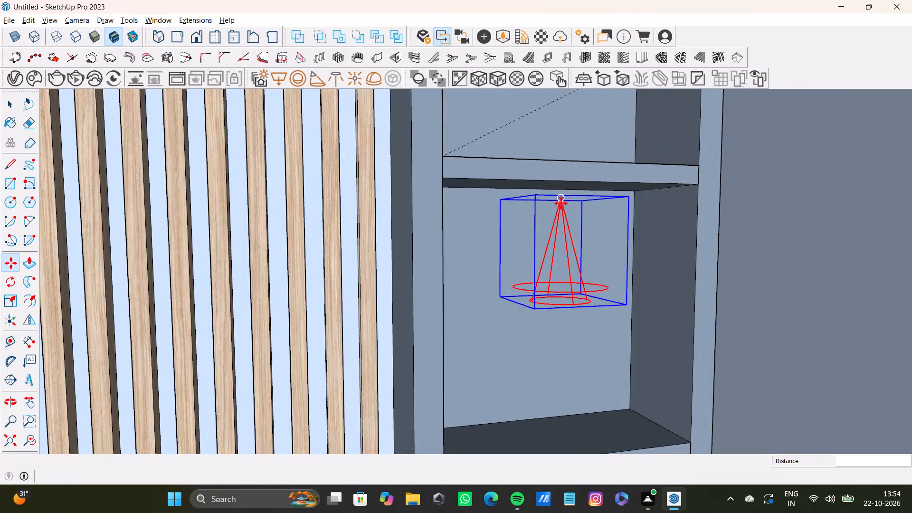
pyautogui.click(561, 203)
pyautogui.click(561, 211)
# Copy the right unit's second spot light about 2' 5 11/16" down into the third compartment, beneath its shelf.
pyautogui.scroll(-7, 556, 222)
pyautogui.keyDown('shift'); pyautogui.moveTo(543, 271); pyautogui.dragTo(566, 14, button='middle'); pyautogui.keyUp('shift')
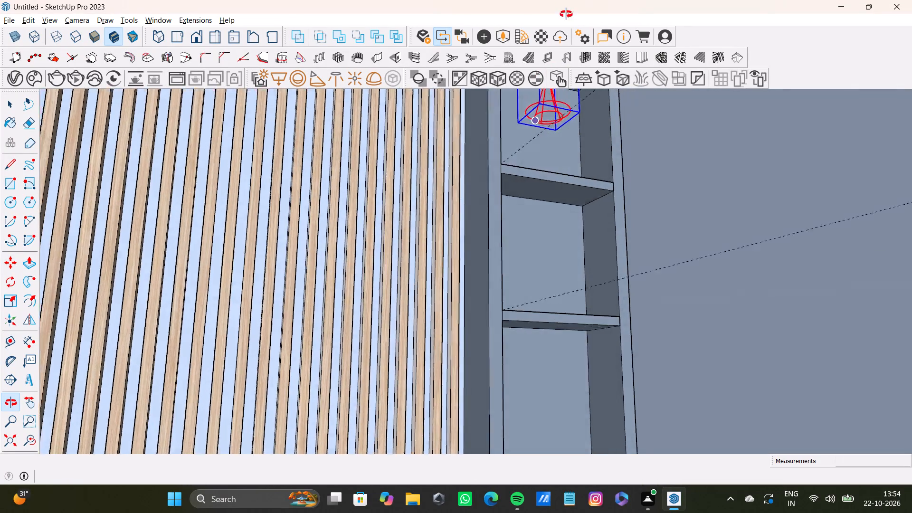
pyautogui.keyDown('shift'); pyautogui.moveTo(566, 14); pyautogui.dragTo(562, 2, button='middle'); pyautogui.keyUp('shift')
pyautogui.scroll(4, 570, 151)
pyautogui.moveTo(587, 279); pyautogui.dragTo(560, 188, button='middle')
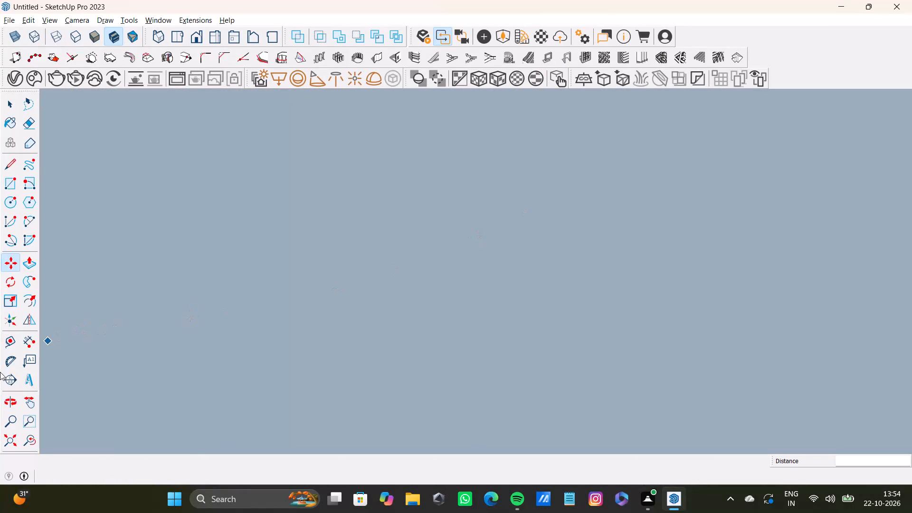
pyautogui.click(28, 441)
pyautogui.click(8, 439)
pyautogui.moveTo(466, 416); pyautogui.dragTo(473, 416, button='middle')
pyautogui.keyDown('shift'); pyautogui.moveTo(631, 404); pyautogui.dragTo(462, 421, button='middle'); pyautogui.keyUp('shift')
pyautogui.scroll(13, 552, 409)
pyautogui.keyDown('shift'); pyautogui.moveTo(602, 400); pyautogui.dragTo(499, 386, button='middle'); pyautogui.keyUp('shift')
pyautogui.scroll(10, 539, 378)
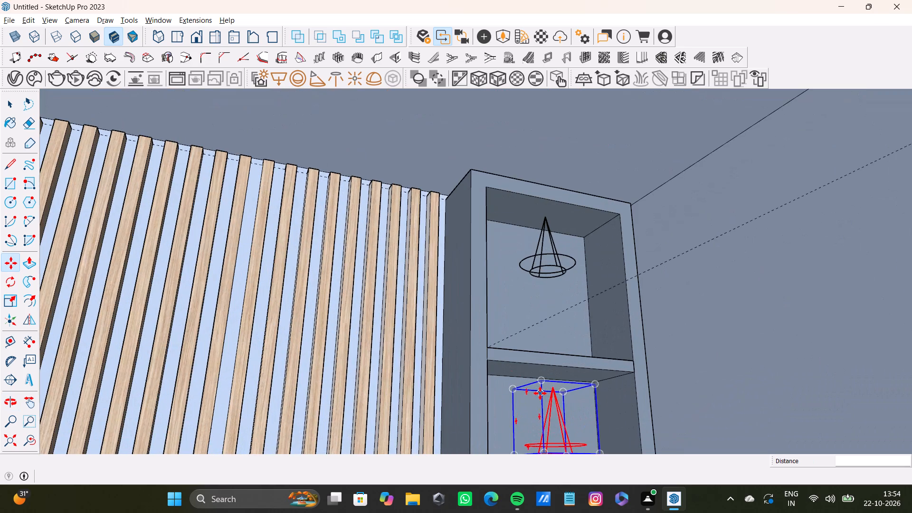
pyautogui.keyDown('ctrl'); pyautogui.click(554, 393); pyautogui.keyUp('ctrl')
pyautogui.scroll(-4, 555, 397)
pyautogui.keyDown('shift'); pyautogui.moveTo(560, 408); pyautogui.dragTo(508, 252, button='middle'); pyautogui.keyUp('shift')
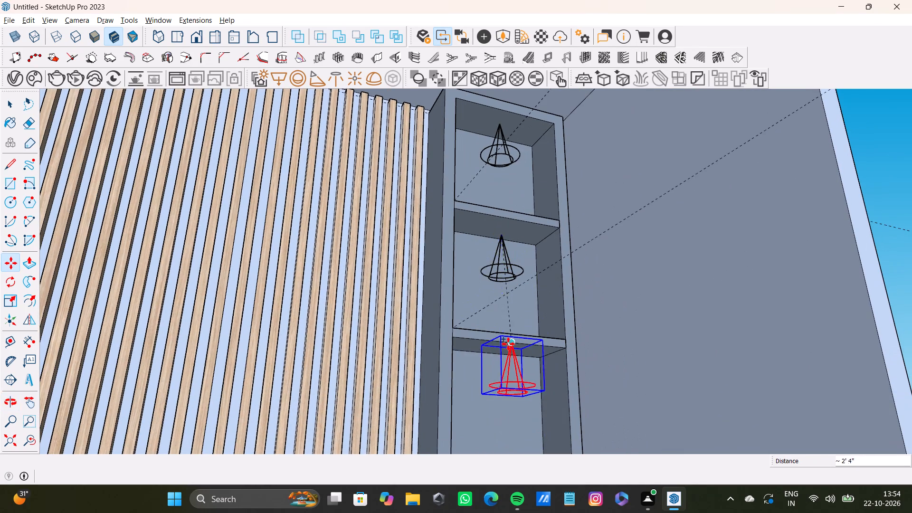
pyautogui.moveTo(506, 354); pyautogui.dragTo(504, 294, button='middle')
pyautogui.scroll(1, 486, 276)
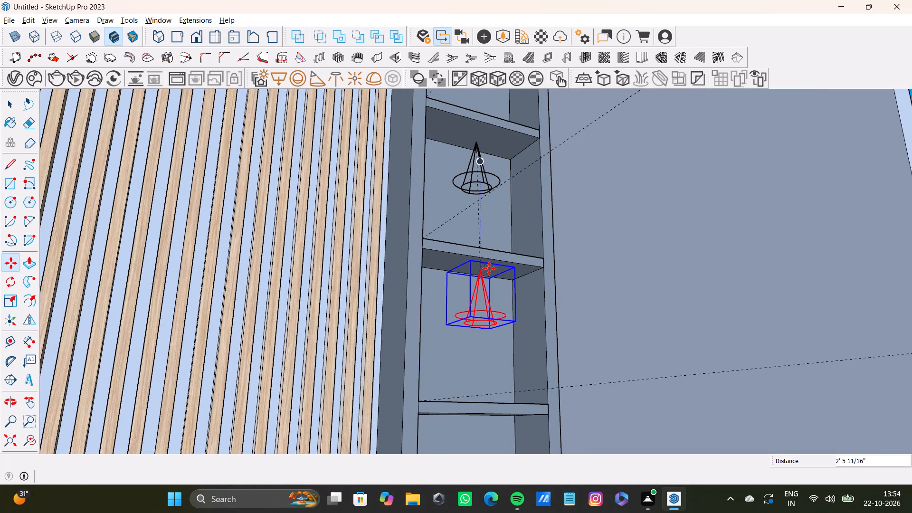
pyautogui.click(489, 268)
# Move the right unit's third spot light about 6 9/16" to reposition it under the shelf above.
pyautogui.scroll(1, 494, 299)
pyautogui.moveTo(494, 299); pyautogui.dragTo(605, 444, button='middle')
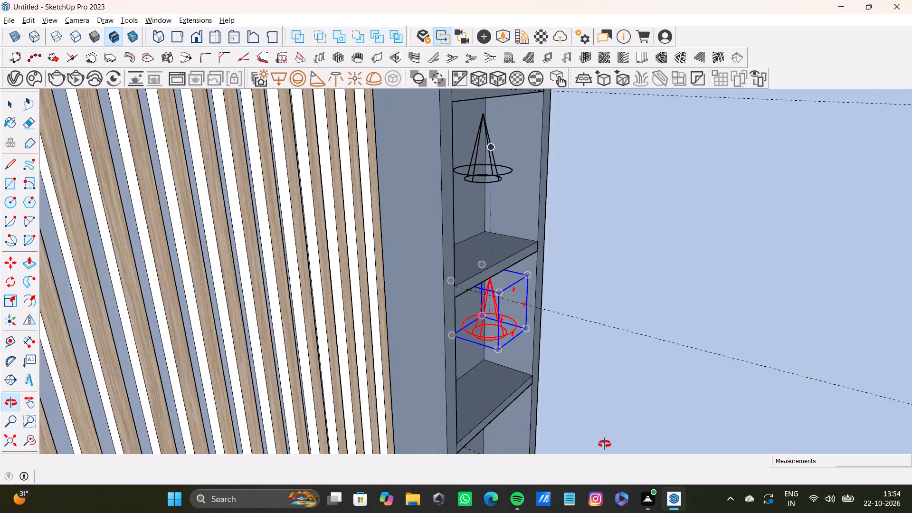
pyautogui.moveTo(605, 444); pyautogui.dragTo(675, 512, button='middle')
pyautogui.scroll(7, 601, 345)
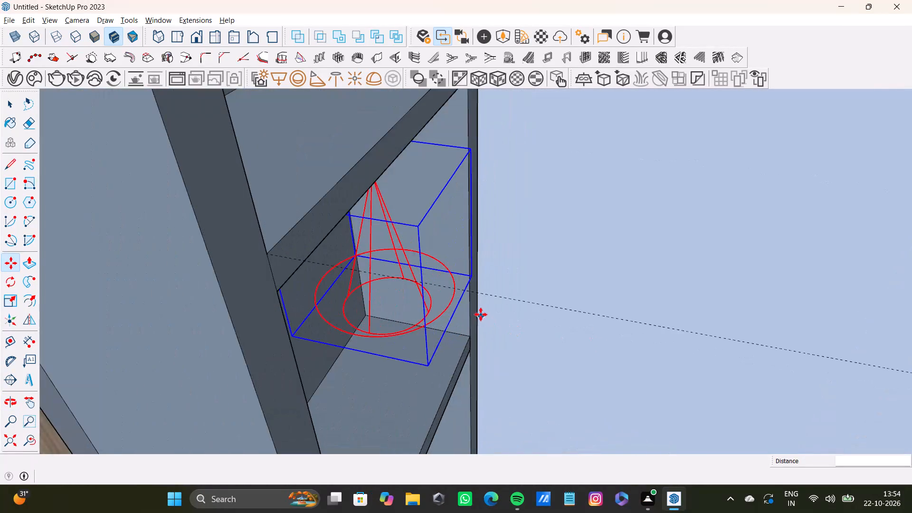
pyautogui.moveTo(480, 313); pyautogui.dragTo(441, 340, button='middle')
pyautogui.click(408, 249)
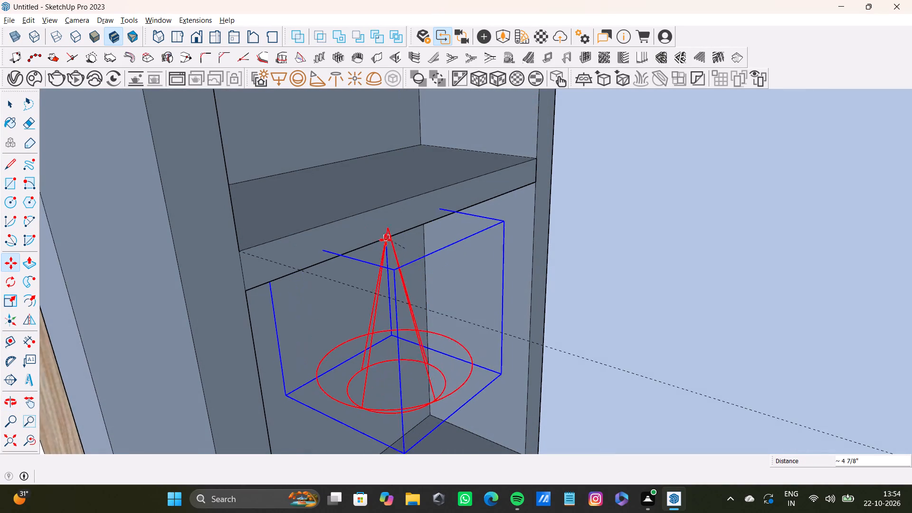
pyautogui.moveTo(397, 276); pyautogui.dragTo(346, 181, button='middle')
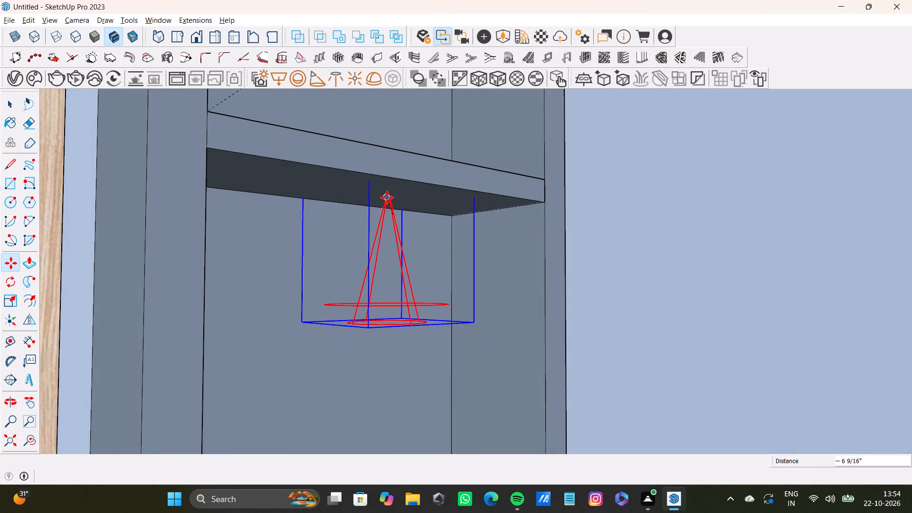
pyautogui.click(389, 198)
# Lower the right unit's third spot light slightly below the underside of its shelf.
pyautogui.scroll(-3, 380, 237)
pyautogui.moveTo(380, 245); pyautogui.dragTo(366, 367, button='middle')
pyautogui.scroll(4, 423, 242)
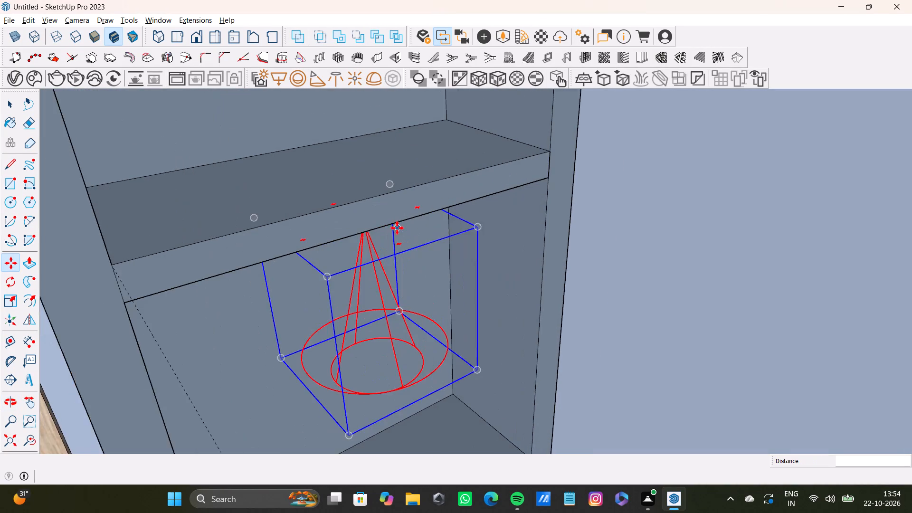
pyautogui.scroll(1, 397, 228)
pyautogui.click(365, 241)
pyautogui.click(365, 262)
# Examine the spot light placement across both shelf units from the front of the room.
pyautogui.moveTo(413, 301); pyautogui.dragTo(412, 323, button='middle')
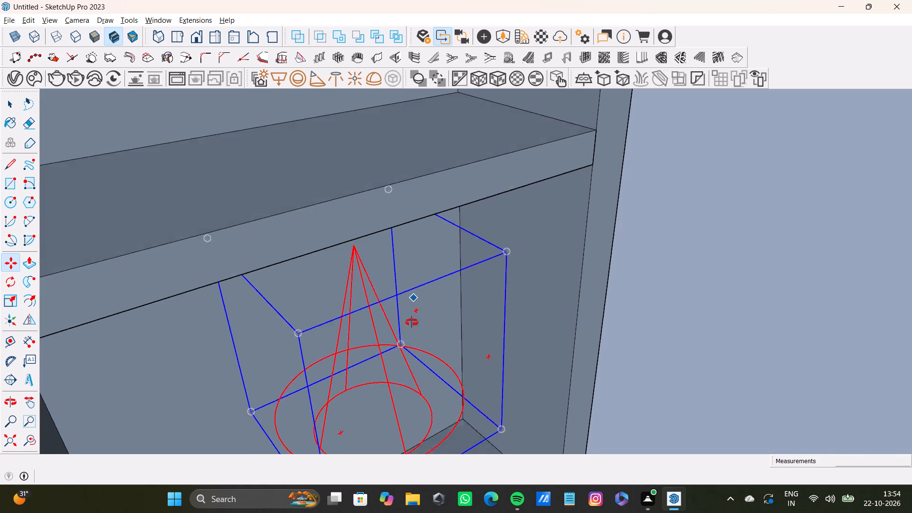
pyautogui.moveTo(412, 323); pyautogui.dragTo(324, 374, button='middle')
pyautogui.scroll(-19, 308, 352)
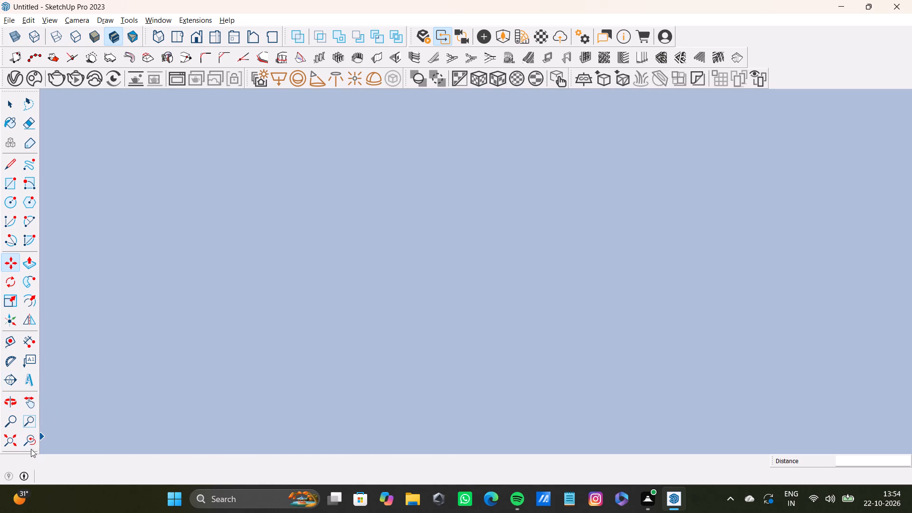
pyautogui.click(31, 446)
pyautogui.click(13, 442)
pyautogui.press('space')
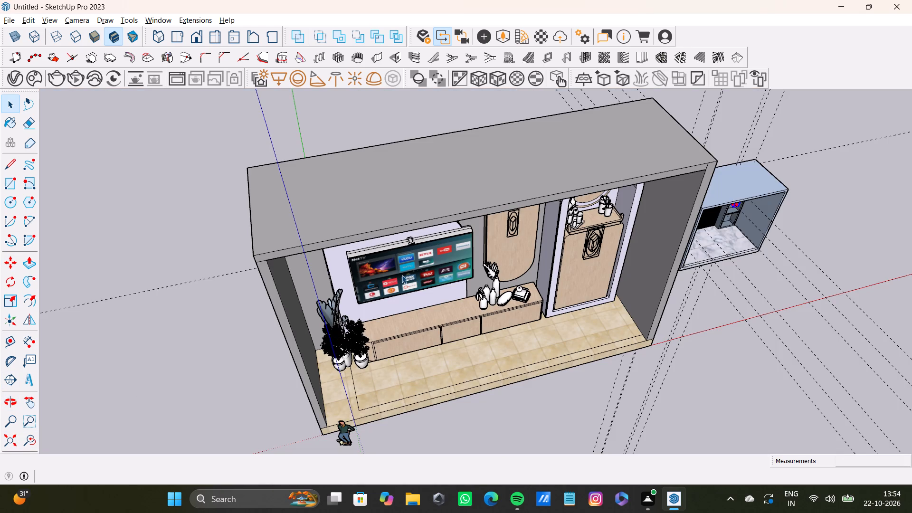
pyautogui.scroll(-4, 594, 333)
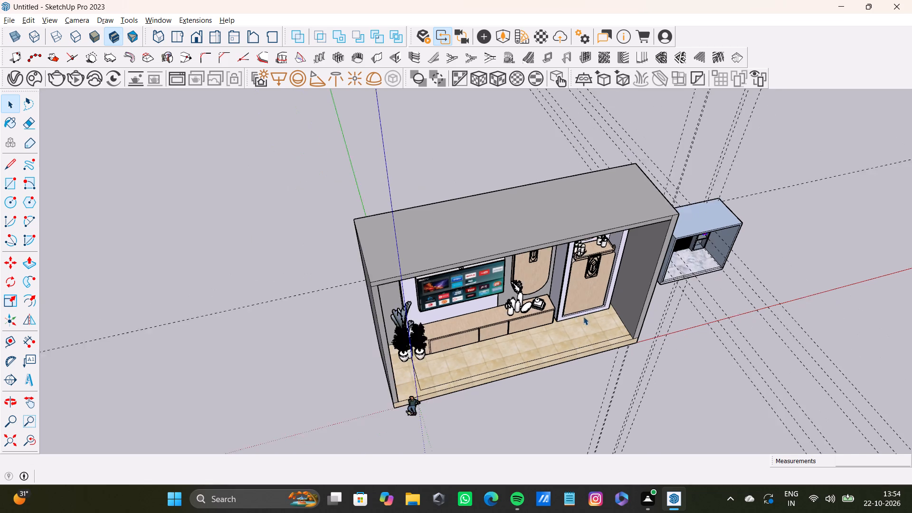
pyautogui.scroll(-3, 583, 316)
pyautogui.keyDown('shift'); pyautogui.moveTo(582, 316); pyautogui.dragTo(457, 289, button='middle'); pyautogui.keyUp('shift')
pyautogui.scroll(17, 513, 249)
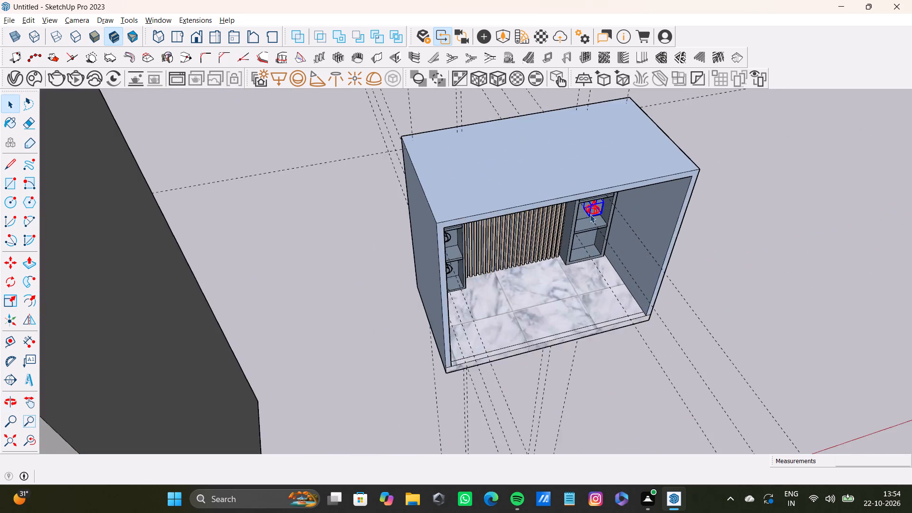
pyautogui.scroll(3, 590, 214)
pyautogui.moveTo(574, 160); pyautogui.dragTo(532, 95, button='middle')
pyautogui.scroll(4, 689, 183)
pyautogui.moveTo(608, 190); pyautogui.dragTo(521, 102, button='middle')
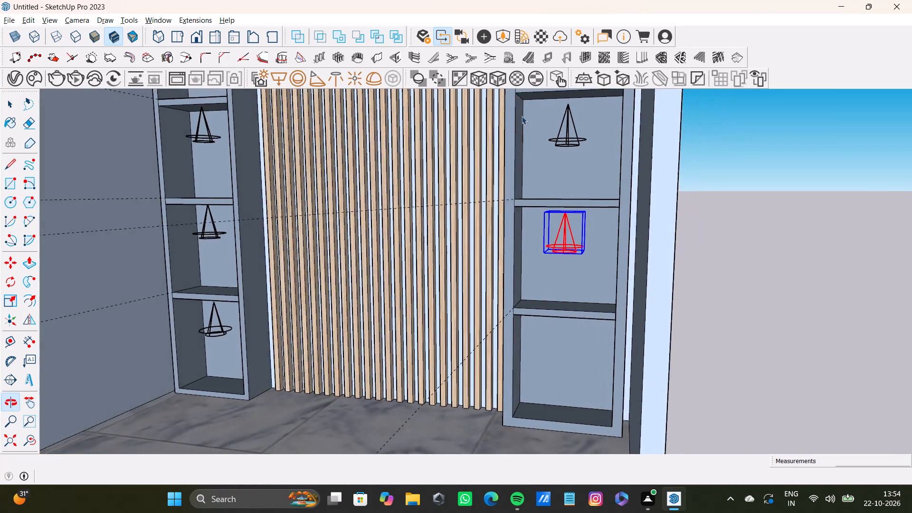
pyautogui.scroll(4, 541, 157)
pyautogui.scroll(-8, 541, 157)
pyautogui.moveTo(542, 157); pyautogui.dragTo(693, 225, button='middle')
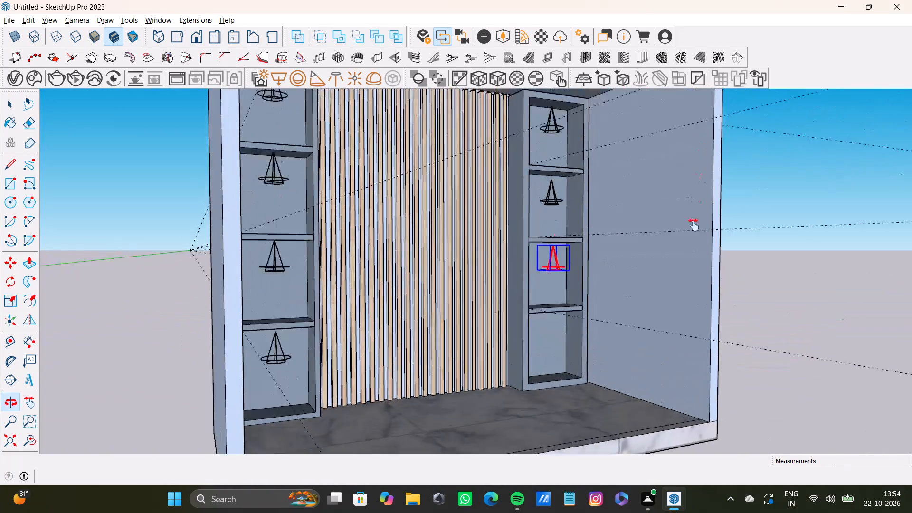
# Copy the right unit's third spot light about 2' 7 5/16" down into the bottom compartment, beneath its shelf.
pyautogui.moveTo(693, 225); pyautogui.dragTo(590, 278, button='middle')
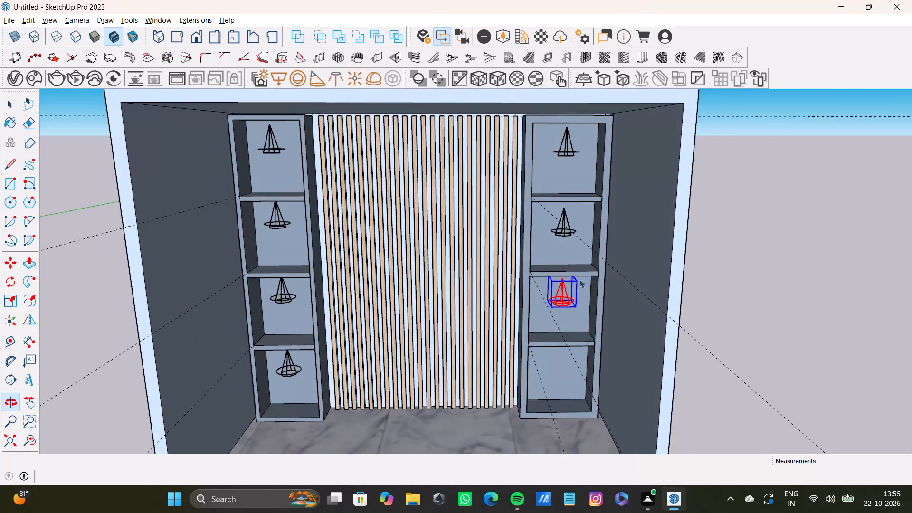
pyautogui.scroll(11, 579, 280)
pyautogui.moveTo(540, 285); pyautogui.dragTo(856, 292, button='middle')
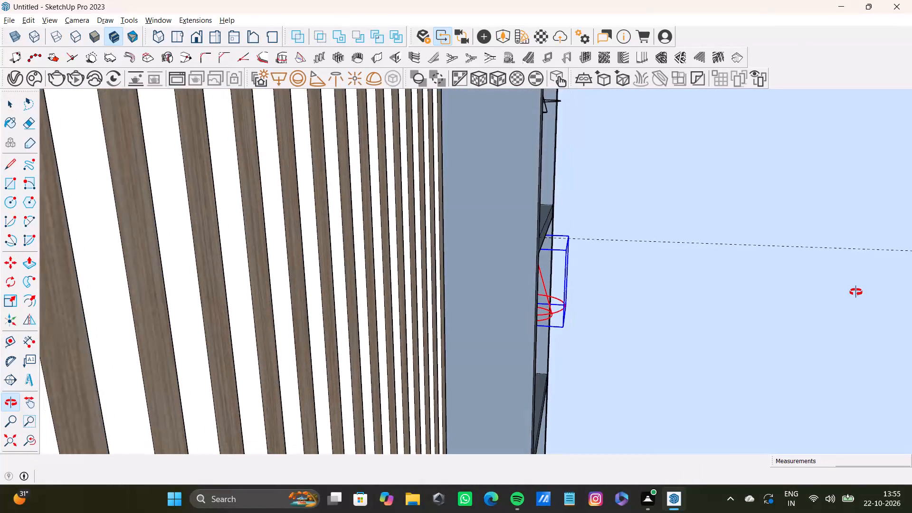
pyautogui.moveTo(856, 292); pyautogui.dragTo(581, 321, button='middle')
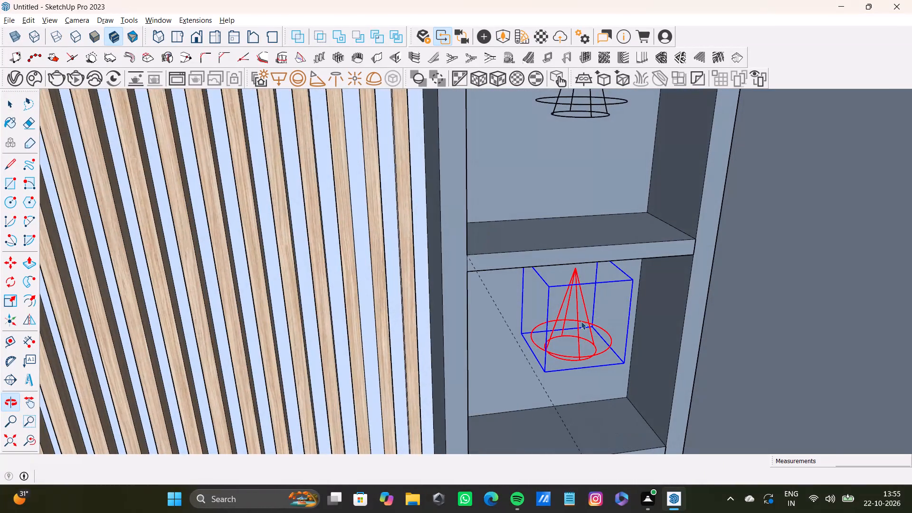
pyautogui.press('m')
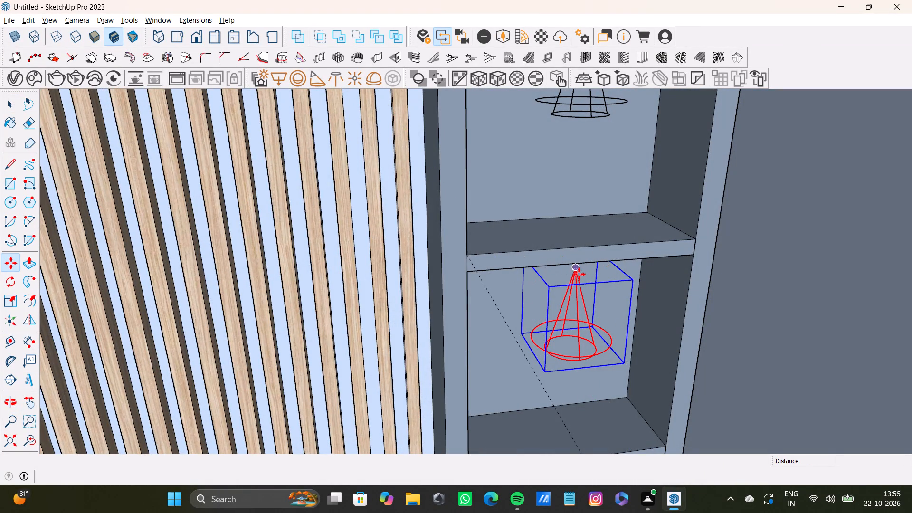
pyautogui.click(577, 274)
pyautogui.scroll(-8, 575, 321)
pyautogui.moveTo(570, 360); pyautogui.dragTo(560, 236, button='middle')
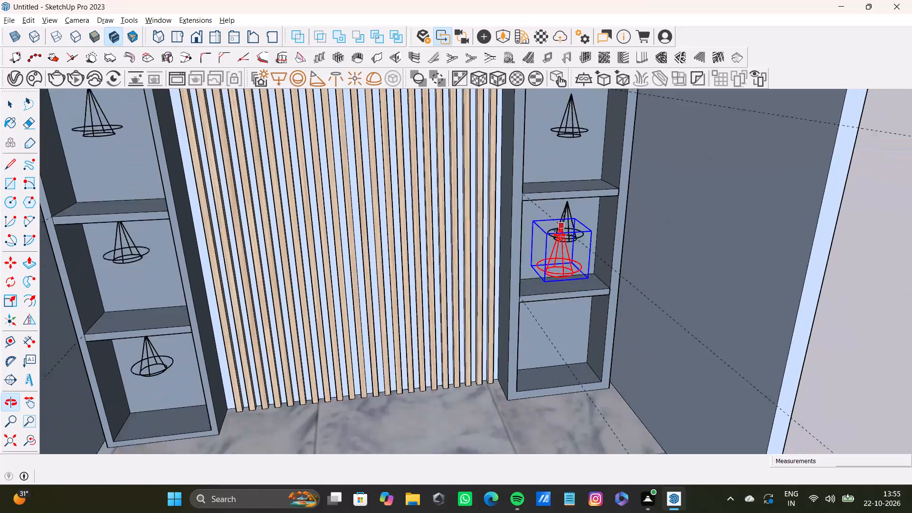
pyautogui.scroll(4, 549, 259)
pyautogui.moveTo(547, 288); pyautogui.dragTo(561, 207, button='middle')
pyautogui.scroll(7, 557, 266)
pyautogui.moveTo(555, 266); pyautogui.dragTo(559, 214, button='middle')
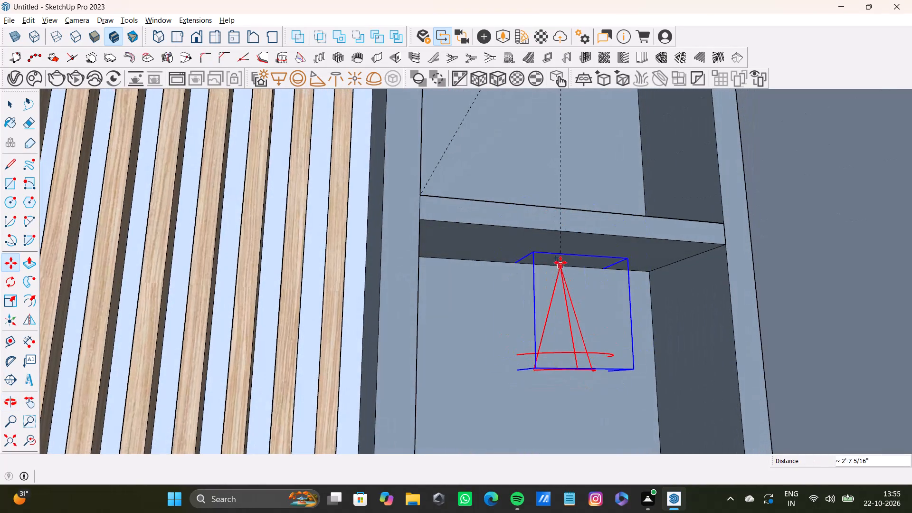
pyautogui.click(564, 248)
# Lower the right unit's bottom spot light 2" below the underside of its shelf.
pyautogui.moveTo(572, 285); pyautogui.dragTo(595, 292, button='middle')
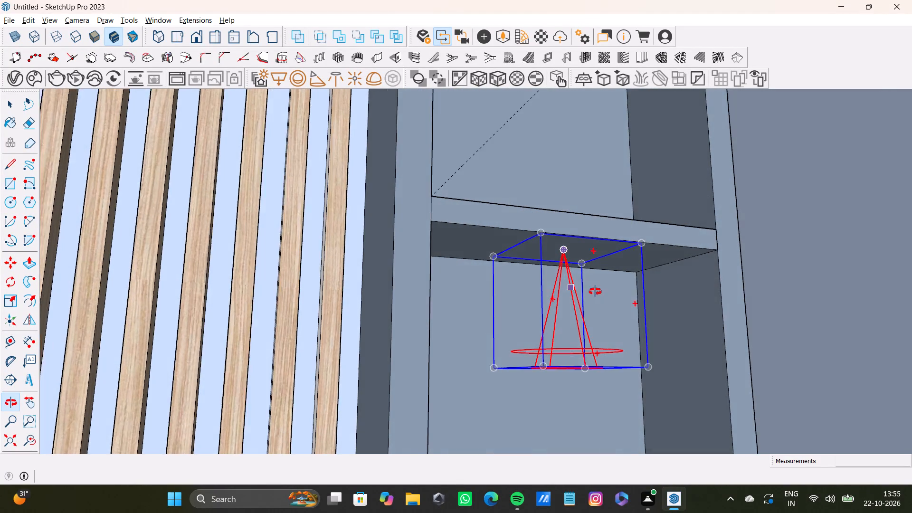
pyautogui.moveTo(595, 292); pyautogui.dragTo(589, 297, button='middle')
pyautogui.click(564, 249)
pyautogui.click(567, 271)
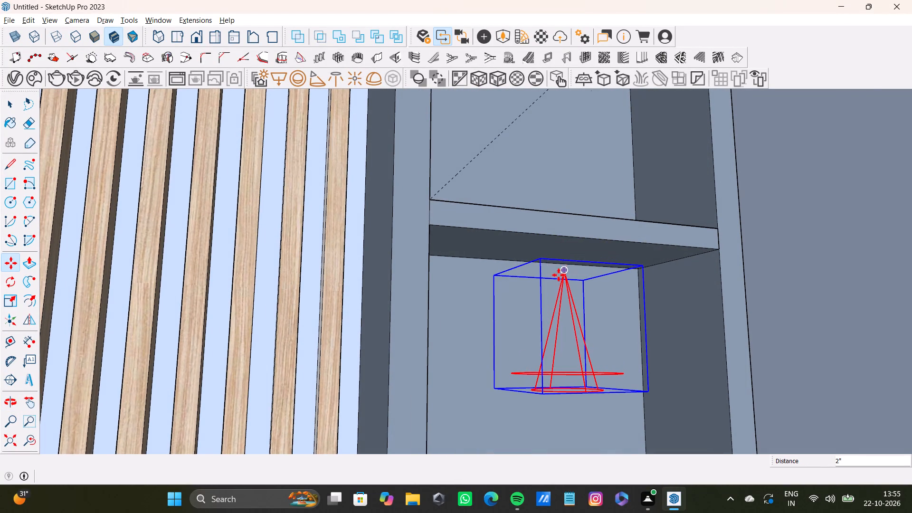
# Examine the spot light placement in all compartments of both shelf units from the front of the room.
pyautogui.scroll(-9, 559, 275)
pyautogui.click(35, 443)
pyautogui.click(9, 439)
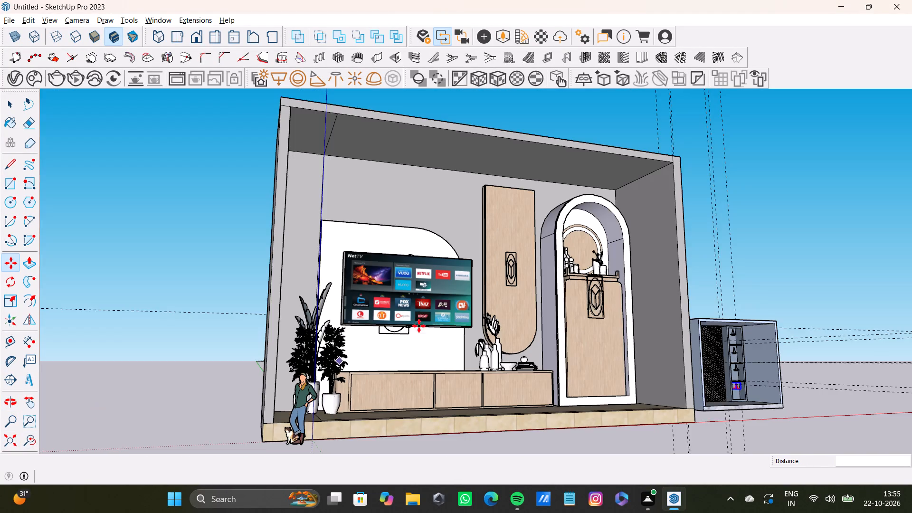
pyautogui.moveTo(474, 273); pyautogui.dragTo(441, 388, button='middle')
pyautogui.scroll(8, 547, 373)
pyautogui.scroll(-4, 776, 388)
pyautogui.keyDown('shift'); pyautogui.moveTo(775, 387); pyautogui.dragTo(369, 273, button='middle'); pyautogui.keyUp('shift')
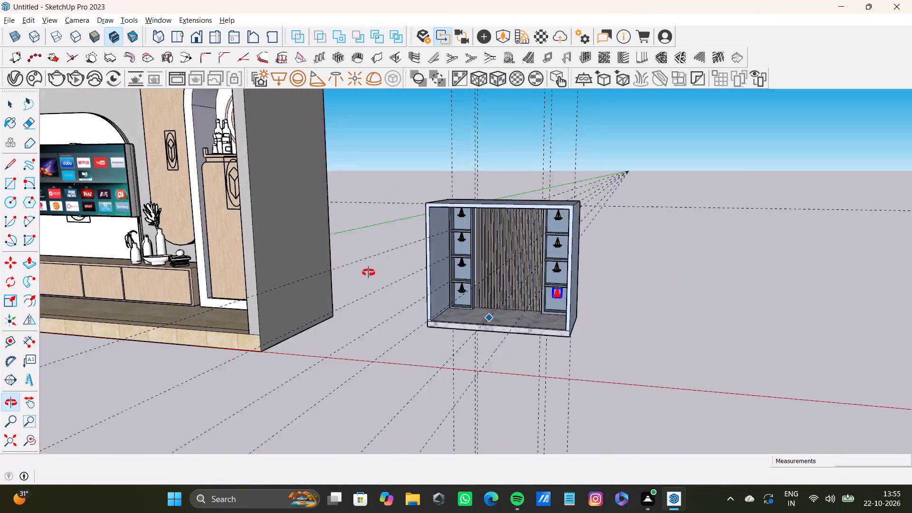
pyautogui.keyDown('shift'); pyautogui.moveTo(369, 273); pyautogui.dragTo(366, 266, button='middle'); pyautogui.keyUp('shift')
pyautogui.scroll(8, 477, 284)
pyautogui.moveTo(477, 284); pyautogui.dragTo(528, 282, button='middle')
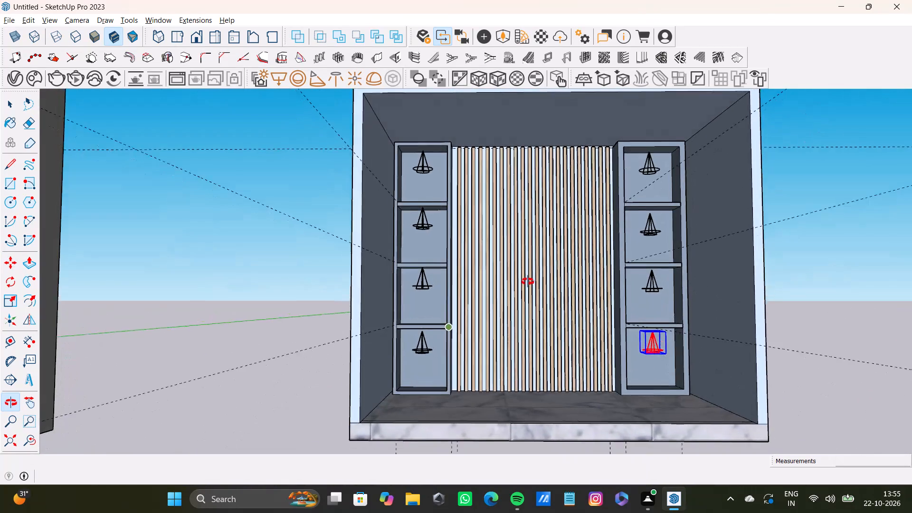
pyautogui.moveTo(528, 282); pyautogui.dragTo(536, 280, button='middle')
pyautogui.moveTo(535, 281); pyautogui.dragTo(523, 311, button='middle')
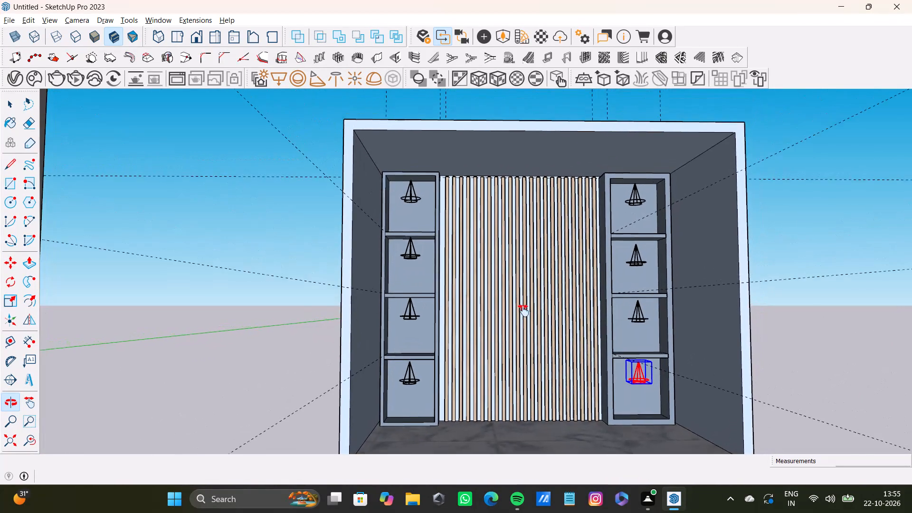
pyautogui.moveTo(523, 311); pyautogui.dragTo(525, 306, button='middle')
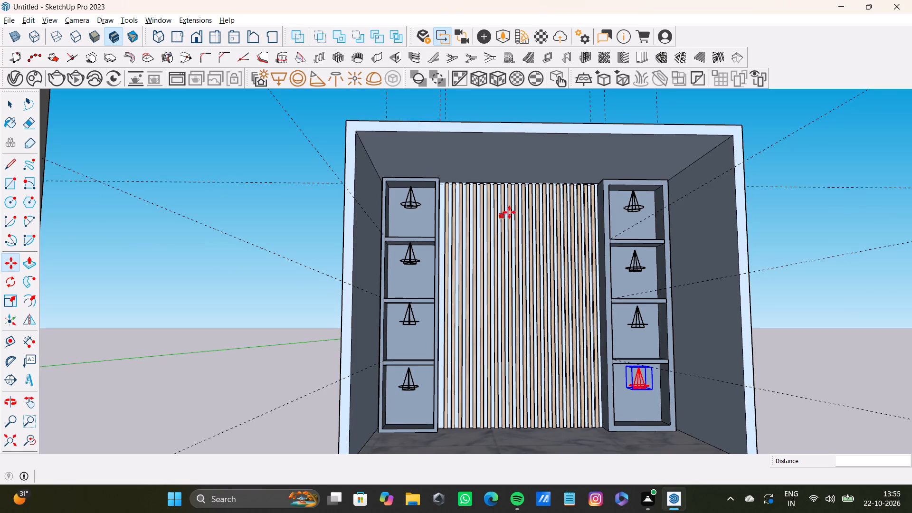
pyautogui.press('space')
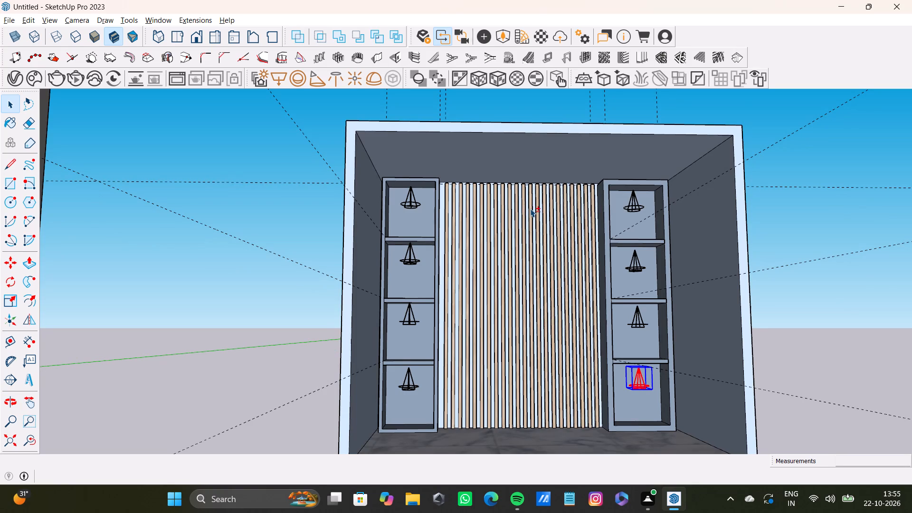
# Offset the outline of the room's ceiling face inward to draw a centred rectangle on the ceiling.
pyautogui.keyDown('shift'); pyautogui.moveTo(530, 209); pyautogui.dragTo(513, 218, button='middle'); pyautogui.keyUp('shift')
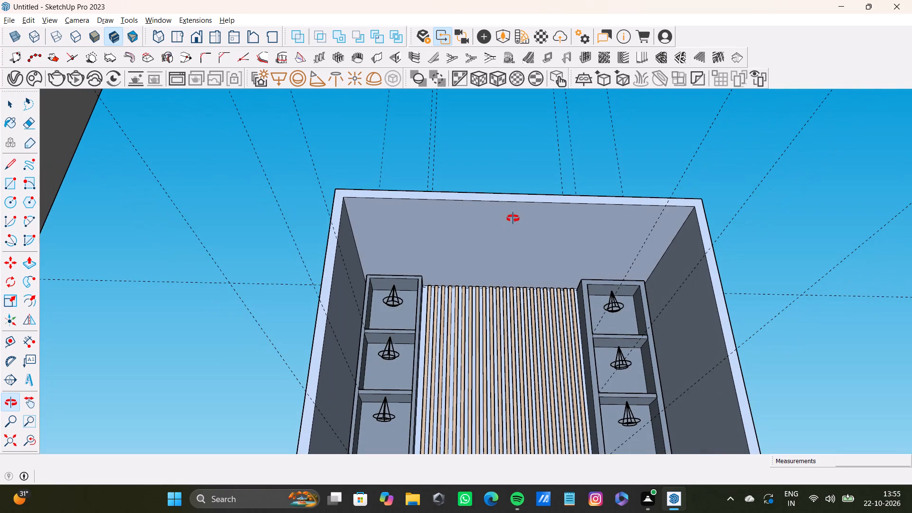
pyautogui.keyDown('shift'); pyautogui.moveTo(513, 218); pyautogui.dragTo(513, 218, button='middle'); pyautogui.keyUp('shift')
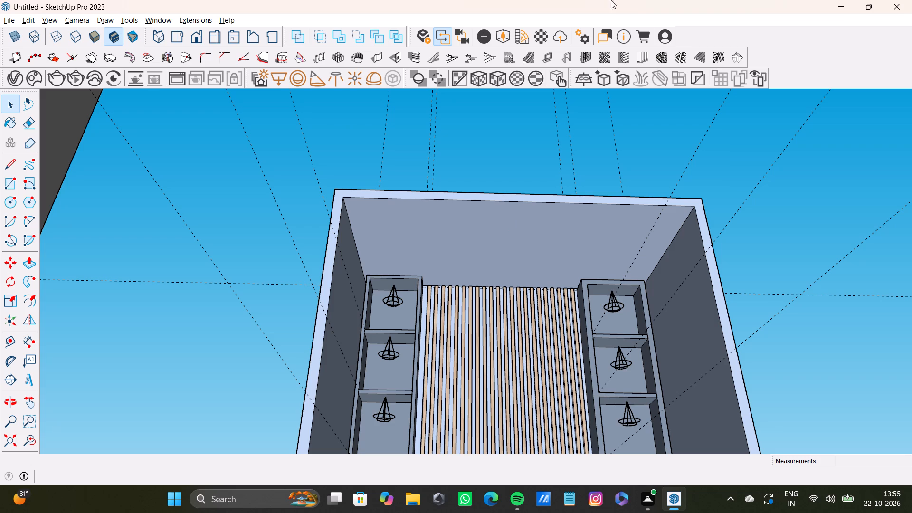
pyautogui.scroll(-7, 422, 251)
pyautogui.moveTo(438, 262); pyautogui.dragTo(443, 252, button='middle')
pyautogui.scroll(4, 436, 261)
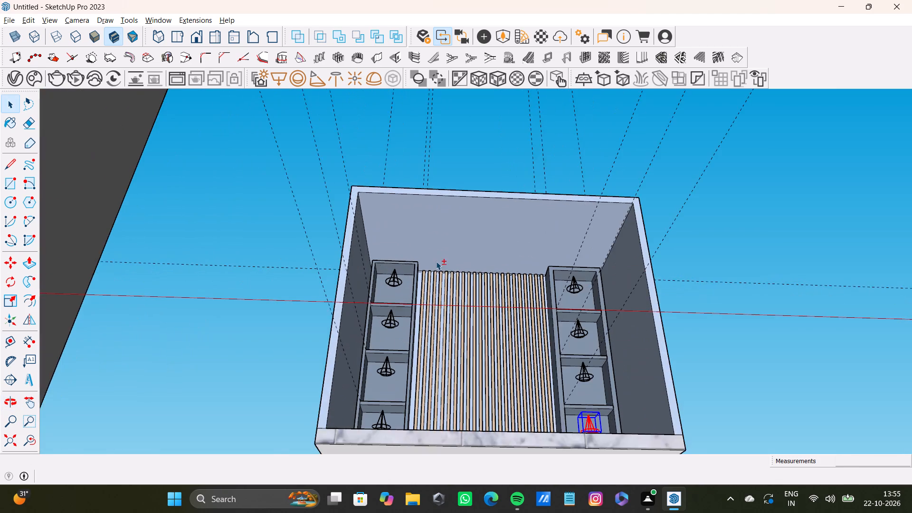
pyautogui.keyDown('shift'); pyautogui.moveTo(436, 261); pyautogui.dragTo(408, 280, button='middle'); pyautogui.keyUp('shift')
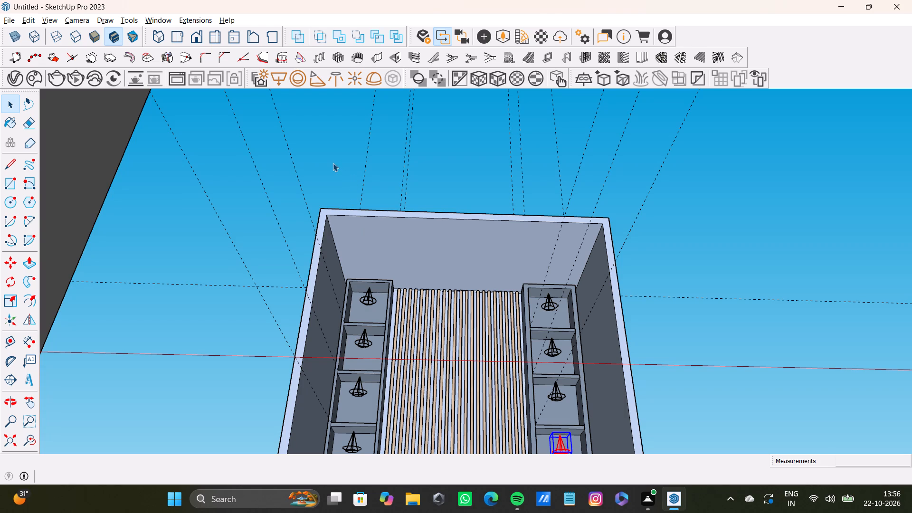
pyautogui.click(389, 239)
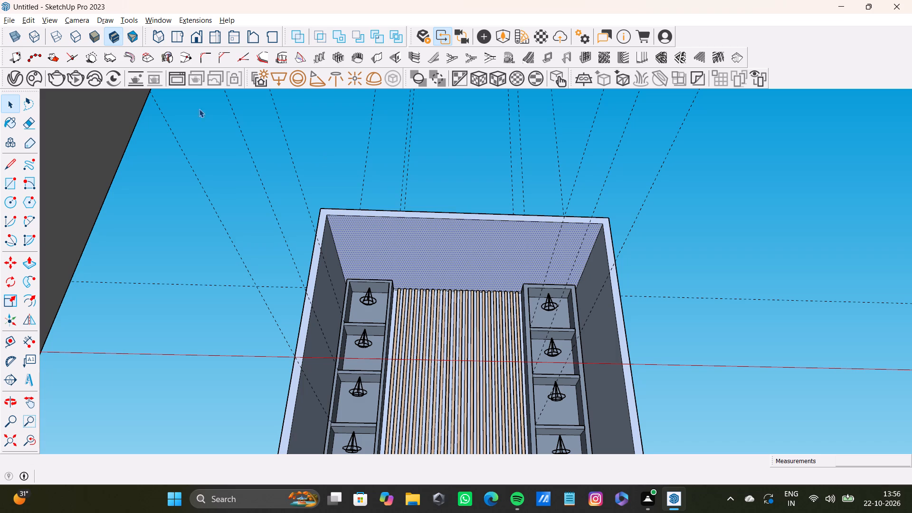
pyautogui.scroll(-3, 443, 266)
pyautogui.moveTo(443, 266); pyautogui.dragTo(430, 285, button='middle')
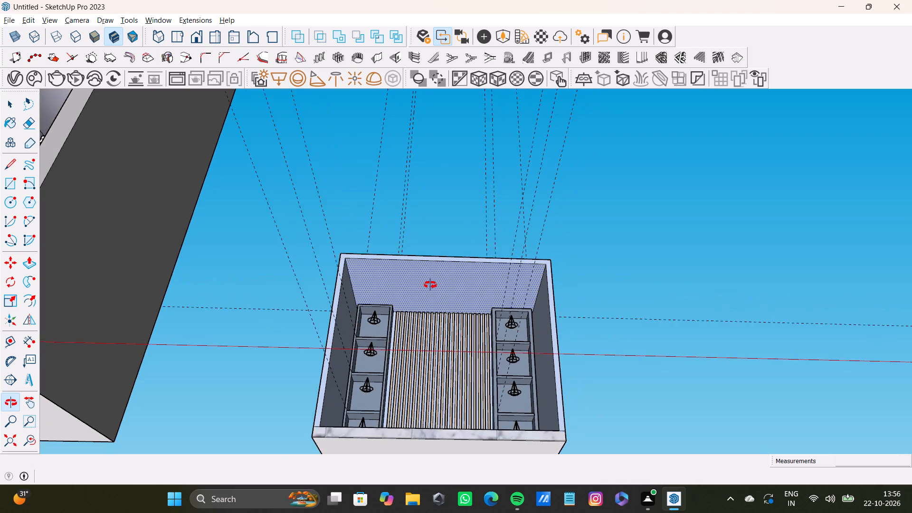
pyautogui.moveTo(430, 285); pyautogui.dragTo(433, 272, button='middle')
pyautogui.scroll(7, 433, 272)
pyautogui.moveTo(434, 269); pyautogui.dragTo(432, 251, button='middle')
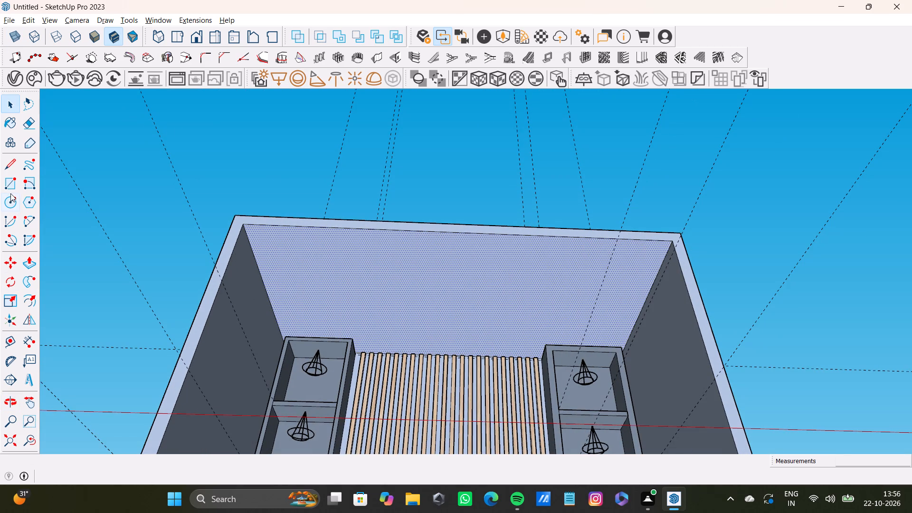
pyautogui.click(9, 180)
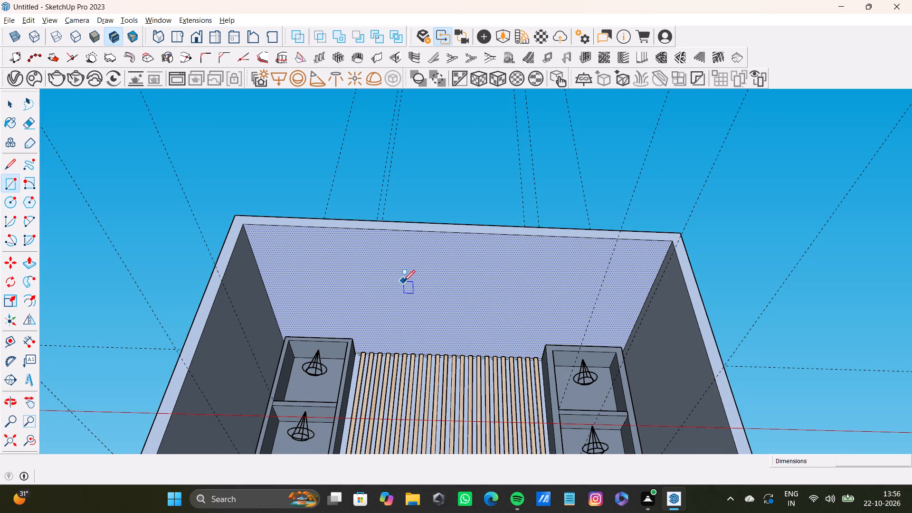
pyautogui.press('space')
pyautogui.press('space')
pyautogui.write('f')
pyautogui.moveTo(407, 281); pyautogui.dragTo(408, 303)
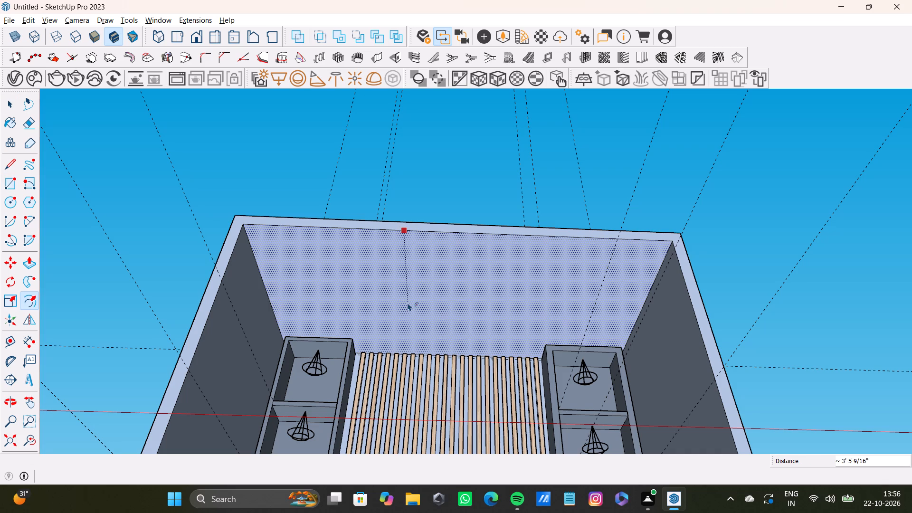
pyautogui.moveTo(408, 303); pyautogui.dragTo(399, 263)
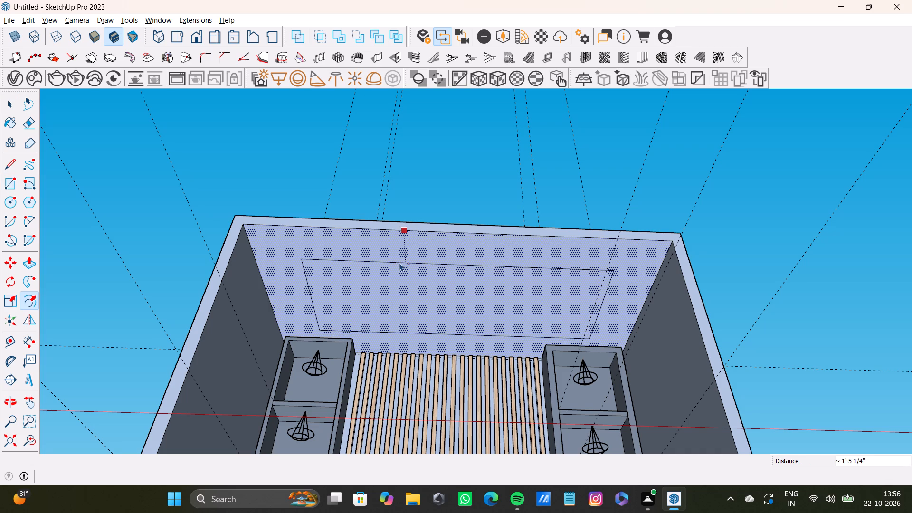
pyautogui.moveTo(399, 263); pyautogui.dragTo(401, 275)
pyautogui.press('space')
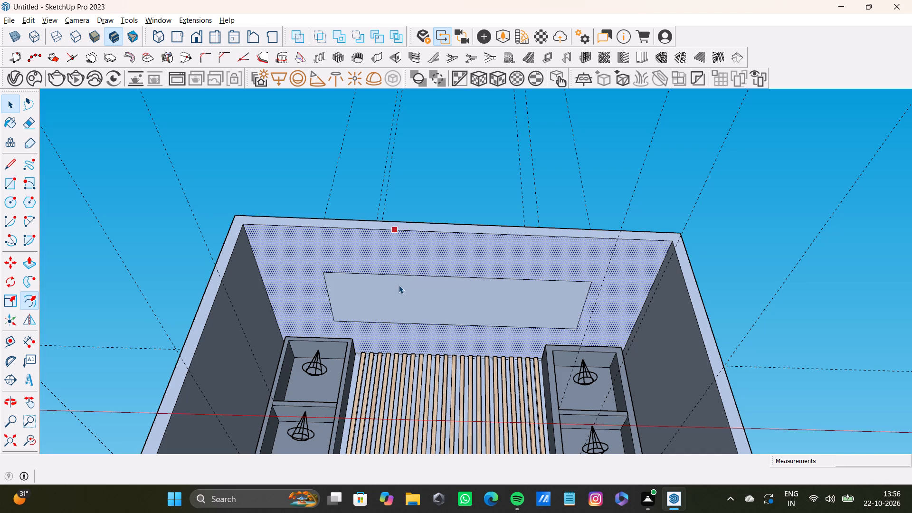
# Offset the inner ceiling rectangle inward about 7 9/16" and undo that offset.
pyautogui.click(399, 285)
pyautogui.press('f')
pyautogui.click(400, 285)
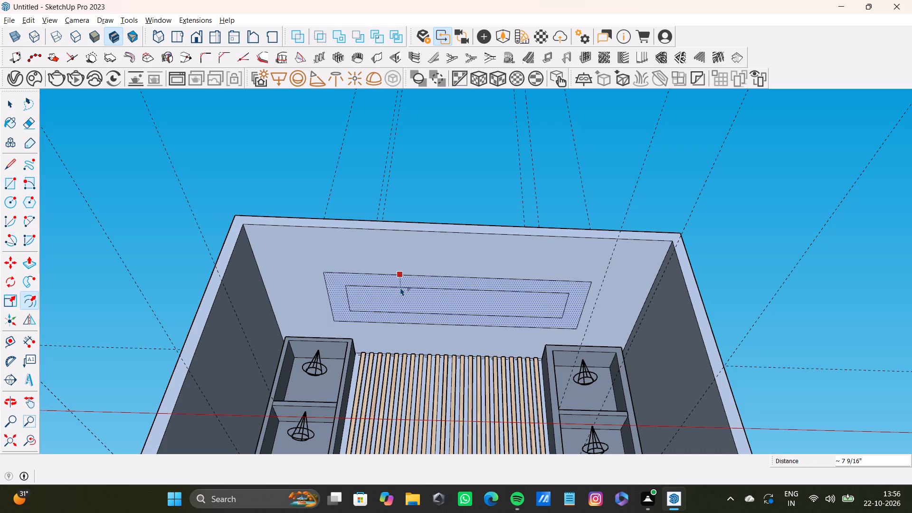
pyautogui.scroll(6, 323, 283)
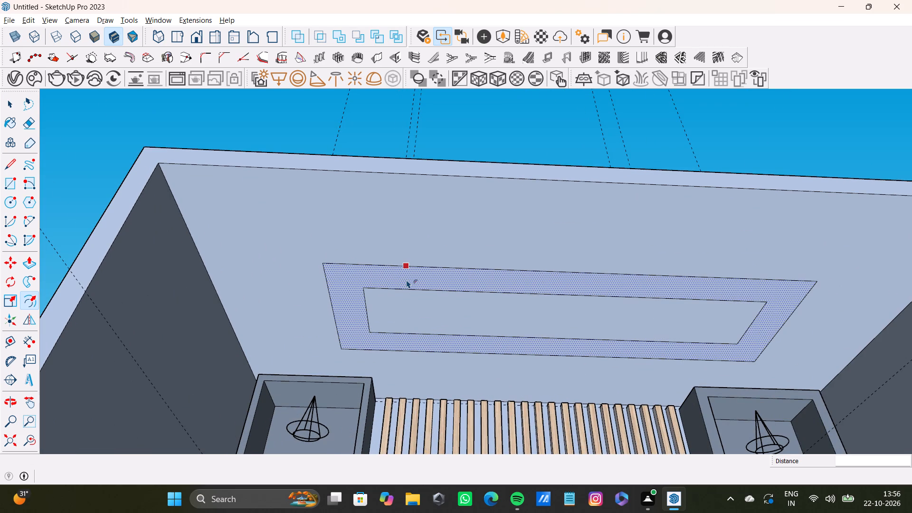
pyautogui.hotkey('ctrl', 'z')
# Offset the inner ceiling rectangle inward about 1 7/16" to form a narrow border strip.
pyautogui.press('f')
pyautogui.moveTo(417, 302); pyautogui.dragTo(413, 316)
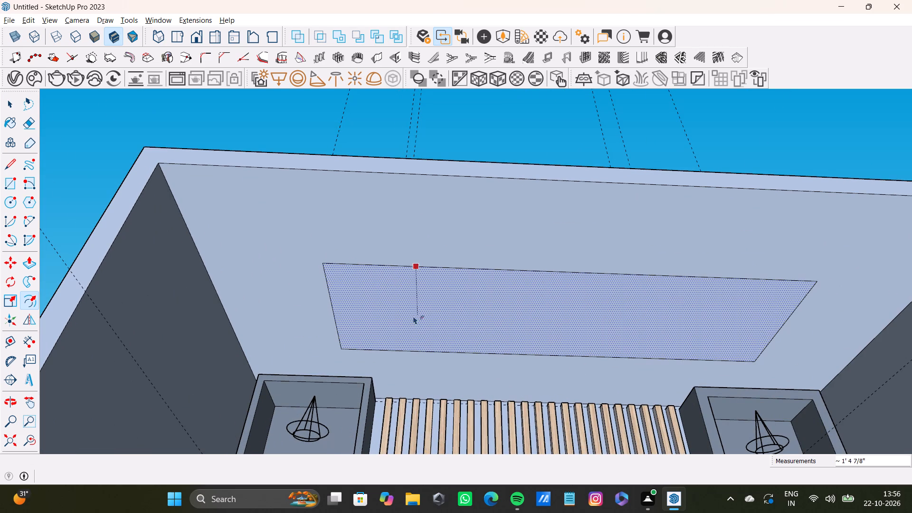
pyautogui.moveTo(413, 316); pyautogui.dragTo(406, 271)
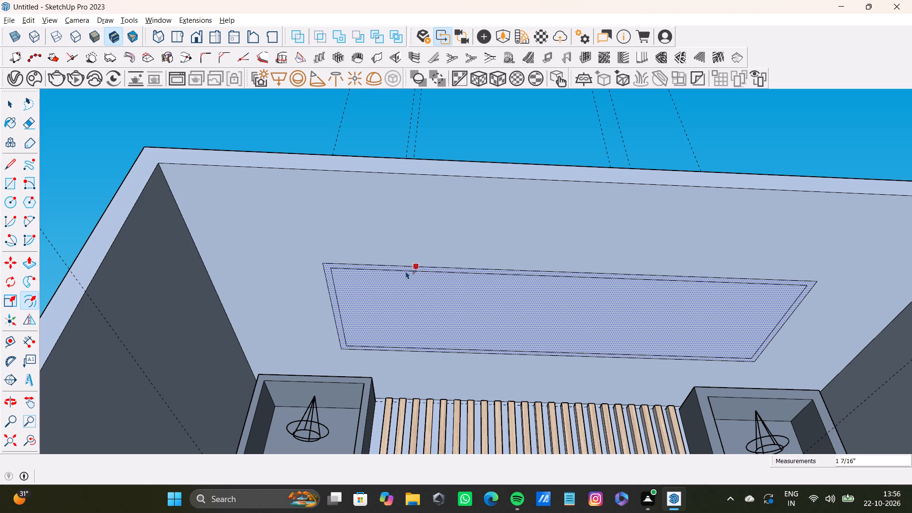
pyautogui.moveTo(406, 271); pyautogui.dragTo(406, 270)
pyautogui.press('space')
# Offset the ceiling face inside the narrow border strip inward about 4 13/16" to form a wider inner band.
pyautogui.click(424, 295)
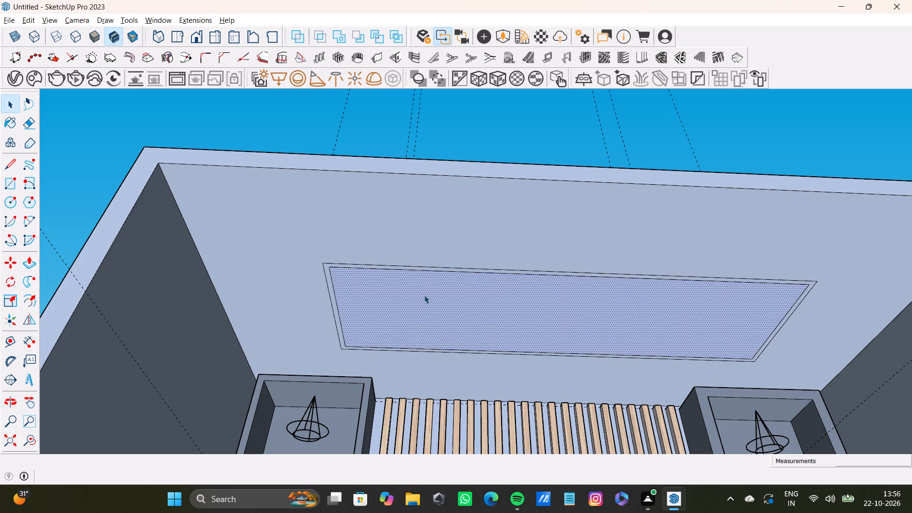
pyautogui.press('f')
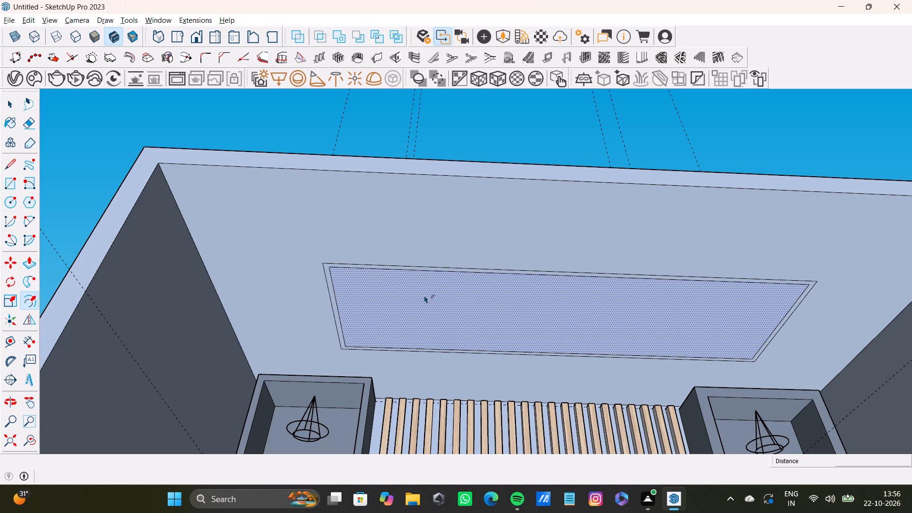
pyautogui.moveTo(437, 301); pyautogui.dragTo(437, 311)
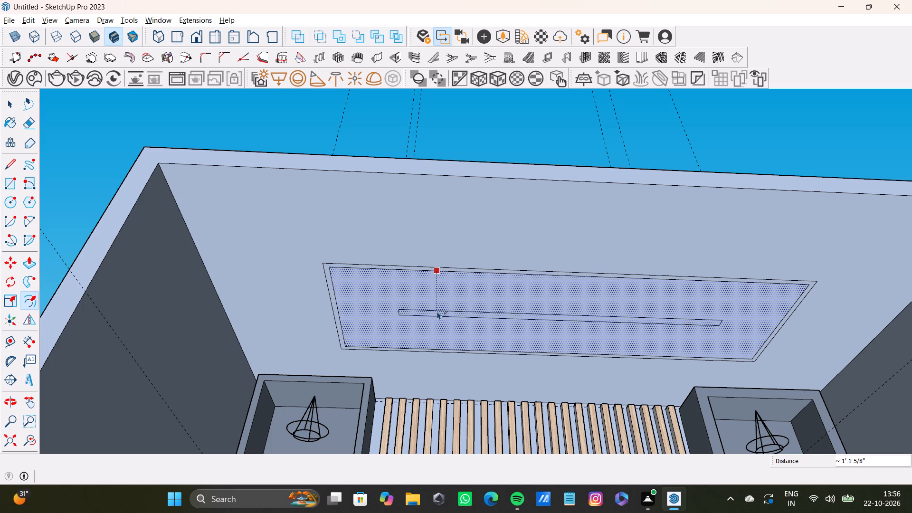
pyautogui.moveTo(437, 311); pyautogui.dragTo(433, 292)
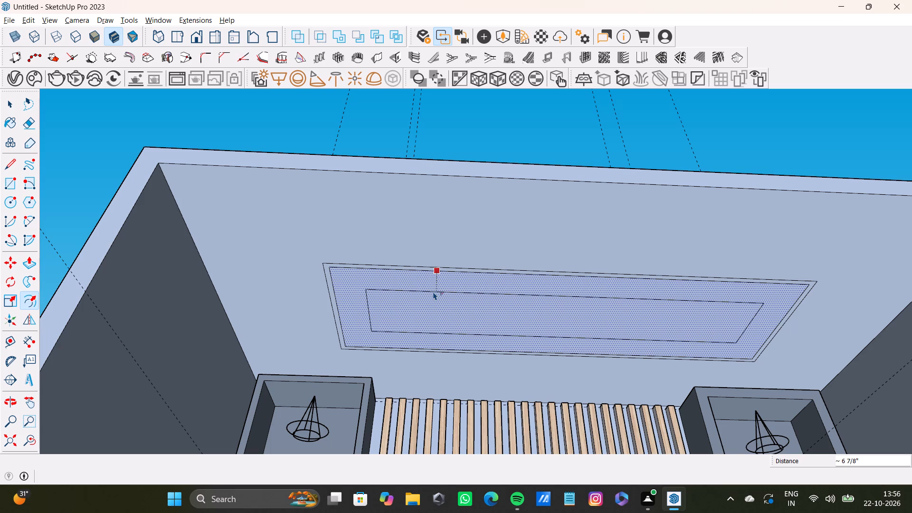
pyautogui.moveTo(433, 292); pyautogui.dragTo(432, 285)
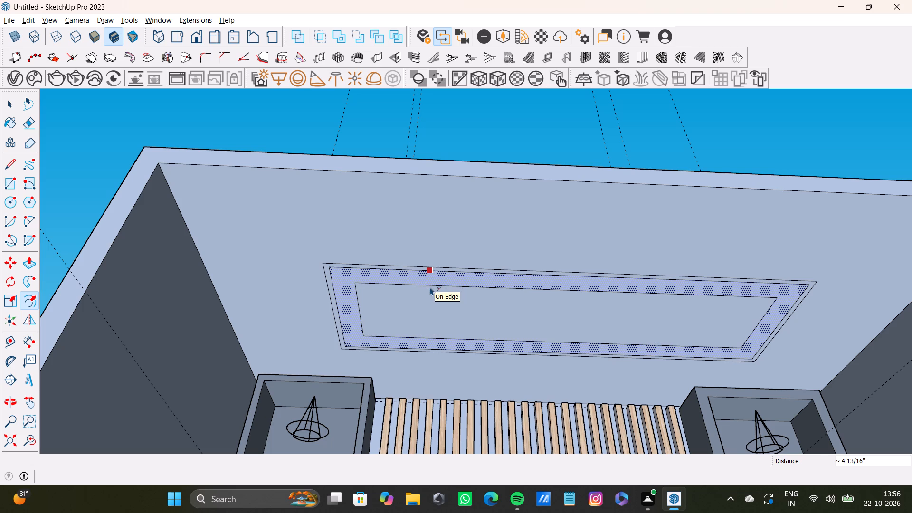
pyautogui.press('space')
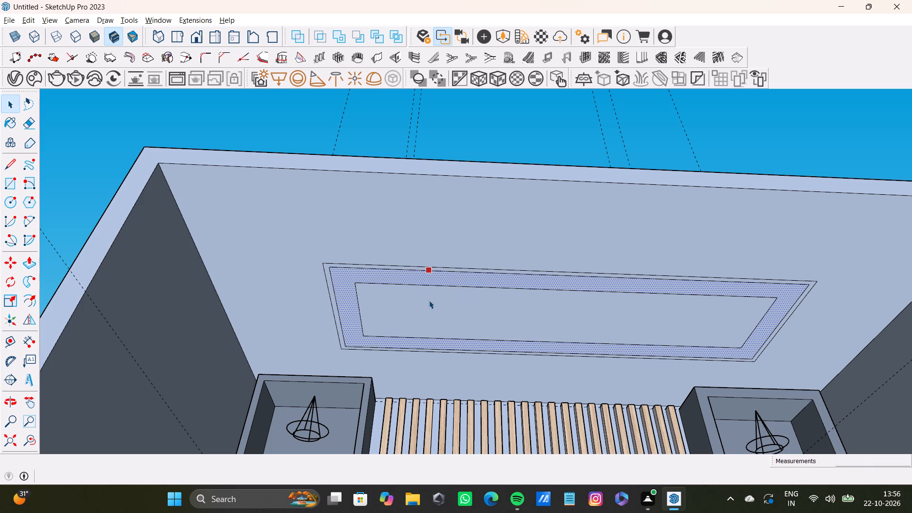
# Push the narrow outer border strip of the ceiling rectangle about 7/8" into the ceiling to form a groove.
pyautogui.click(429, 300)
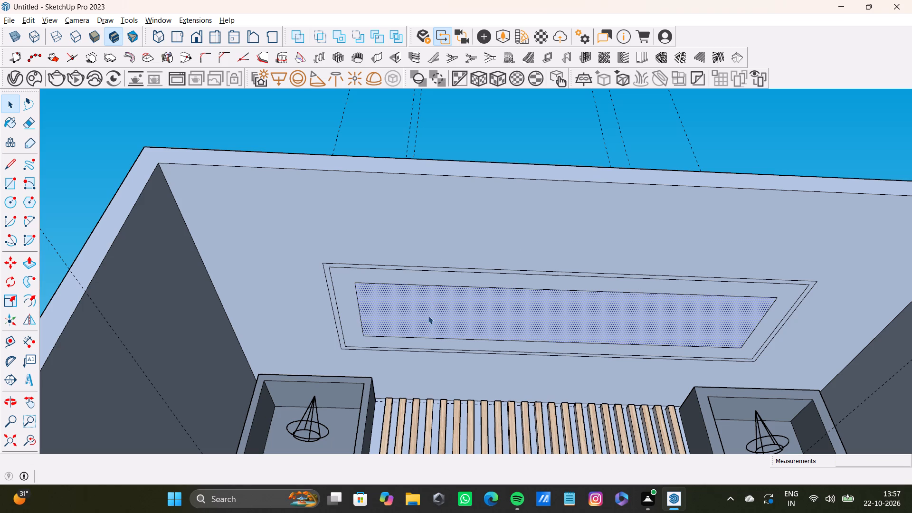
pyautogui.scroll(-3, 408, 322)
pyautogui.moveTo(429, 323); pyautogui.dragTo(427, 275, button='middle')
pyautogui.scroll(10, 401, 267)
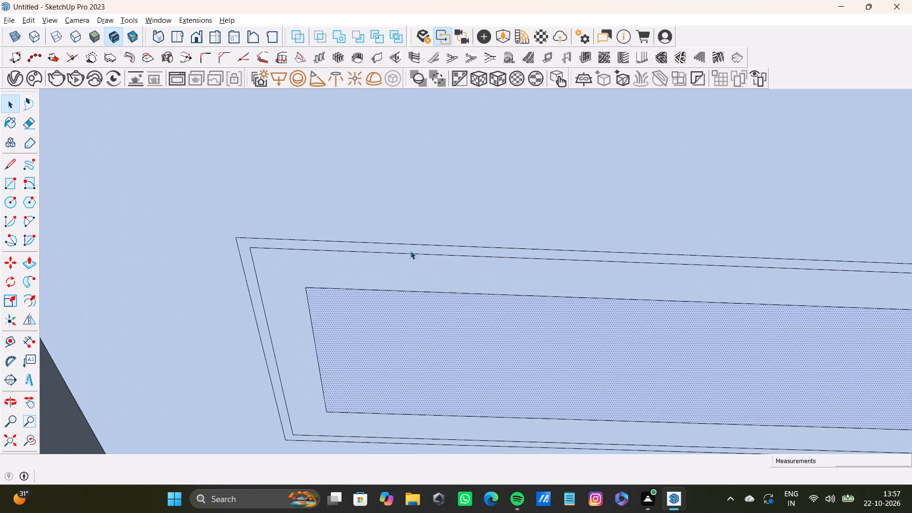
pyautogui.click(413, 247)
pyautogui.press('p')
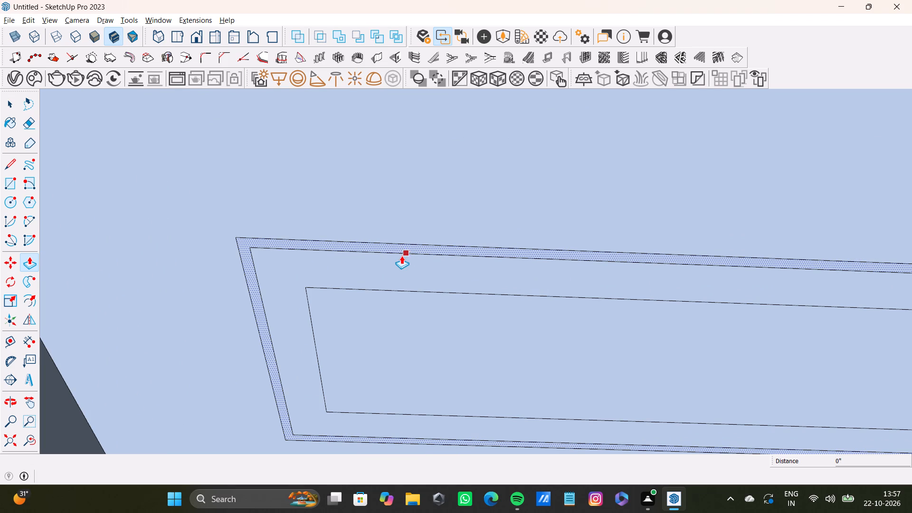
pyautogui.moveTo(399, 248); pyautogui.dragTo(399, 243)
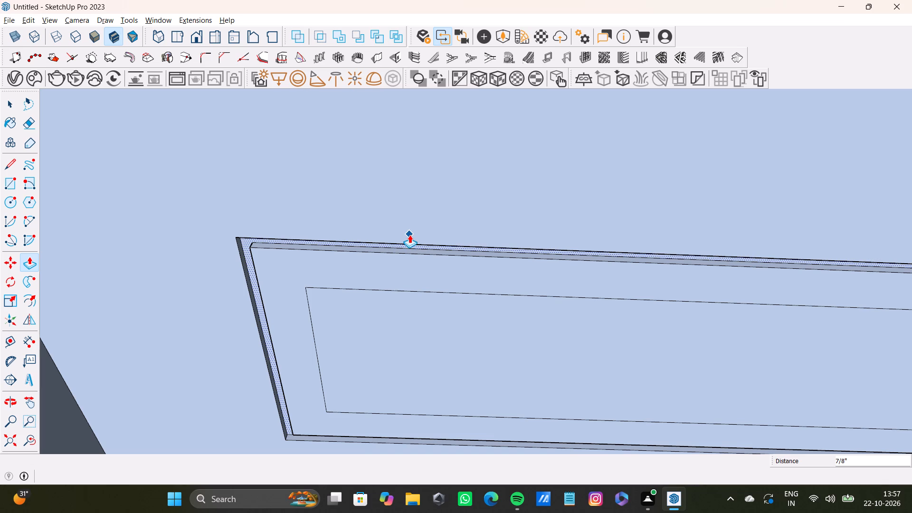
# Offset the innermost ceiling rectangle slightly inward to form a thin strip around its edge.
pyautogui.scroll(-12, 353, 256)
pyautogui.moveTo(378, 276); pyautogui.dragTo(389, 219, button='middle')
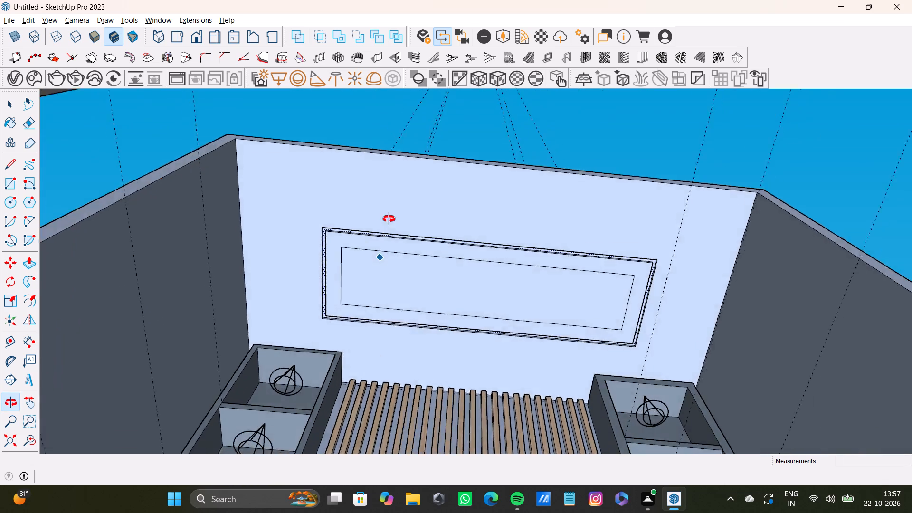
pyautogui.moveTo(389, 219); pyautogui.dragTo(355, 232, button='middle')
pyautogui.scroll(16, 308, 253)
pyautogui.scroll(-3, 347, 271)
pyautogui.moveTo(374, 279); pyautogui.dragTo(516, 301, button='middle')
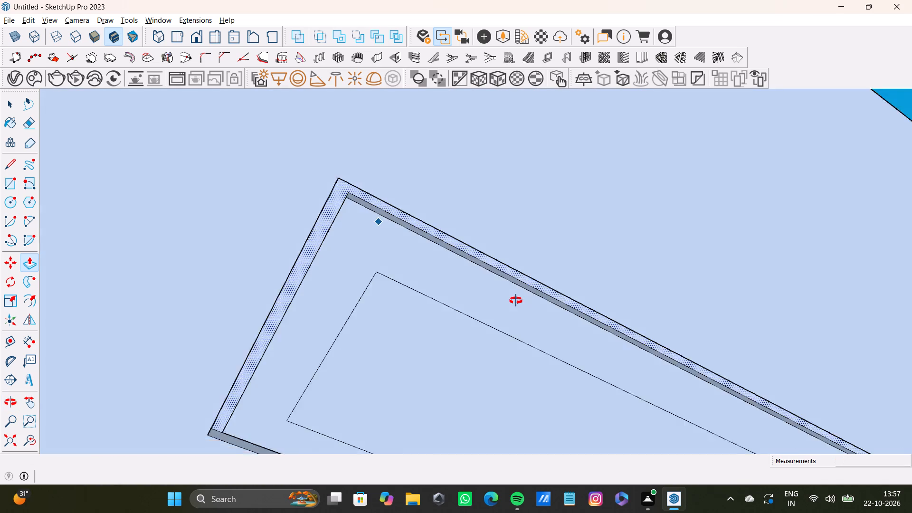
pyautogui.moveTo(516, 301); pyautogui.dragTo(400, 301, button='middle')
pyautogui.press('space')
pyautogui.scroll(4, 424, 334)
pyautogui.click(424, 334)
pyautogui.press('f')
pyautogui.moveTo(424, 334); pyautogui.dragTo(380, 305)
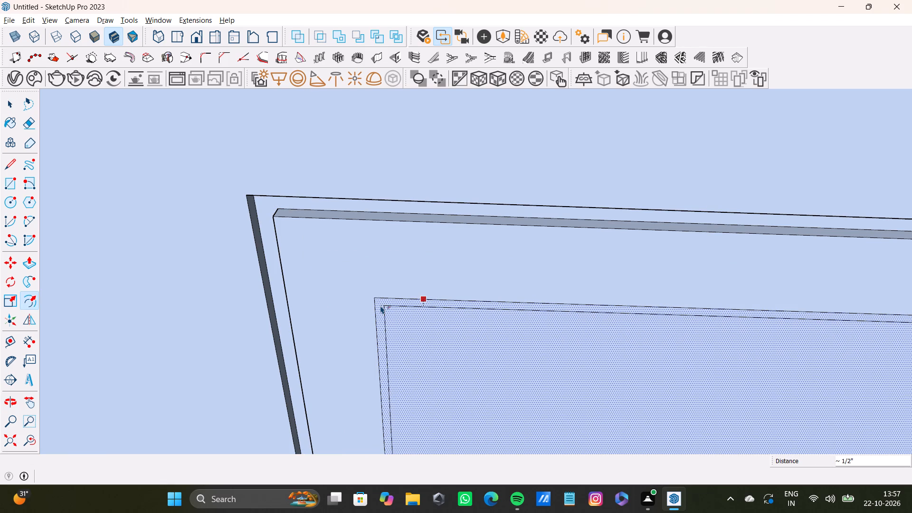
pyautogui.moveTo(380, 305); pyautogui.dragTo(382, 308)
# Push the thin strip around the innermost ceiling rectangle about 1/2" into the ceiling.
pyautogui.press('space')
pyautogui.click(400, 304)
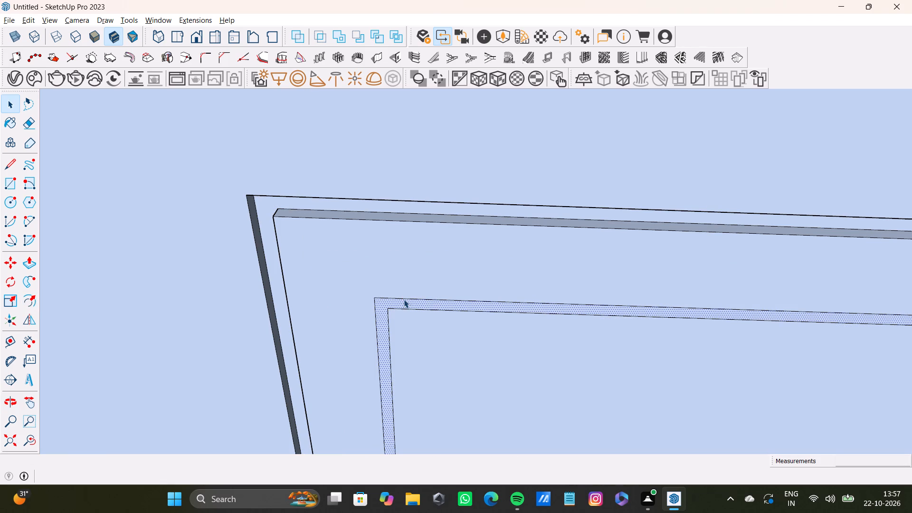
pyautogui.press('p')
pyautogui.moveTo(407, 304); pyautogui.dragTo(407, 299)
# Draw a rectangle light along the outer ceiling groove's long side away from the wood slats, from corner to corner.
pyautogui.scroll(-6, 407, 299)
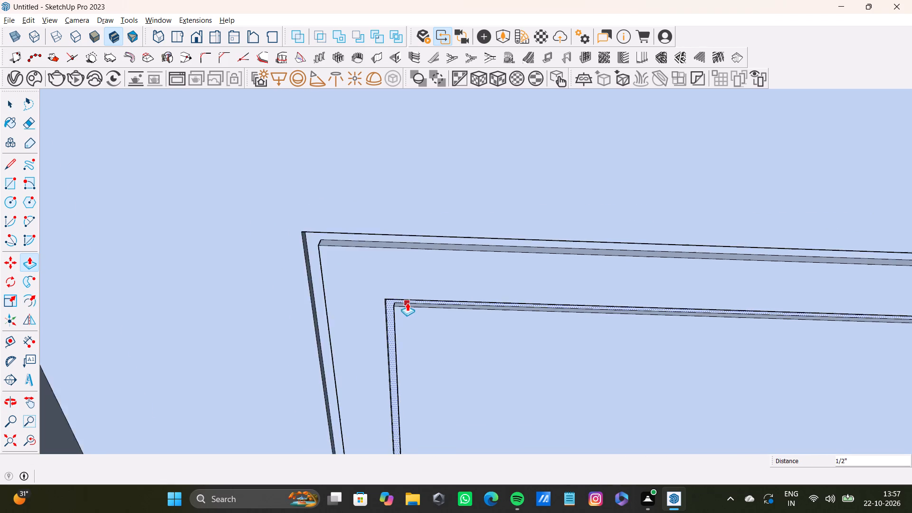
pyautogui.scroll(-2, 407, 303)
pyautogui.moveTo(407, 304); pyautogui.dragTo(405, 332, button='middle')
pyautogui.scroll(-5, 405, 332)
pyautogui.keyDown('shift'); pyautogui.moveTo(406, 332); pyautogui.dragTo(354, 243, button='middle'); pyautogui.keyUp('shift')
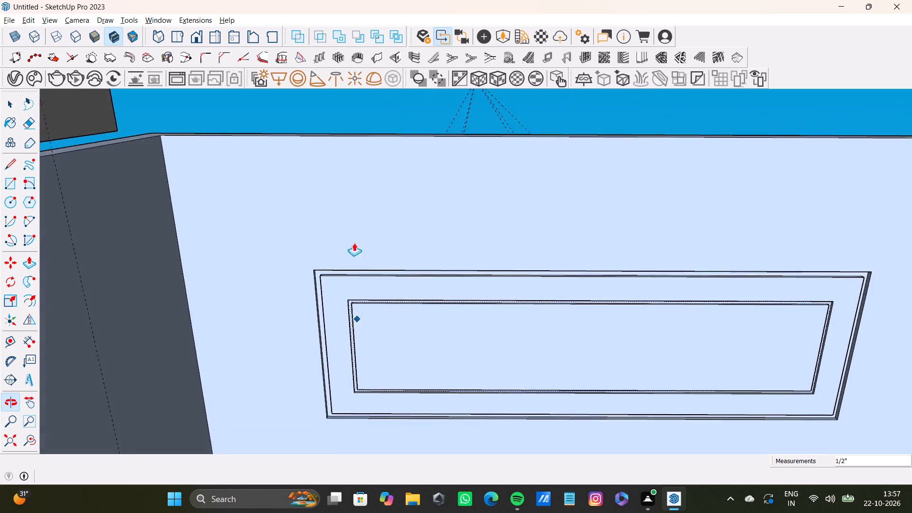
pyautogui.scroll(3, 349, 263)
pyautogui.moveTo(349, 271); pyautogui.dragTo(339, 170, button='middle')
pyautogui.keyDown('shift'); pyautogui.scroll(4, 360, 266); pyautogui.keyUp('shift')
pyautogui.keyDown('shift'); pyautogui.scroll(-8, 382, 280); pyautogui.keyUp('shift')
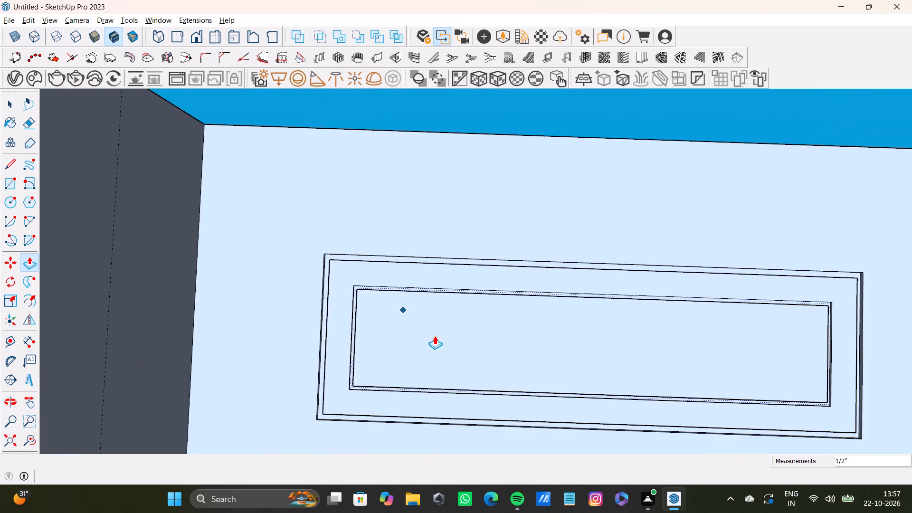
pyautogui.keyDown('shift'); pyautogui.moveTo(436, 336); pyautogui.dragTo(396, 344, button='middle'); pyautogui.keyUp('shift')
pyautogui.click(279, 77)
pyautogui.scroll(8, 280, 209)
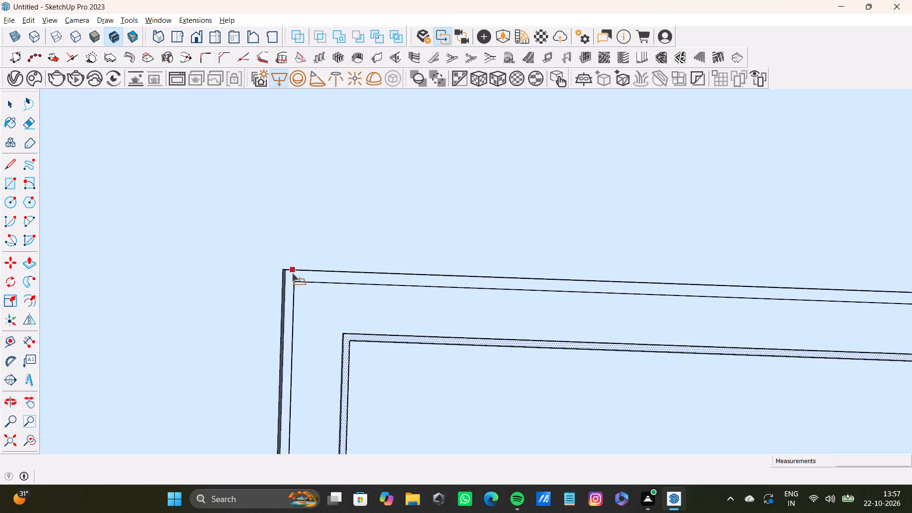
pyautogui.scroll(2, 292, 273)
pyautogui.click(282, 269)
pyautogui.scroll(-7, 445, 287)
pyautogui.keyDown('shift'); pyautogui.moveTo(722, 307); pyautogui.dragTo(311, 275, button='middle'); pyautogui.keyUp('shift')
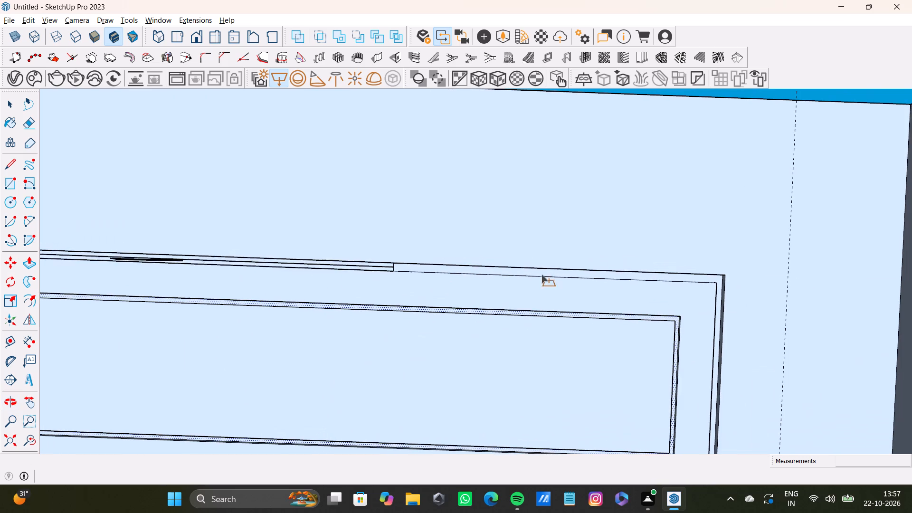
pyautogui.click(722, 284)
# Draw a second rectangle light along the outer ceiling groove's long side nearest the wood slats, from corner to corner.
pyautogui.scroll(-3, 708, 287)
pyautogui.keyDown('shift'); pyautogui.moveTo(708, 287); pyautogui.dragTo(659, 243, button='middle'); pyautogui.keyUp('shift')
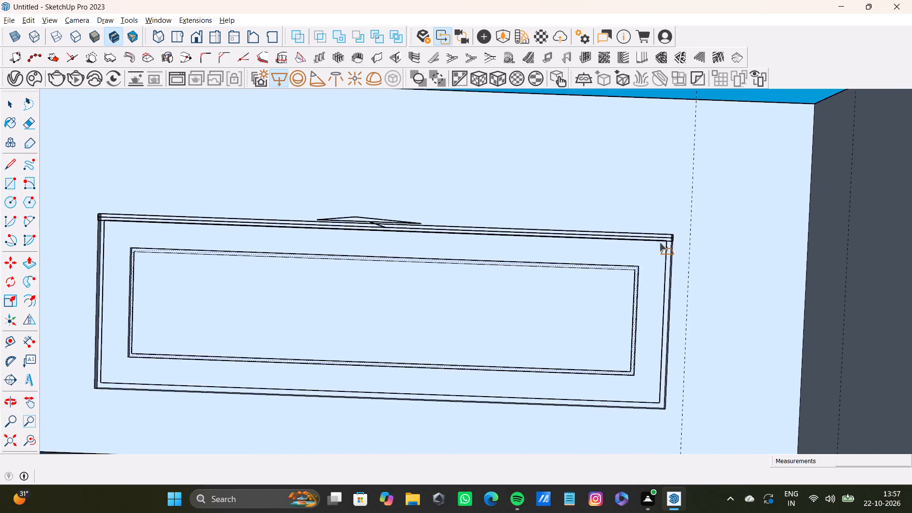
pyautogui.scroll(12, 660, 243)
pyautogui.scroll(-10, 658, 255)
pyautogui.keyDown('shift'); pyautogui.moveTo(632, 297); pyautogui.dragTo(731, 220, button='middle'); pyautogui.keyUp('shift')
pyautogui.scroll(-4, 535, 282)
pyautogui.keyDown('shift'); pyautogui.moveTo(528, 292); pyautogui.dragTo(589, 256, button='middle'); pyautogui.keyUp('shift')
pyautogui.scroll(5, 149, 269)
pyautogui.click(239, 311)
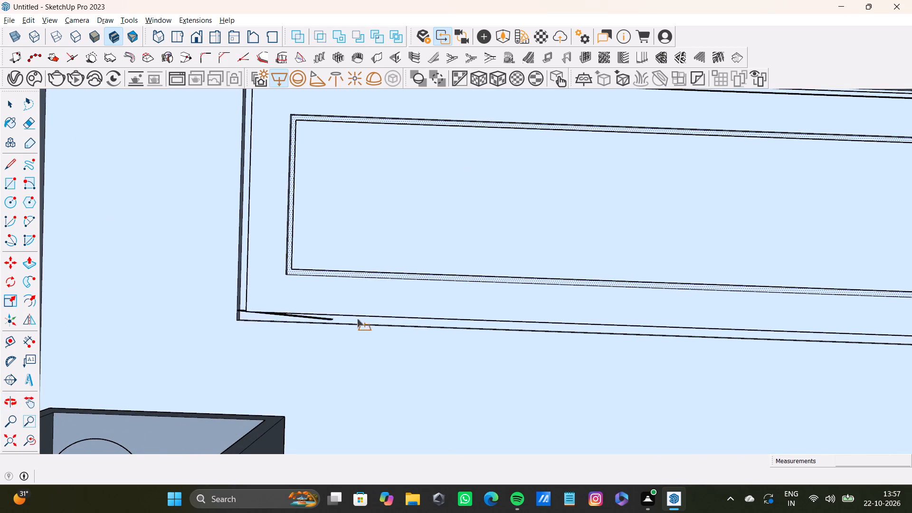
pyautogui.scroll(-6, 379, 324)
pyautogui.keyDown('shift'); pyautogui.moveTo(628, 320); pyautogui.dragTo(487, 329, button='middle'); pyautogui.keyUp('shift')
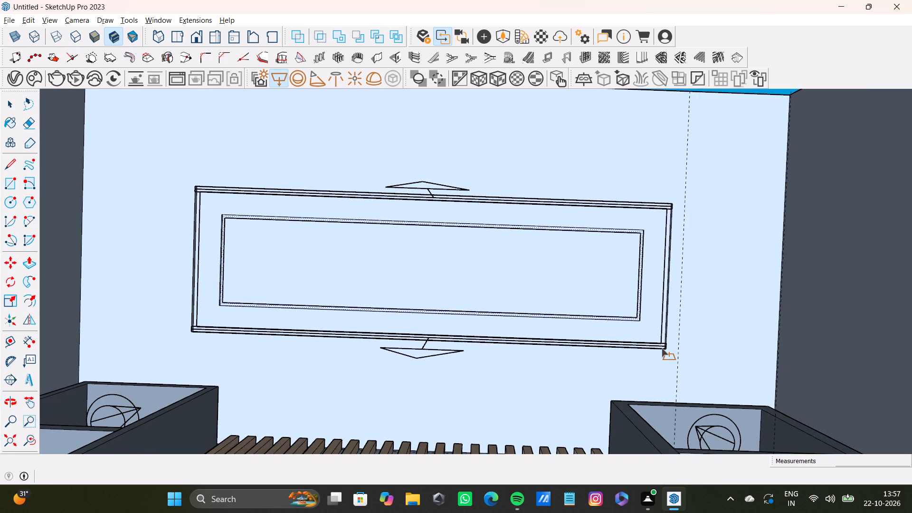
pyautogui.click(662, 348)
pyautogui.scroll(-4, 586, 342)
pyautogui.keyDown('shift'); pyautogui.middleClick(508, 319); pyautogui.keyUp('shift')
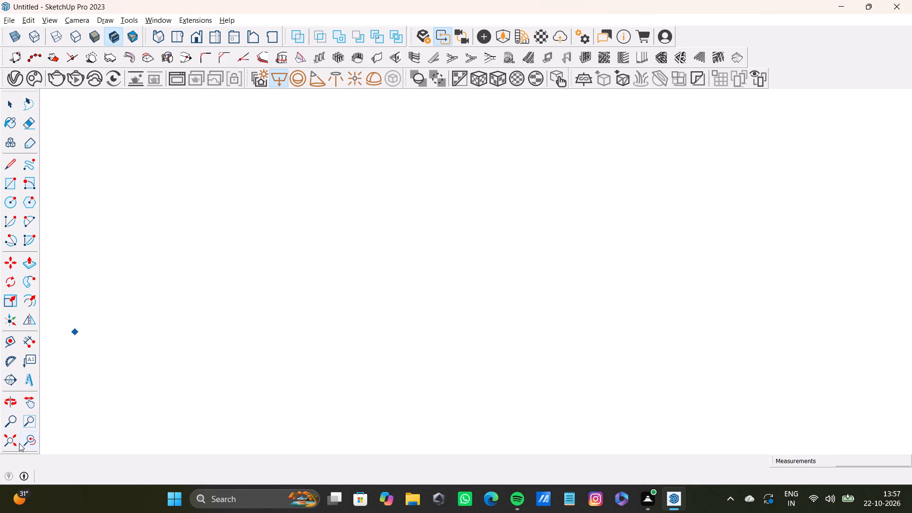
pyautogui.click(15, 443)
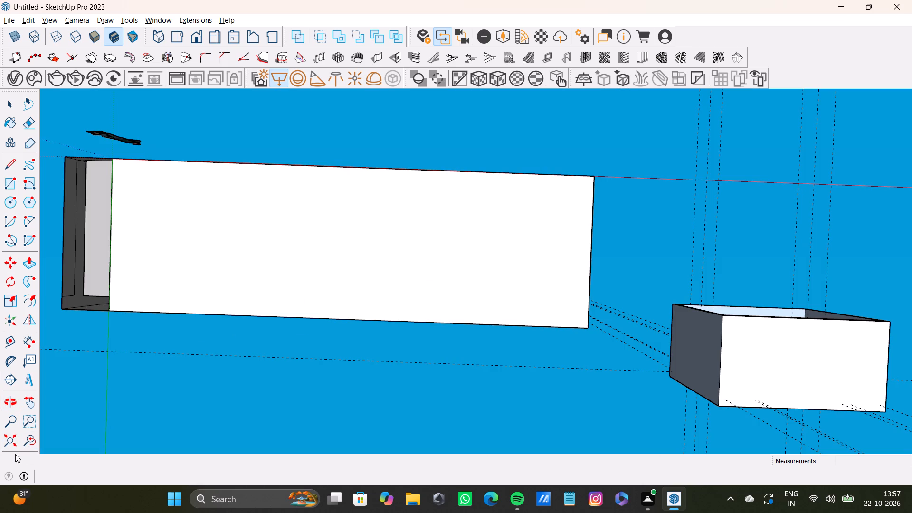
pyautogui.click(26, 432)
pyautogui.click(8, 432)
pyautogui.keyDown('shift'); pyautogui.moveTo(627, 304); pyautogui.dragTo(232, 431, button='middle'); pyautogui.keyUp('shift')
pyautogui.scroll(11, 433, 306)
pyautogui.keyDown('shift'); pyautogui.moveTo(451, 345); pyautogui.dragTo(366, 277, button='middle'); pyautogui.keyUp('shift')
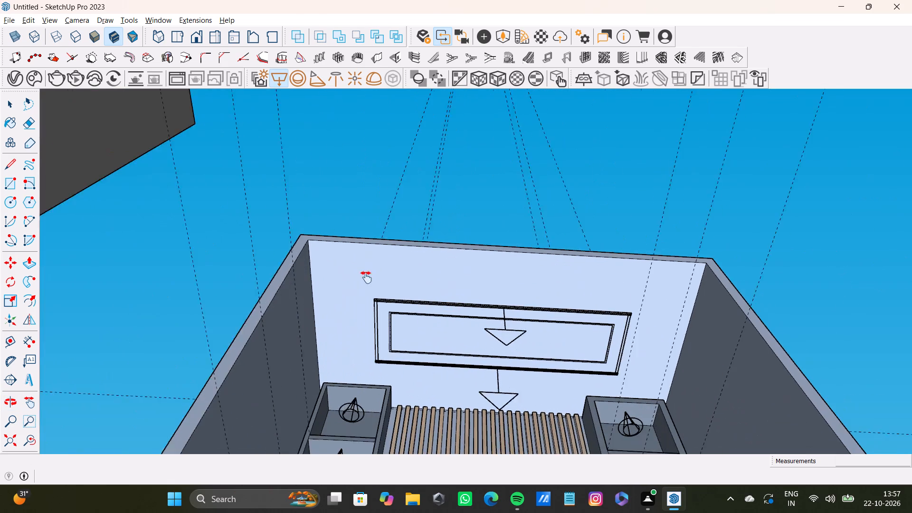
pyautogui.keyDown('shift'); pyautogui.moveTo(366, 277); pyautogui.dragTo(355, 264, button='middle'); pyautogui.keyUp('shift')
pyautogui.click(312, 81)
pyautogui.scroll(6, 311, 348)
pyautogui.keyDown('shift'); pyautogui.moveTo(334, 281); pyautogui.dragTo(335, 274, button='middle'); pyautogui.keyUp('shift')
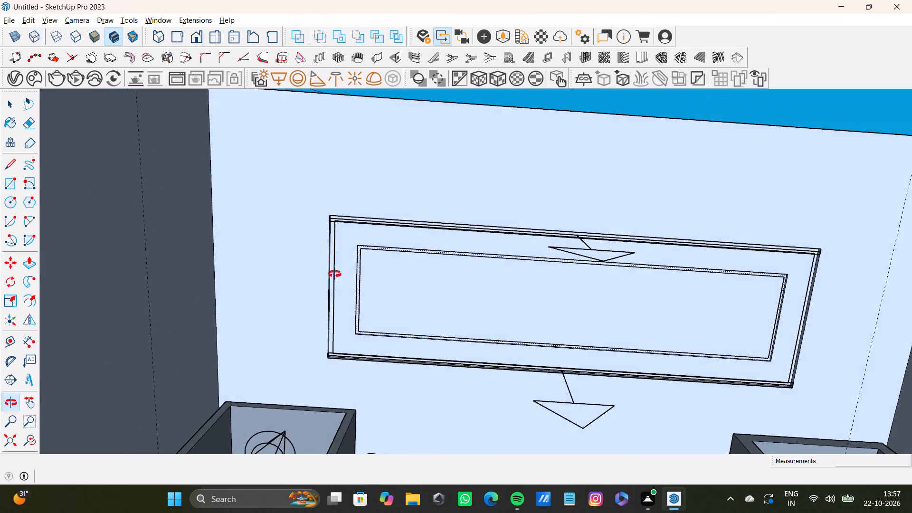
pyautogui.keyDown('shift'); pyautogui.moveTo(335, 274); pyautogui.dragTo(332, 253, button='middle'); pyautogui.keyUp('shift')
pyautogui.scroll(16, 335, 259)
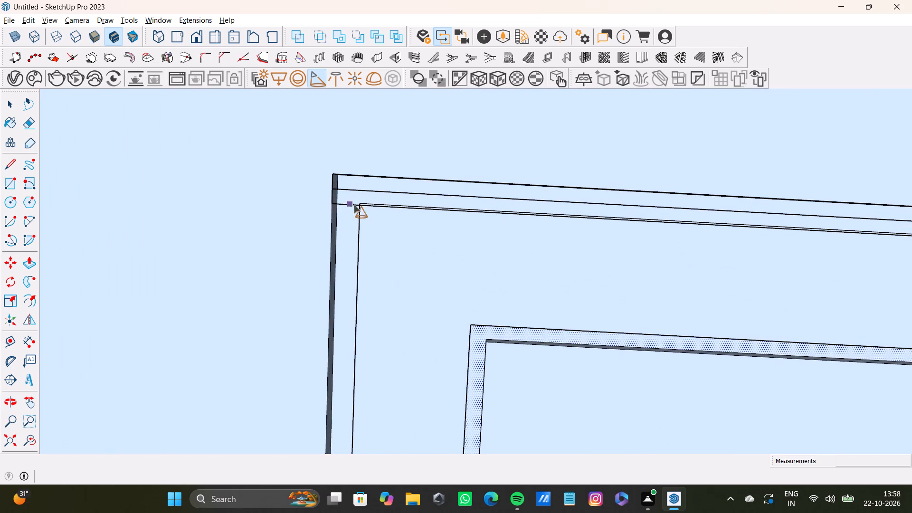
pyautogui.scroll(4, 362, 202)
# Scale the rectangle light on the groove's long side away from the wood slats in the green and blue directions.
pyautogui.press('space')
pyautogui.click(427, 206)
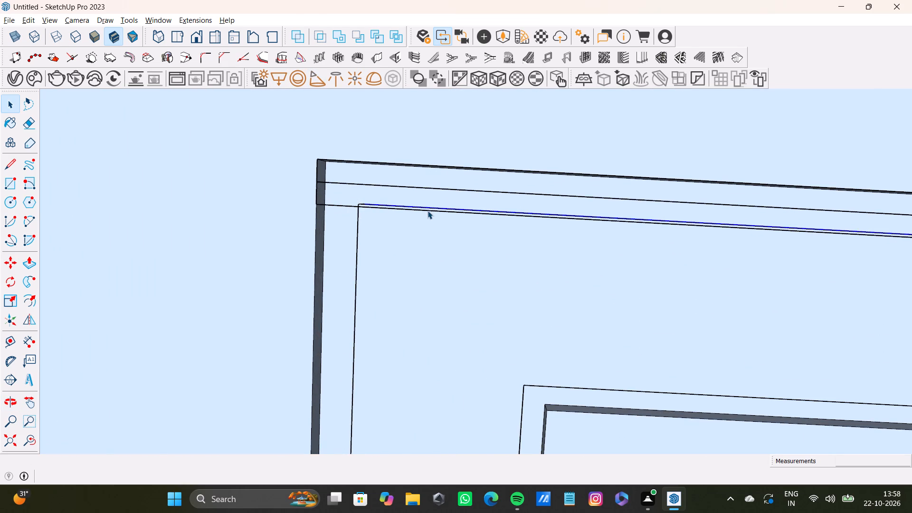
pyautogui.click(427, 210)
pyautogui.press('d')
pyautogui.scroll(-2, 660, 226)
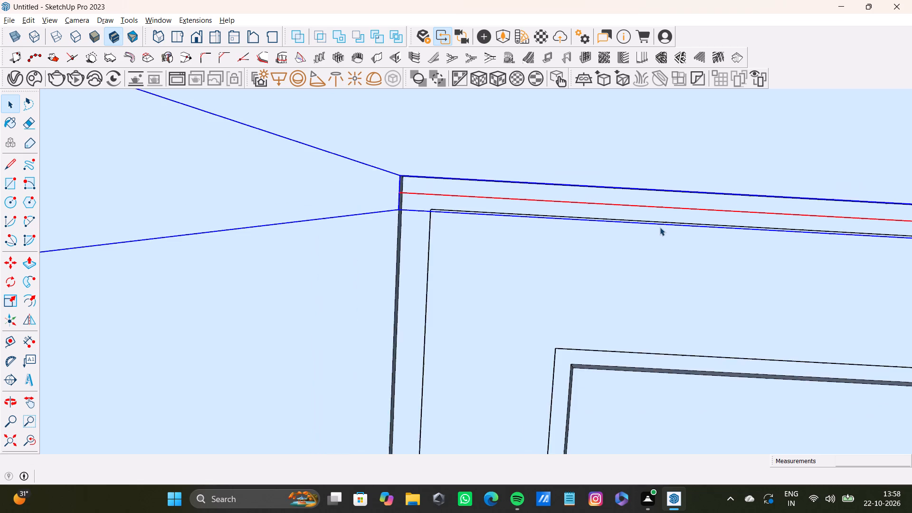
pyautogui.scroll(-10, 660, 227)
pyautogui.keyDown('shift'); pyautogui.moveTo(632, 232); pyautogui.dragTo(299, 247, button='middle'); pyautogui.keyUp('shift')
pyautogui.keyDown('shift'); pyautogui.scroll(-4, 599, 277); pyautogui.keyUp('shift')
pyautogui.keyDown('shift'); pyautogui.moveTo(661, 279); pyautogui.dragTo(361, 268, button='middle'); pyautogui.keyUp('shift')
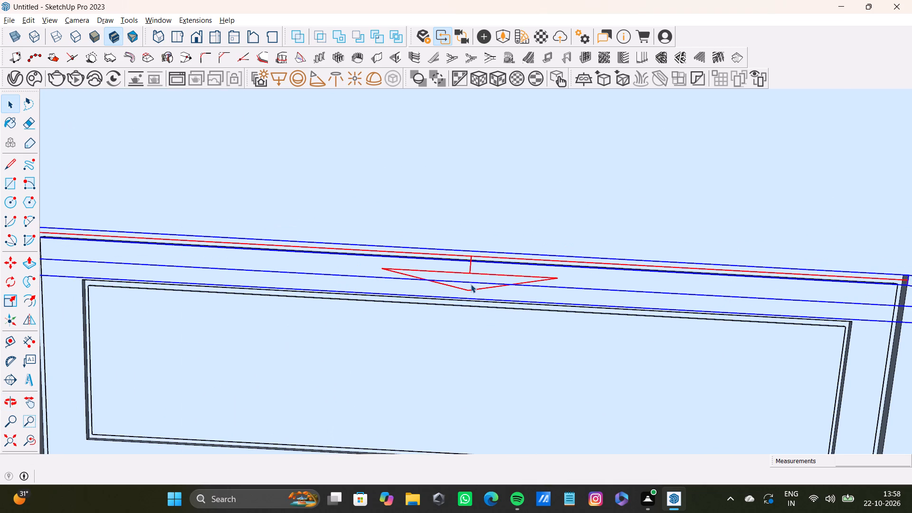
pyautogui.press('s')
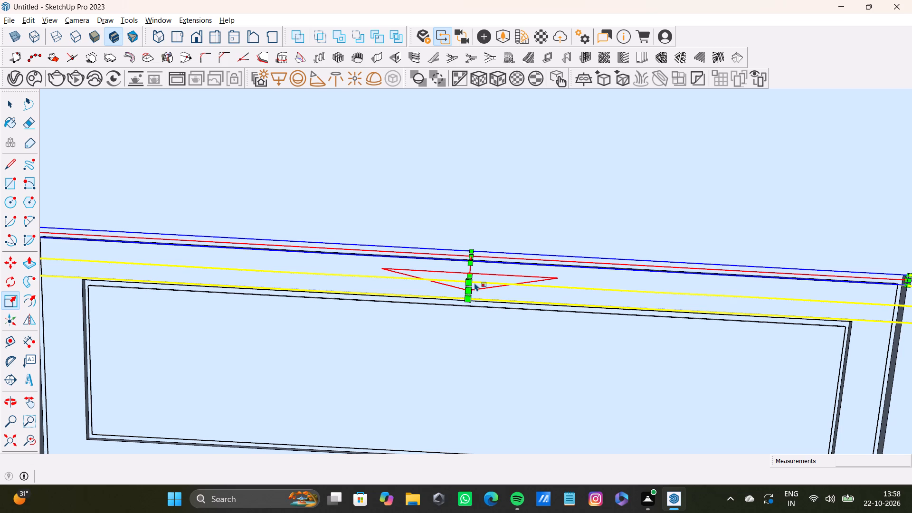
pyautogui.scroll(7, 475, 256)
pyautogui.moveTo(478, 277); pyautogui.dragTo(536, 186, button='middle')
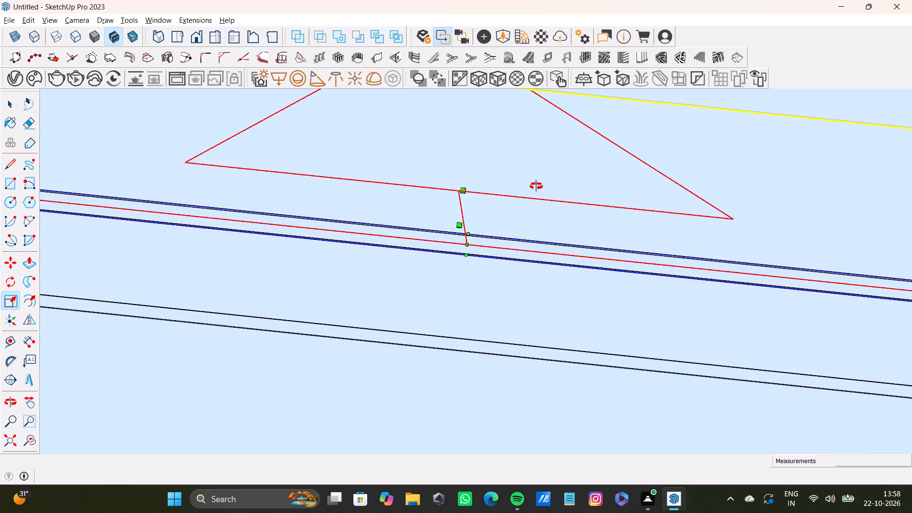
pyautogui.moveTo(536, 186); pyautogui.dragTo(565, 207, button='middle')
pyautogui.scroll(5, 514, 243)
pyautogui.scroll(-14, 433, 262)
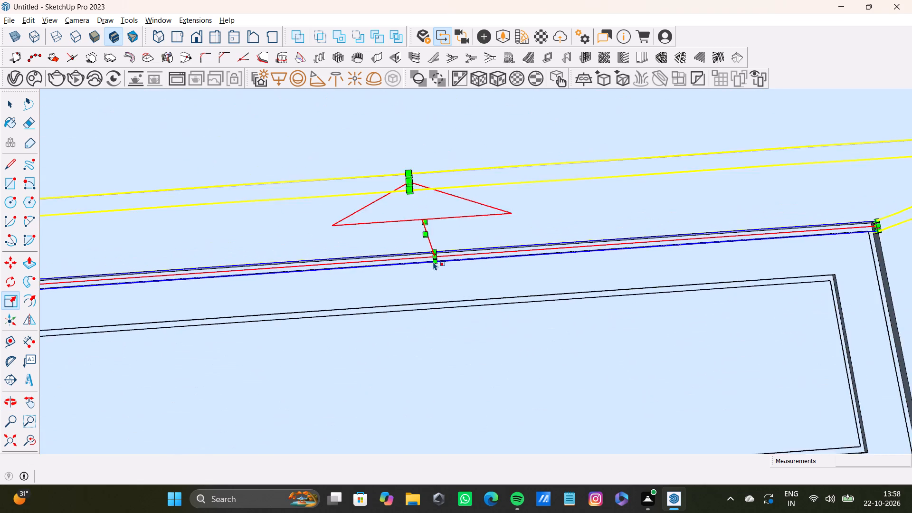
pyautogui.scroll(-4, 433, 262)
pyautogui.moveTo(433, 261); pyautogui.dragTo(440, 380, button='middle')
pyautogui.scroll(9, 448, 311)
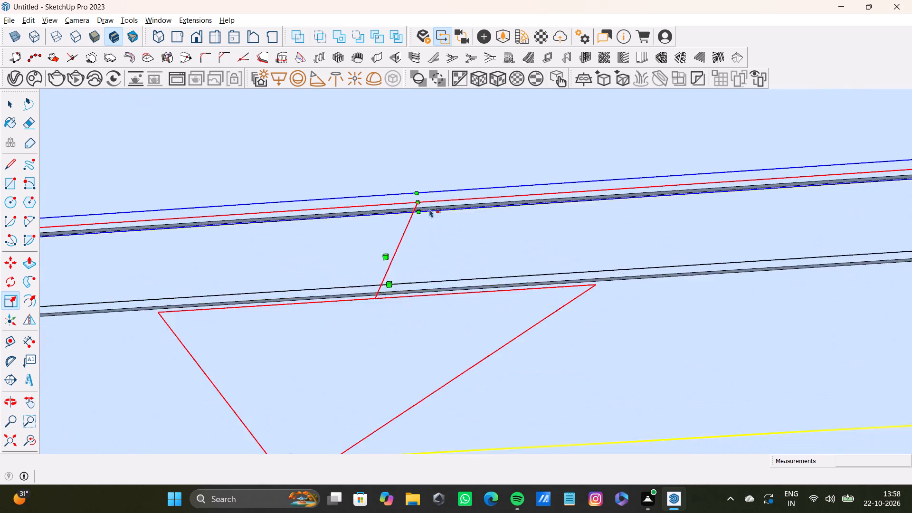
pyautogui.scroll(15, 429, 209)
pyautogui.moveTo(404, 222); pyautogui.dragTo(401, 215)
pyautogui.scroll(-20, 401, 215)
pyautogui.scroll(-7, 401, 215)
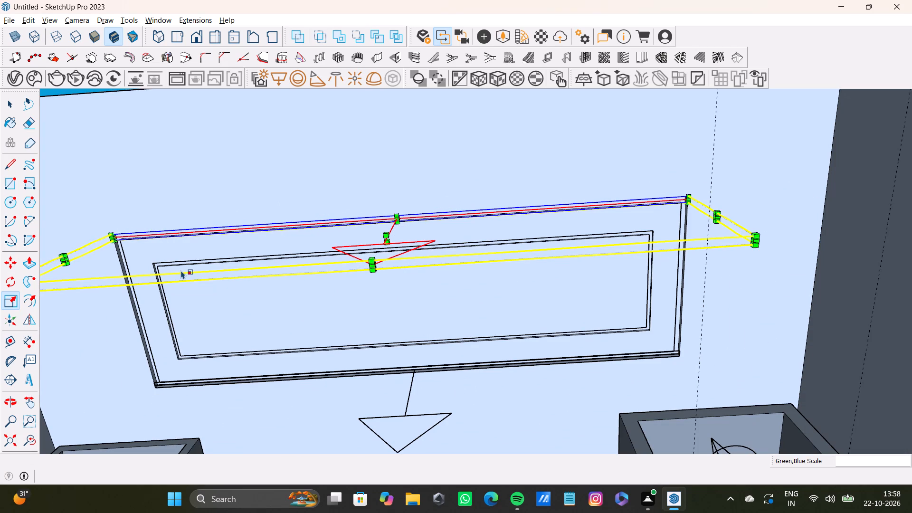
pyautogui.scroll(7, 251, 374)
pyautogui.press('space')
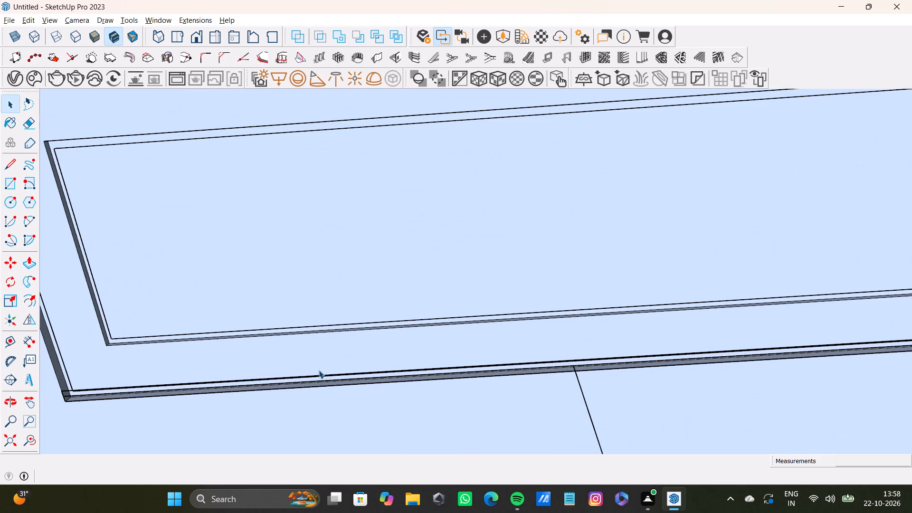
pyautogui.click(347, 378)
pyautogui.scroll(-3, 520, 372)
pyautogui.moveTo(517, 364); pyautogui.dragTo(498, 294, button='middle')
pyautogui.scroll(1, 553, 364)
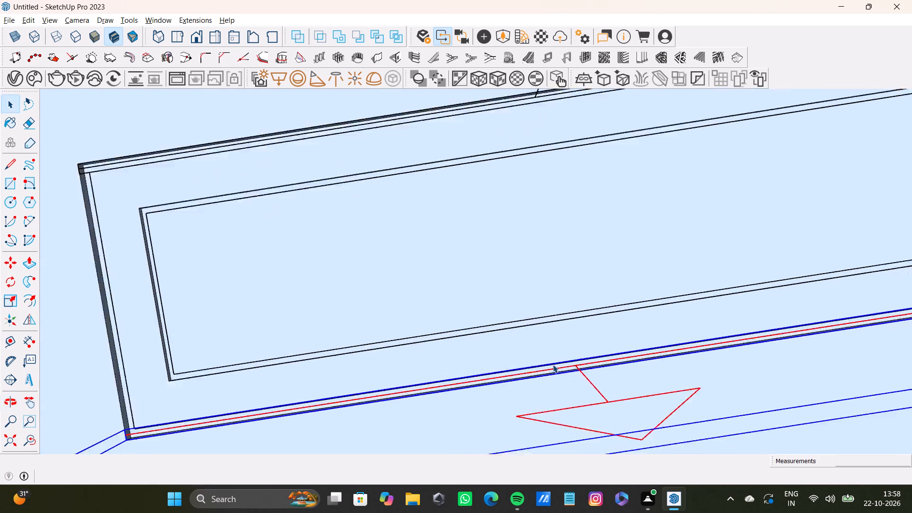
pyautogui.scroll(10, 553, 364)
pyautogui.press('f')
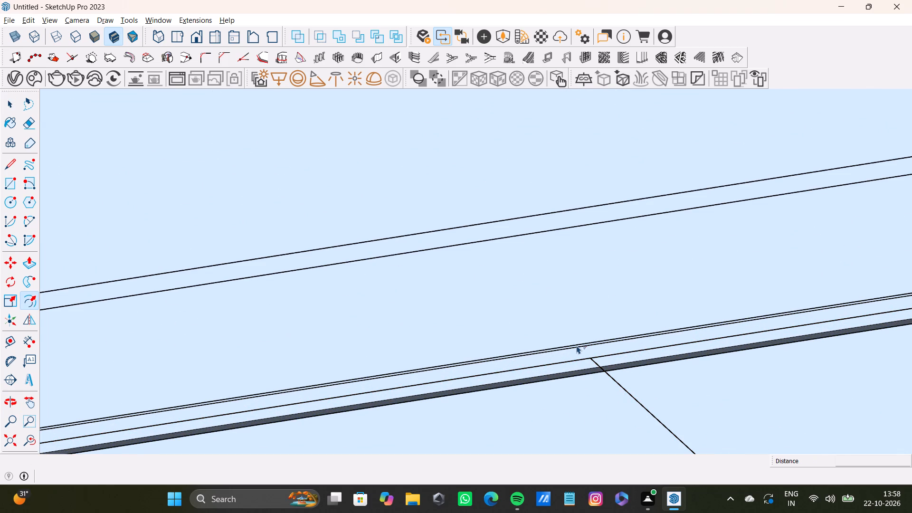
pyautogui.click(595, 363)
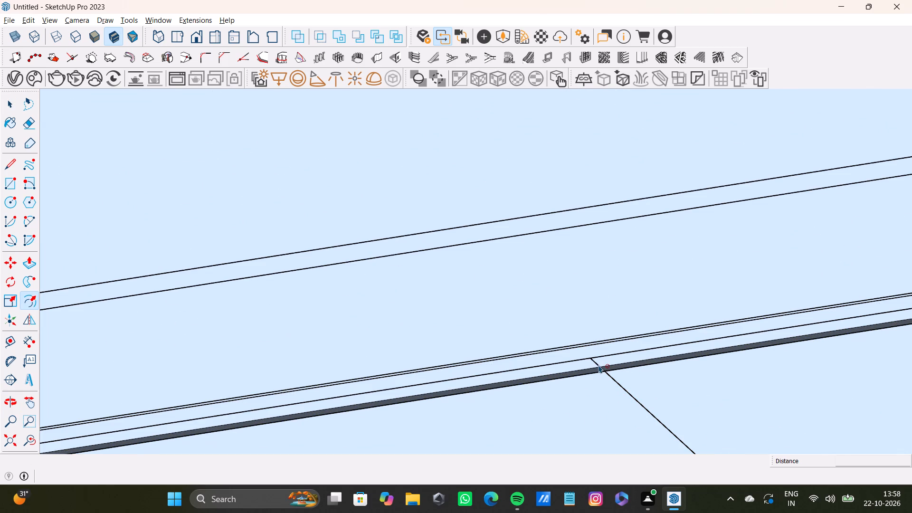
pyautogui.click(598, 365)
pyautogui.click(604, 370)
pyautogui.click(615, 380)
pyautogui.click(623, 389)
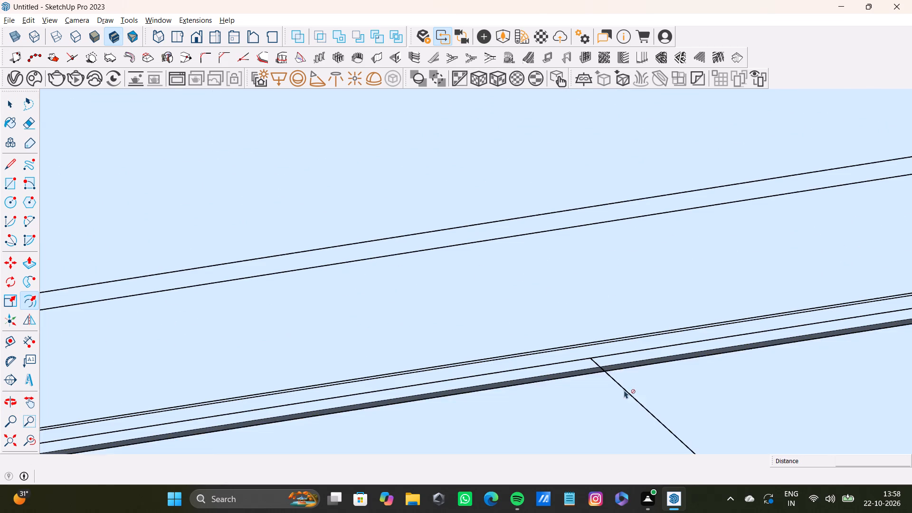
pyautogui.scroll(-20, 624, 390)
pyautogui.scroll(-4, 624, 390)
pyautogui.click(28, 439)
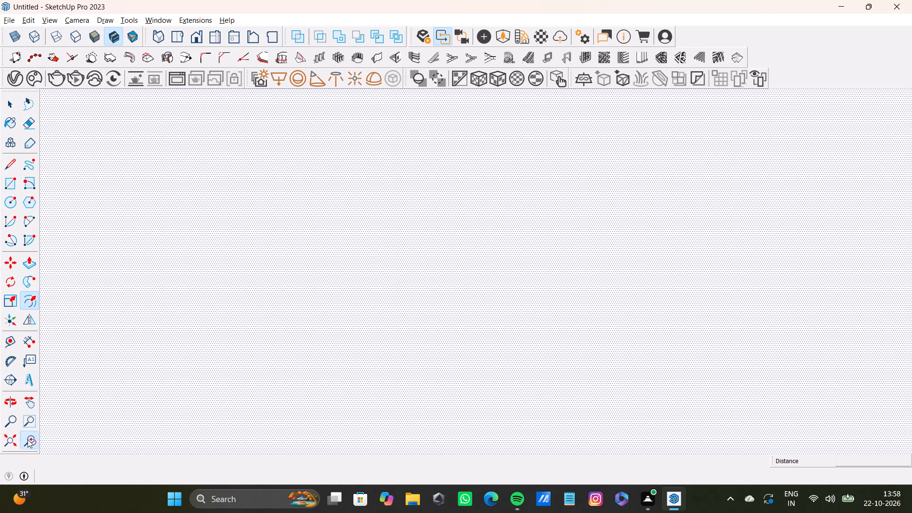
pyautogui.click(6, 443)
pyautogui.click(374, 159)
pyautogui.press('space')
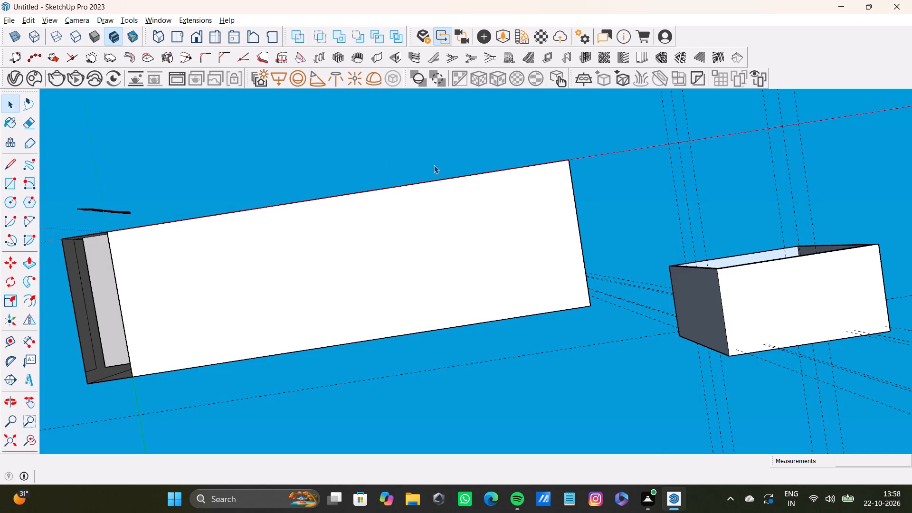
# Scale the rectangle light along the groove's long side nearest the wood slats in the green and blue directions, green about 0.97.
pyautogui.scroll(-5, 481, 262)
pyautogui.moveTo(611, 288); pyautogui.dragTo(560, 427, button='middle')
pyautogui.scroll(4, 671, 336)
pyautogui.moveTo(680, 307); pyautogui.dragTo(494, 437, button='middle')
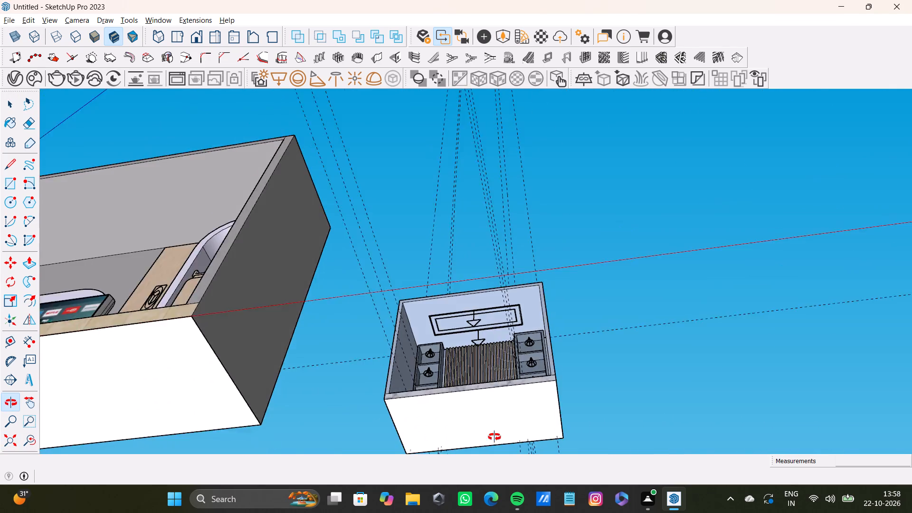
pyautogui.moveTo(494, 437); pyautogui.dragTo(505, 422, button='middle')
pyautogui.scroll(20, 476, 338)
pyautogui.click(475, 391)
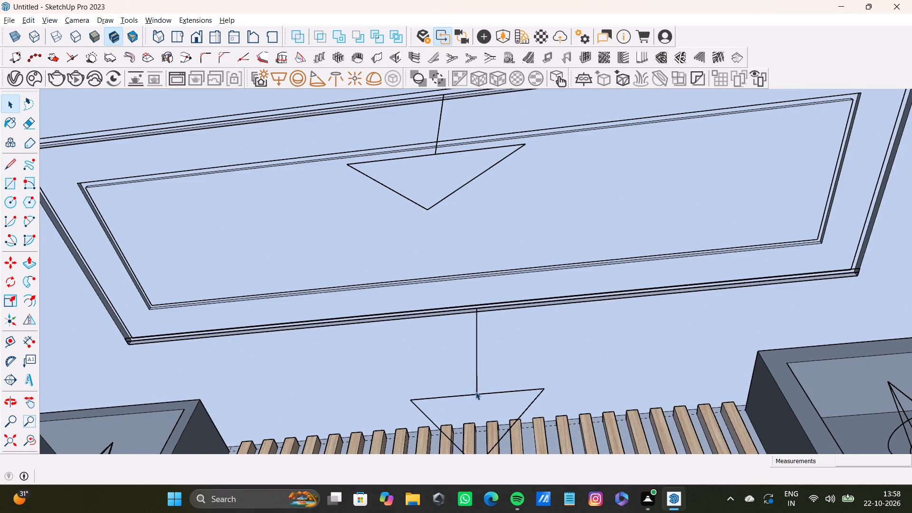
pyautogui.scroll(-3, 469, 339)
pyautogui.moveTo(469, 338); pyautogui.dragTo(478, 270, button='middle')
pyautogui.scroll(13, 466, 299)
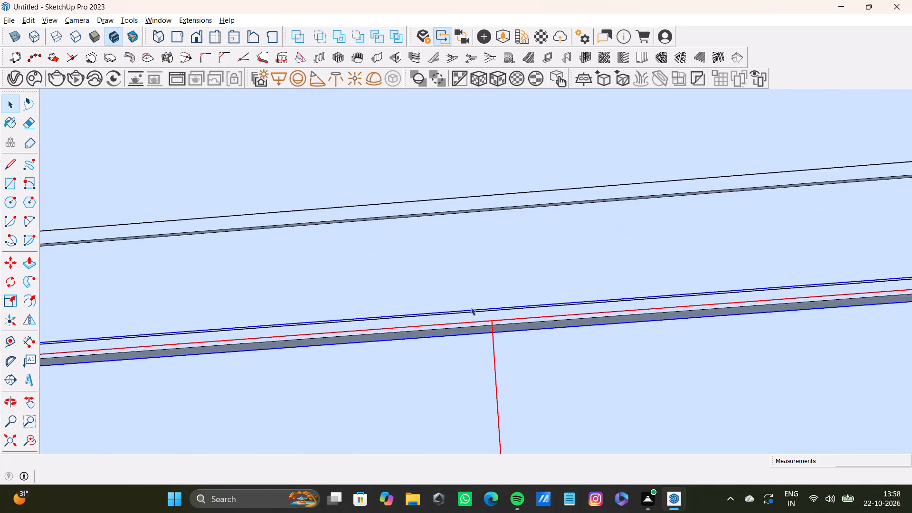
pyautogui.press('s')
pyautogui.scroll(13, 471, 307)
pyautogui.moveTo(475, 301); pyautogui.dragTo(477, 306)
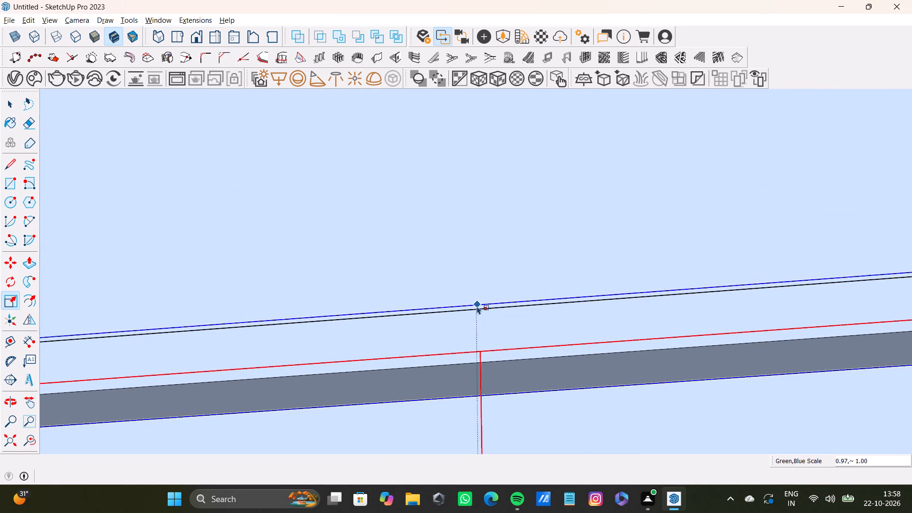
pyautogui.moveTo(477, 306); pyautogui.dragTo(477, 309)
pyautogui.scroll(-20, 474, 312)
pyautogui.scroll(-8, 474, 312)
pyautogui.press('space')
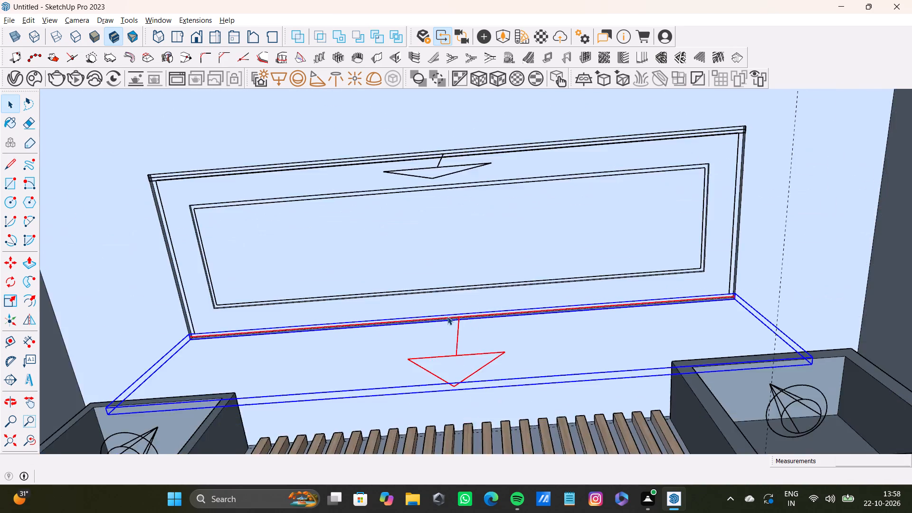
# Inspect the ceiling lights and the shelf wall through the room's open side, and clear the selection.
pyautogui.scroll(-5, 447, 316)
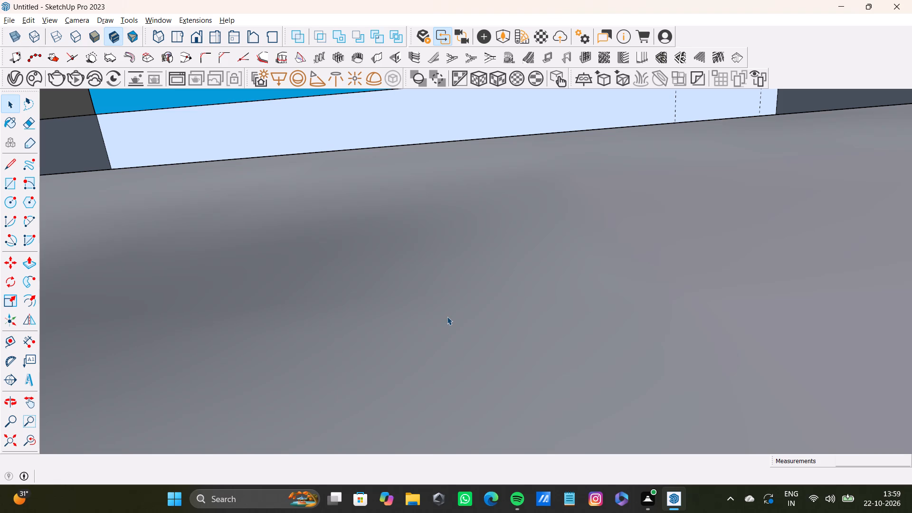
pyautogui.click(27, 439)
pyautogui.click(11, 438)
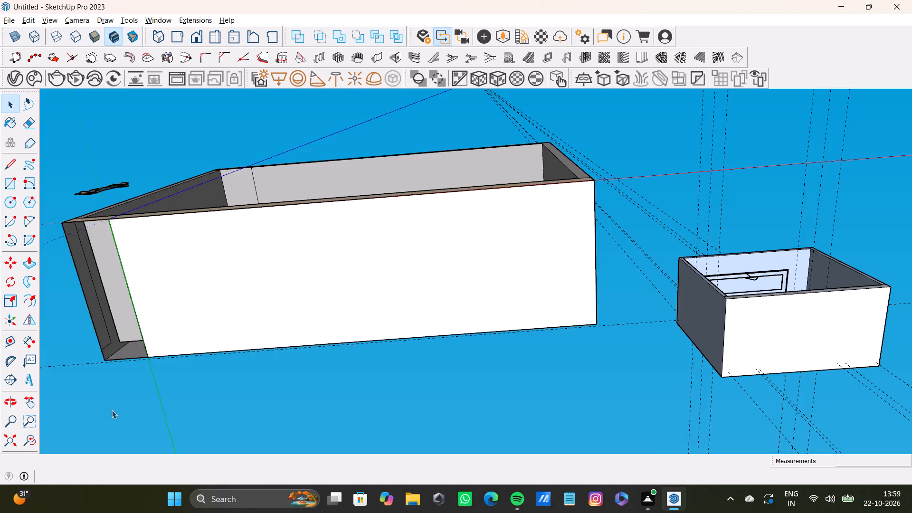
pyautogui.scroll(-8, 358, 332)
pyautogui.moveTo(504, 300); pyautogui.dragTo(323, 368, button='middle')
pyautogui.scroll(2, 381, 353)
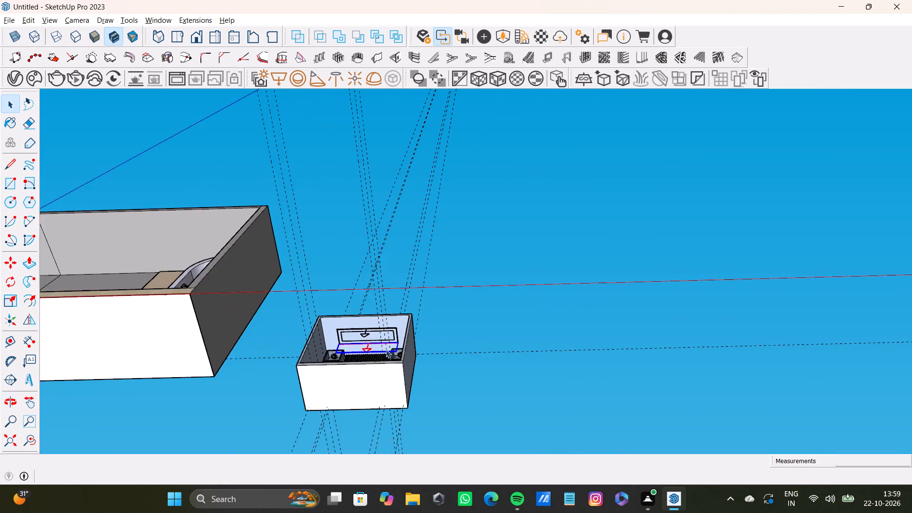
pyautogui.scroll(13, 386, 349)
pyautogui.keyDown('shift'); pyautogui.moveTo(340, 325); pyautogui.dragTo(407, 284, button='middle'); pyautogui.keyUp('shift')
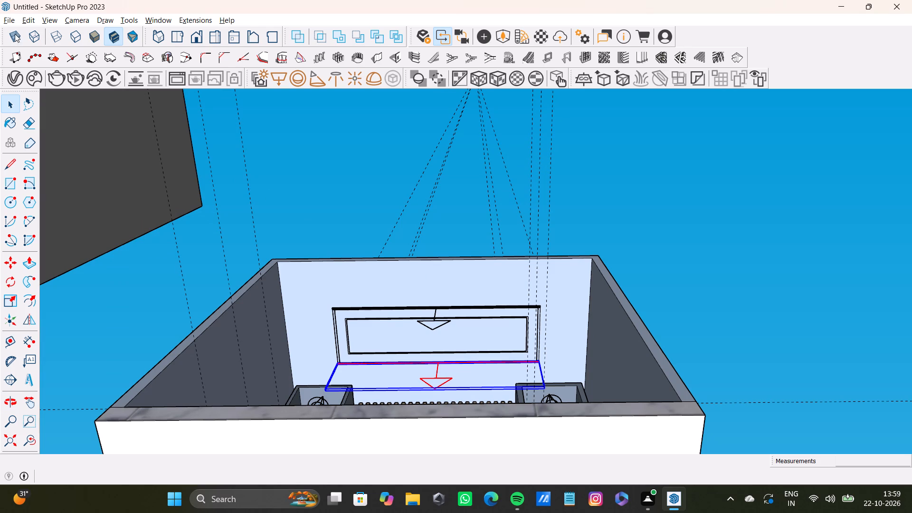
pyautogui.scroll(7, 335, 325)
pyautogui.scroll(-7, 384, 326)
pyautogui.moveTo(409, 383); pyautogui.dragTo(345, 371, button='middle')
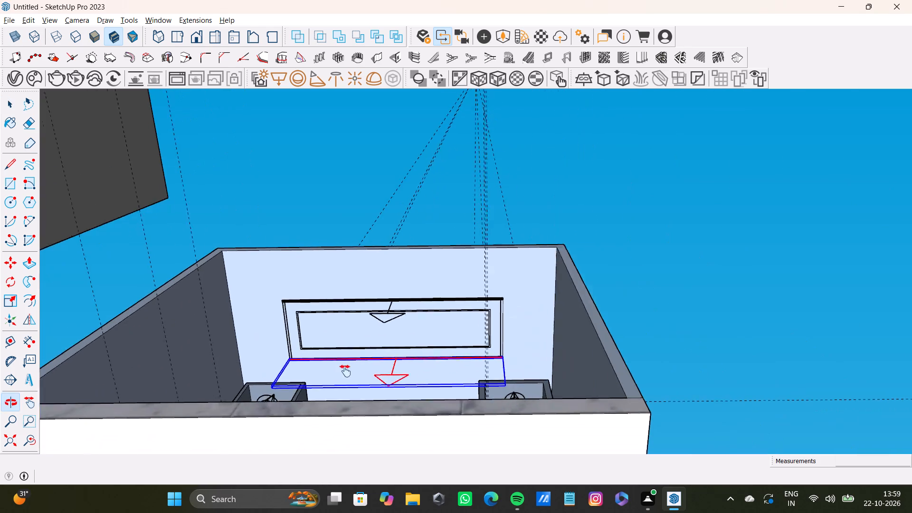
pyautogui.moveTo(345, 371); pyautogui.dragTo(344, 371, button='middle')
pyautogui.scroll(10, 355, 353)
pyautogui.scroll(-8, 316, 285)
pyautogui.keyDown('shift'); pyautogui.scroll(1, 340, 302); pyautogui.keyUp('shift')
pyautogui.keyDown('shift'); pyautogui.moveTo(340, 302); pyautogui.dragTo(317, 300, button='middle'); pyautogui.keyUp('shift')
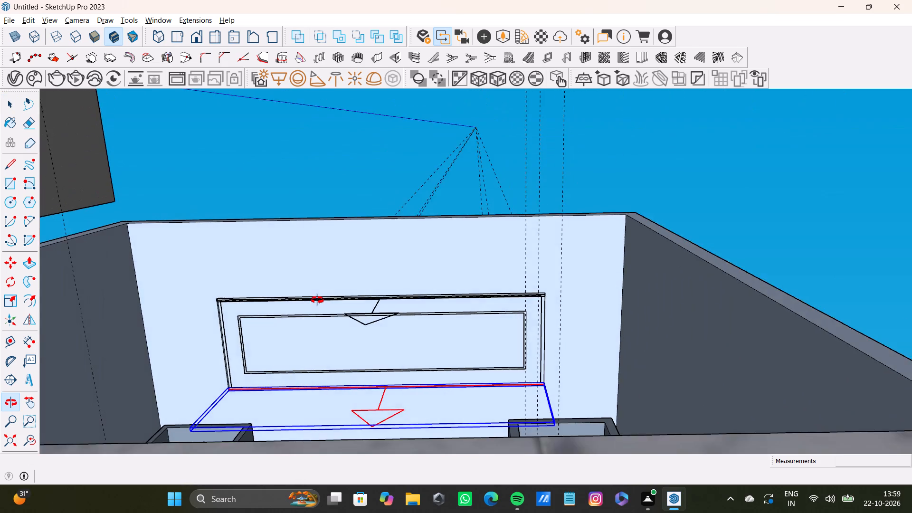
pyautogui.keyDown('shift'); pyautogui.moveTo(317, 300); pyautogui.dragTo(311, 411, button='middle'); pyautogui.keyUp('shift')
pyautogui.scroll(-8, 311, 408)
pyautogui.keyDown('shift'); pyautogui.moveTo(317, 395); pyautogui.dragTo(403, 411, button='middle'); pyautogui.keyUp('shift')
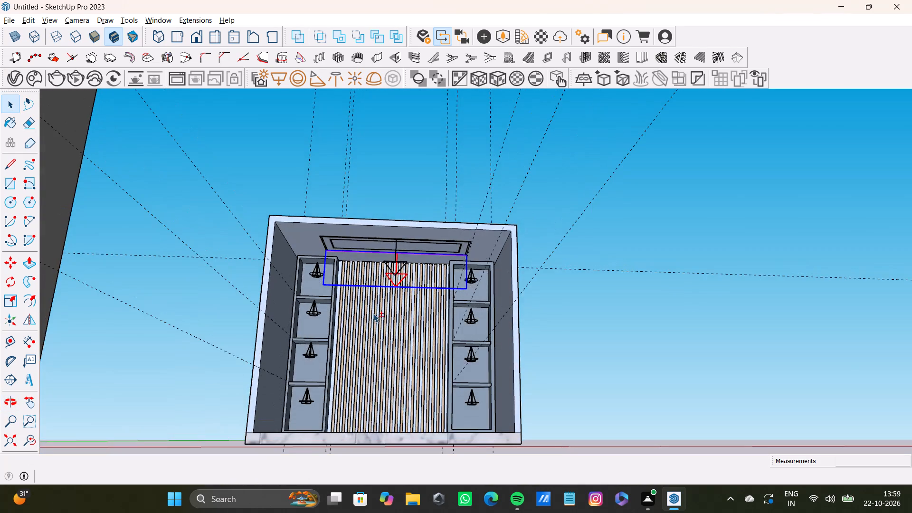
pyautogui.keyDown('shift'); pyautogui.moveTo(373, 311); pyautogui.dragTo(346, 372, button='middle'); pyautogui.keyUp('shift')
pyautogui.scroll(3, 357, 347)
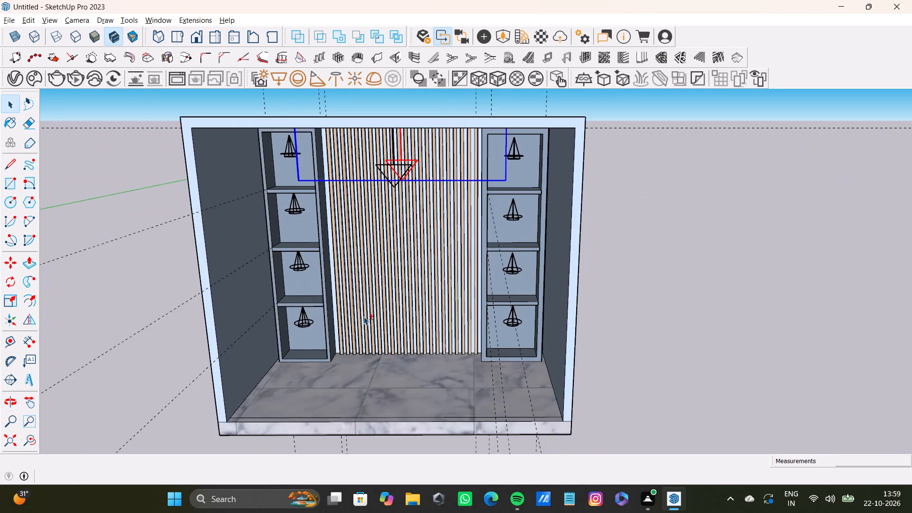
pyautogui.keyDown('shift'); pyautogui.scroll(1, 364, 314); pyautogui.keyUp('shift')
pyautogui.keyDown('shift'); pyautogui.moveTo(364, 314); pyautogui.dragTo(370, 325, button='middle'); pyautogui.keyUp('shift')
pyautogui.click(95, 174)
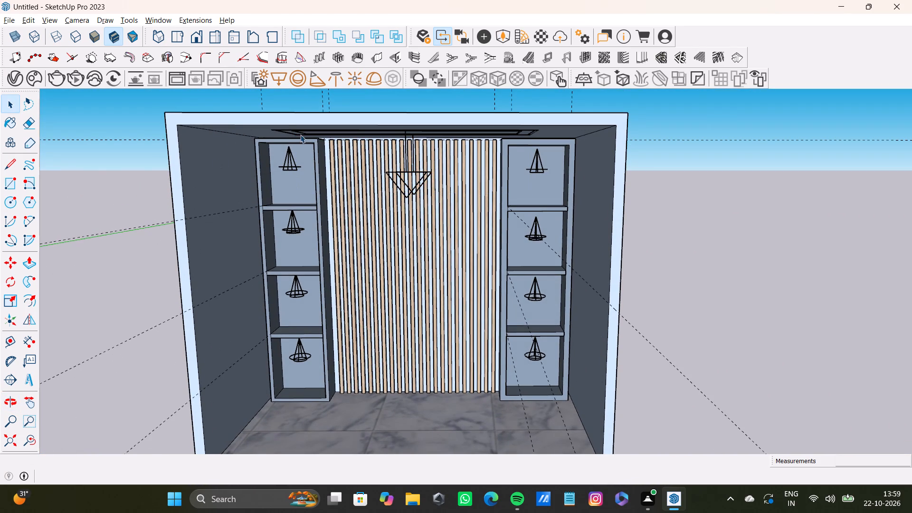
# Draw a rectangle over the front of the left-hand shelf unit, from its upper outer corner to its lower inner corner.
pyautogui.scroll(1, 265, 170)
pyautogui.moveTo(265, 170); pyautogui.dragTo(287, 170, button='middle')
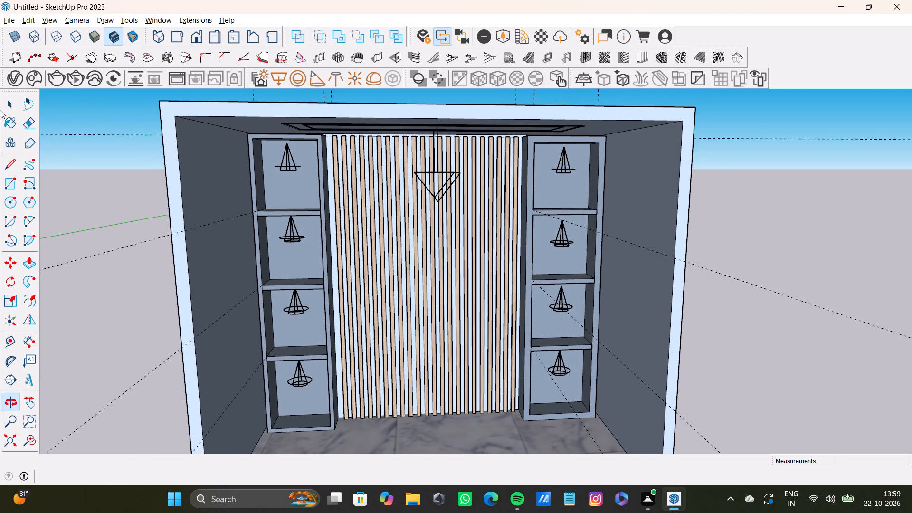
pyautogui.click(15, 181)
pyautogui.scroll(6, 196, 159)
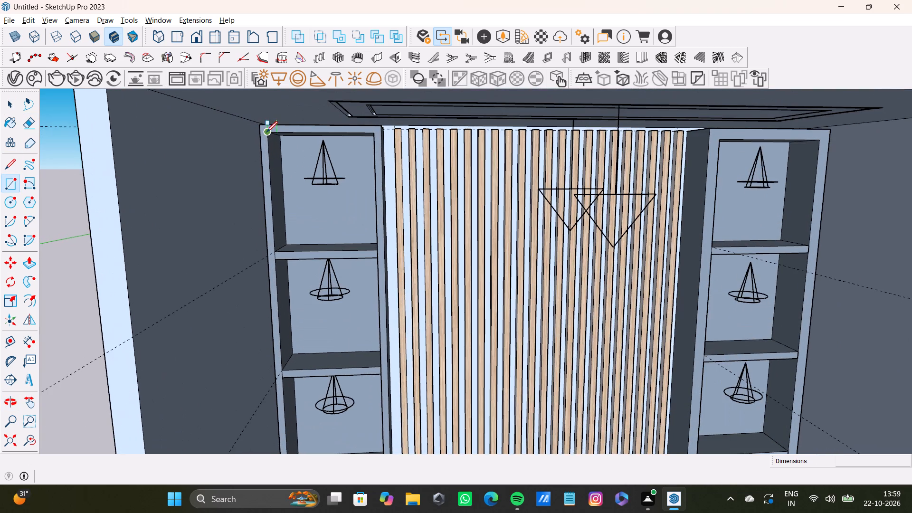
pyautogui.click(266, 132)
pyautogui.scroll(-4, 313, 239)
pyautogui.keyDown('shift'); pyautogui.moveTo(320, 283); pyautogui.dragTo(295, 171, button='middle'); pyautogui.keyUp('shift')
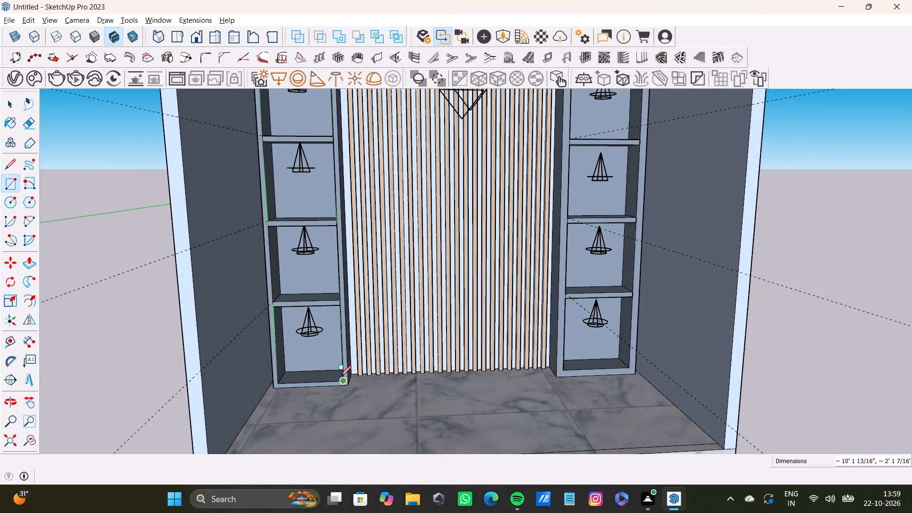
pyautogui.click(341, 378)
pyautogui.scroll(-5, 417, 207)
pyautogui.keyDown('shift'); pyautogui.moveTo(427, 211); pyautogui.dragTo(352, 229, button='middle'); pyautogui.keyUp('shift')
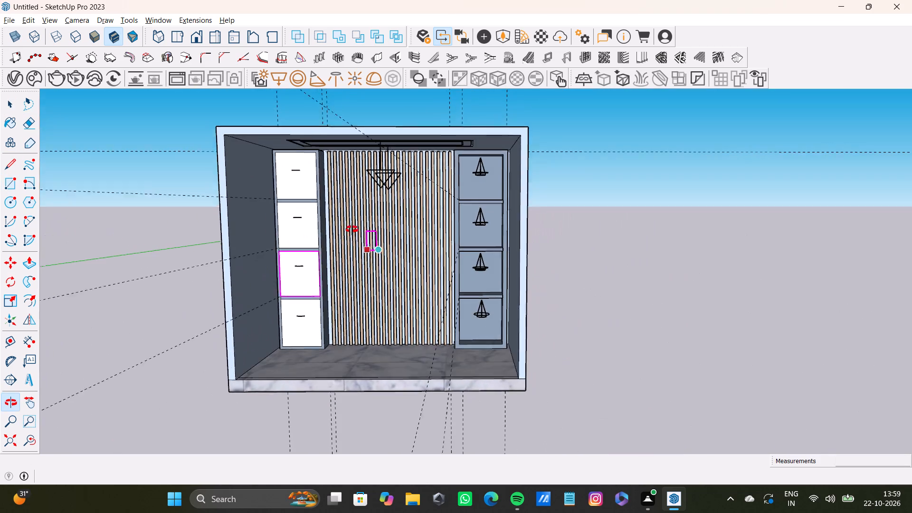
pyautogui.keyDown('shift'); pyautogui.moveTo(352, 229); pyautogui.dragTo(351, 228, button='middle'); pyautogui.keyUp('shift')
# Draw a rectangle over the right-hand shelf unit's compartments, from the top compartment's upper inner corner to the bottom compartment's lower outer corner.
pyautogui.scroll(5, 441, 179)
pyautogui.click(472, 148)
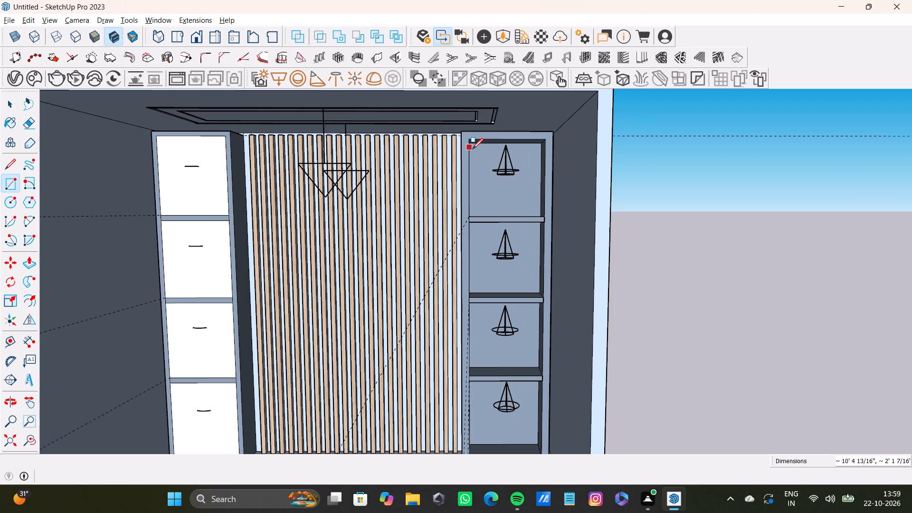
pyautogui.press('space')
pyautogui.press('r')
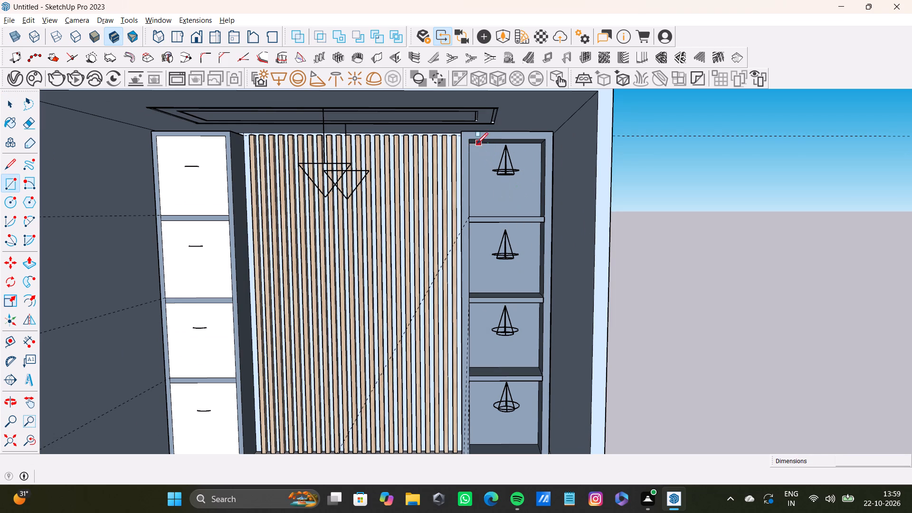
pyautogui.click(471, 137)
pyautogui.scroll(-4, 520, 237)
pyautogui.moveTo(542, 288); pyautogui.dragTo(537, 225, button='middle')
pyautogui.scroll(4, 534, 261)
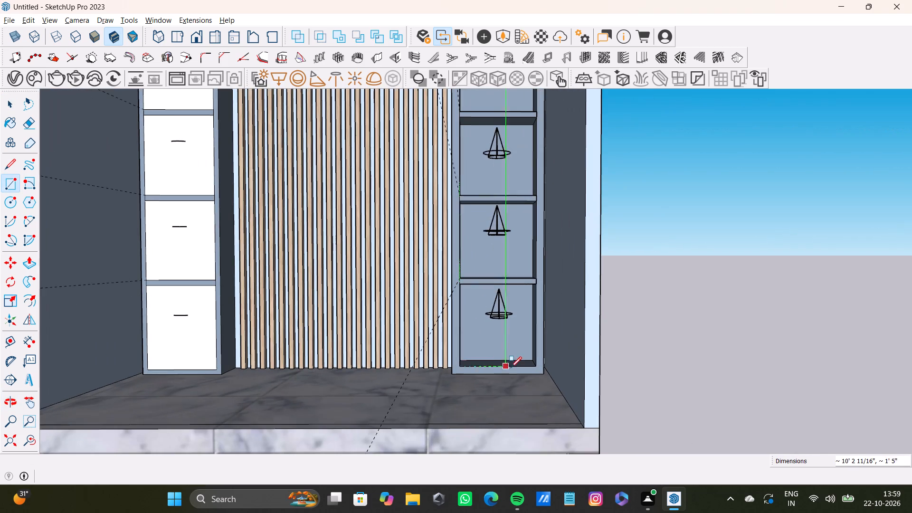
pyautogui.click(534, 363)
pyautogui.press('space')
# Pull the panel covering the left-hand shelf unit's top compartment slightly outward.
pyautogui.scroll(-4, 191, 271)
pyautogui.moveTo(191, 272); pyautogui.dragTo(191, 272, button='middle')
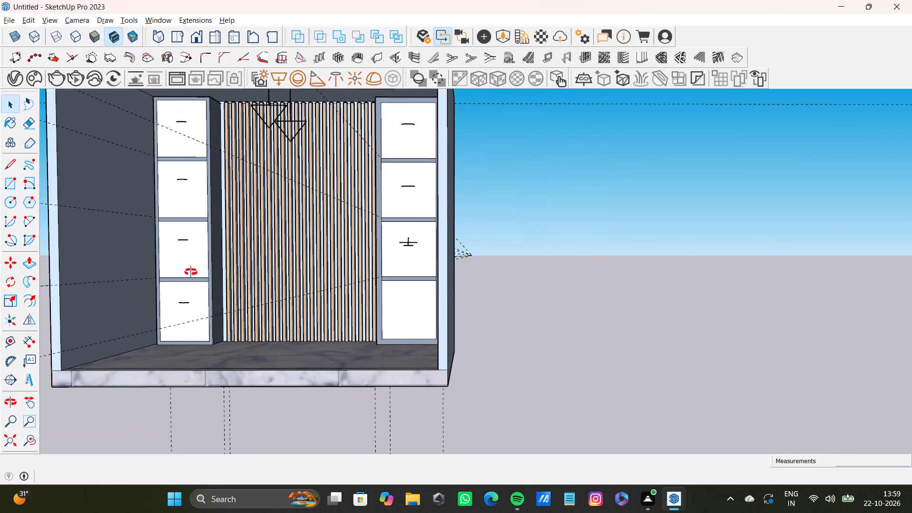
pyautogui.moveTo(191, 272); pyautogui.dragTo(152, 244, button='middle')
pyautogui.moveTo(243, 233); pyautogui.dragTo(269, 261, button='middle')
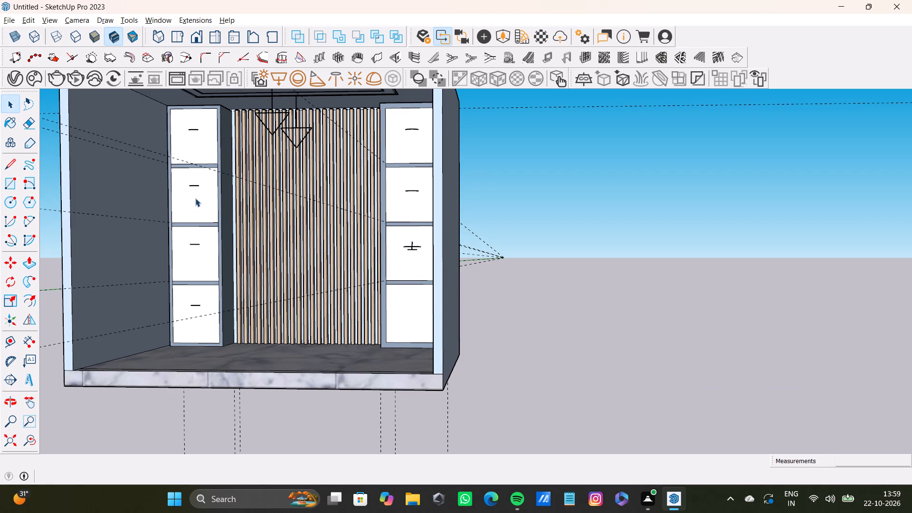
pyautogui.click(195, 198)
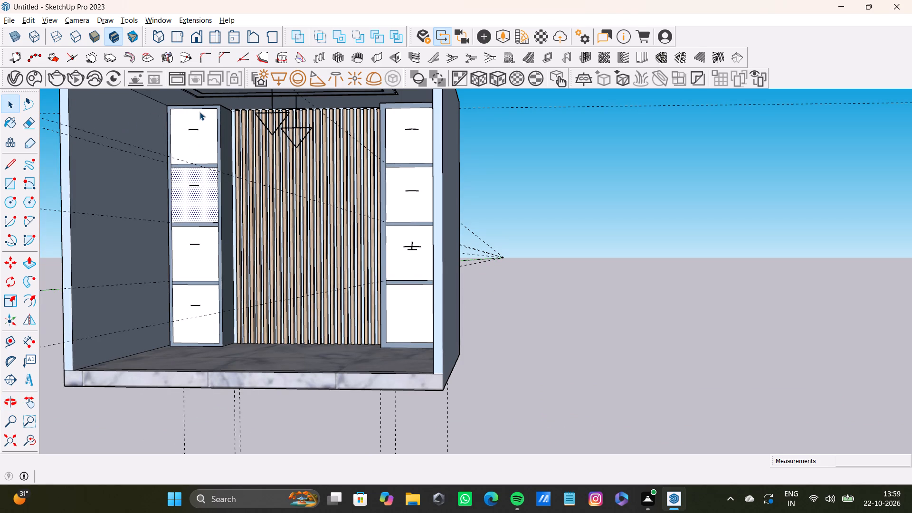
pyautogui.scroll(5, 158, 107)
pyautogui.click(217, 148)
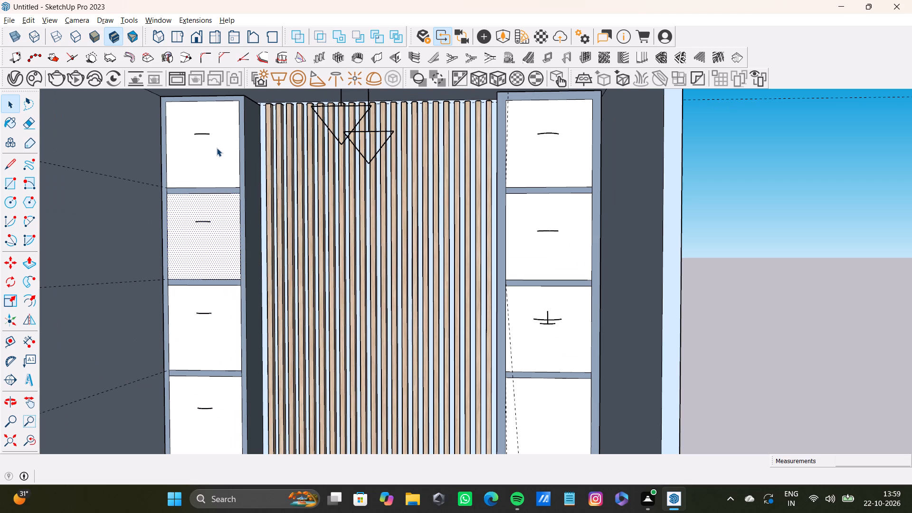
pyautogui.press('p')
pyautogui.moveTo(217, 148); pyautogui.dragTo(215, 151)
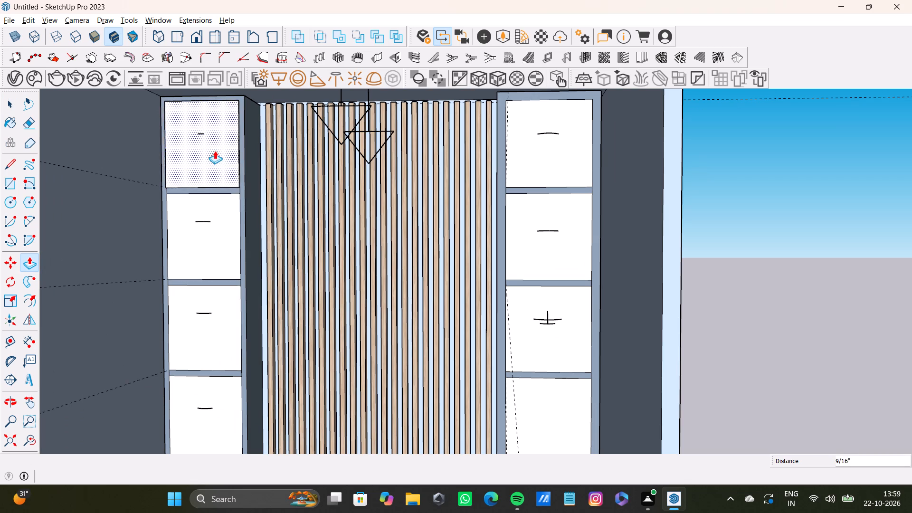
pyautogui.moveTo(215, 151); pyautogui.dragTo(212, 154)
pyautogui.press('space')
# Pull the panel covering the left-hand shelf unit's second compartment from the top outward 1 1/2".
pyautogui.click(236, 226)
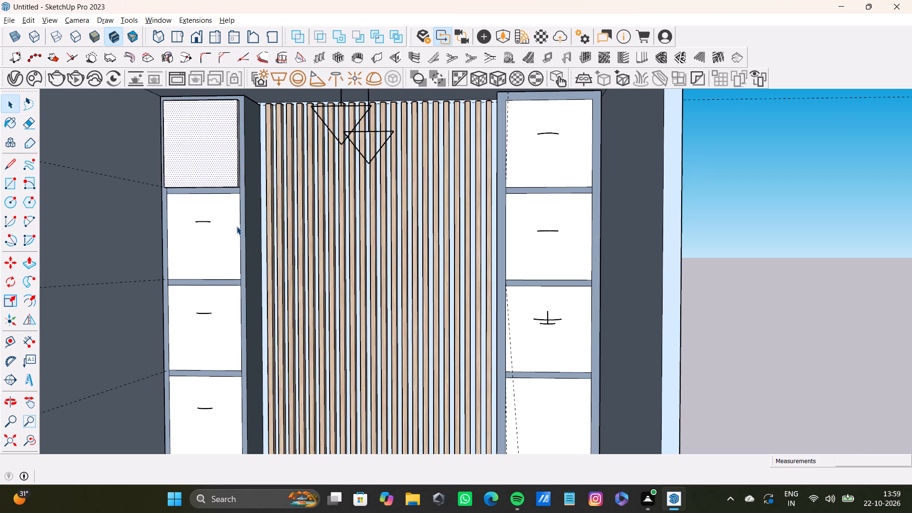
pyautogui.press('p')
pyautogui.moveTo(237, 222); pyautogui.dragTo(230, 184)
pyautogui.scroll(4, 228, 200)
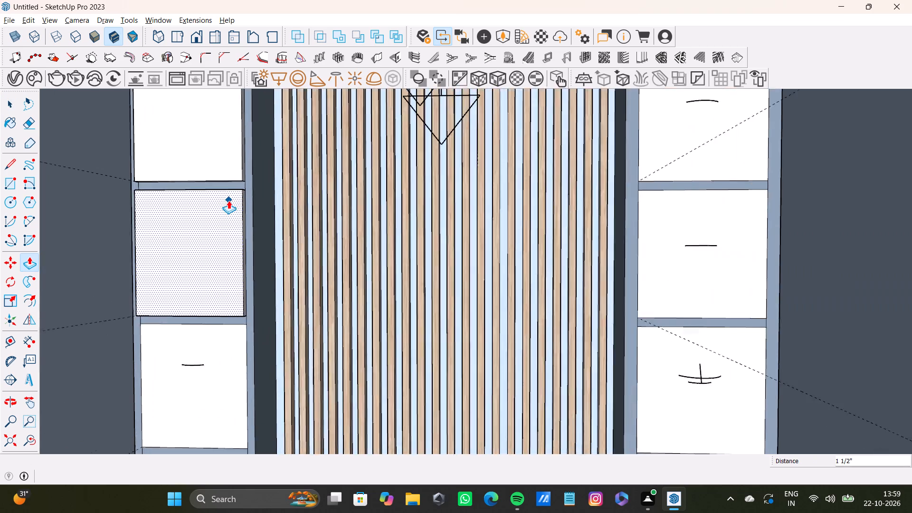
# Pull the panel covering the left-hand shelf unit's third compartment from the top outward 1 1/2".
pyautogui.scroll(2, 228, 200)
pyautogui.scroll(-8, 228, 204)
pyautogui.moveTo(235, 219); pyautogui.dragTo(246, 148, button='middle')
pyautogui.scroll(4, 247, 180)
pyautogui.press('space')
pyautogui.click(242, 243)
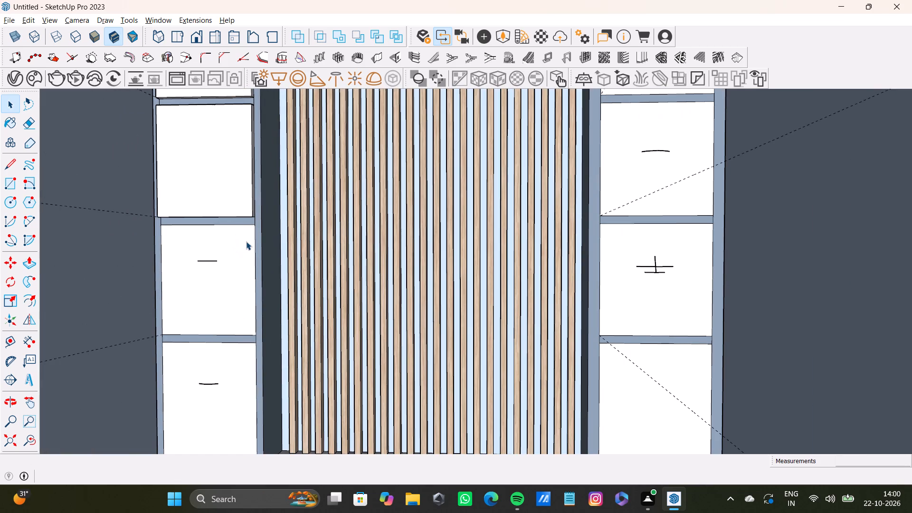
pyautogui.click(248, 240)
pyautogui.press('p')
pyautogui.moveTo(249, 240); pyautogui.dragTo(244, 209)
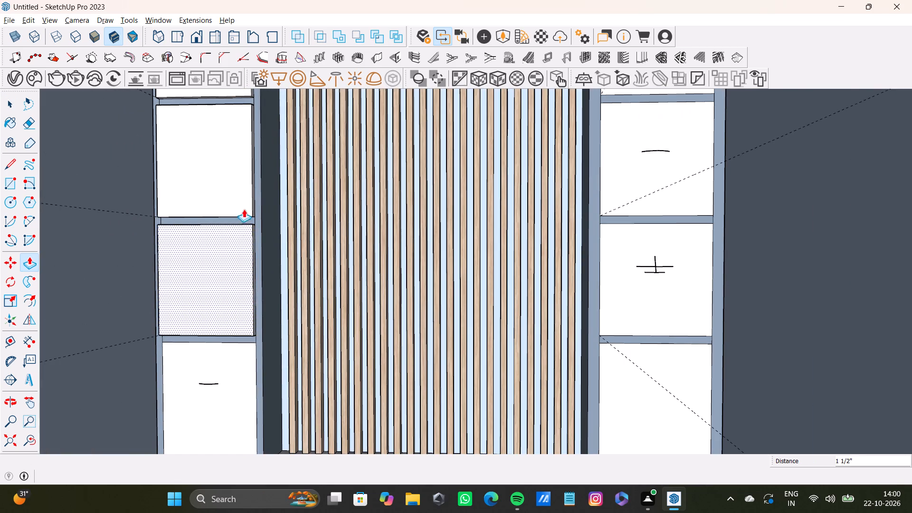
# Pull the panel covering the left-hand shelf unit's bottom compartment outward 1 1/2".
pyautogui.scroll(-5, 240, 238)
pyautogui.moveTo(244, 260); pyautogui.dragTo(241, 201, button='middle')
pyautogui.scroll(4, 237, 223)
pyautogui.press('space')
pyautogui.click(241, 309)
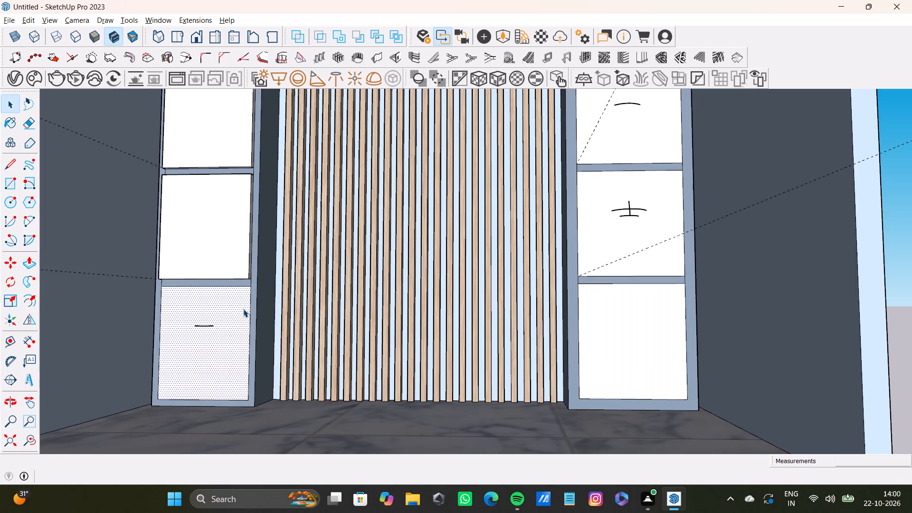
pyautogui.press('p')
pyautogui.moveTo(241, 308); pyautogui.dragTo(228, 276)
# Pull the panel covering the right-hand shelf unit's top compartment outward about 1 9/16".
pyautogui.scroll(-4, 228, 275)
pyautogui.moveTo(239, 265); pyautogui.dragTo(249, 314, button='middle')
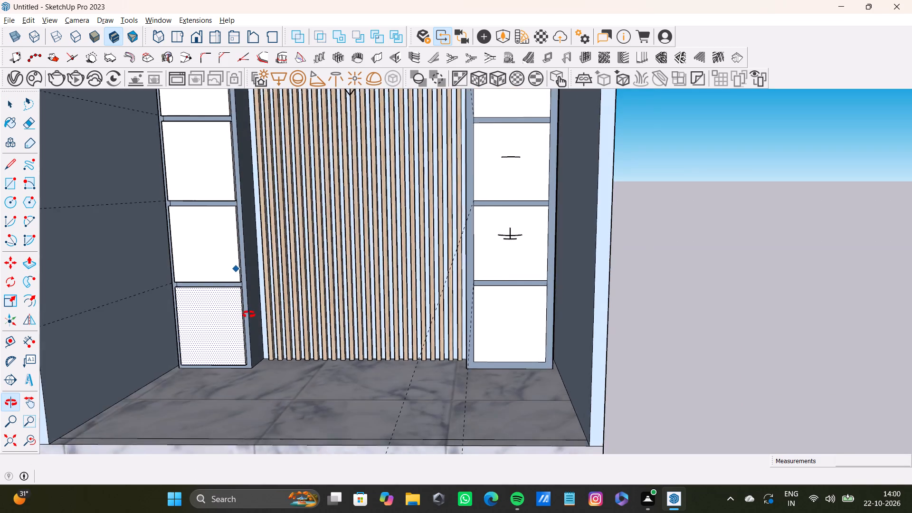
pyautogui.moveTo(249, 314); pyautogui.dragTo(284, 316, button='middle')
pyautogui.scroll(19, 254, 296)
pyautogui.scroll(-5, 214, 290)
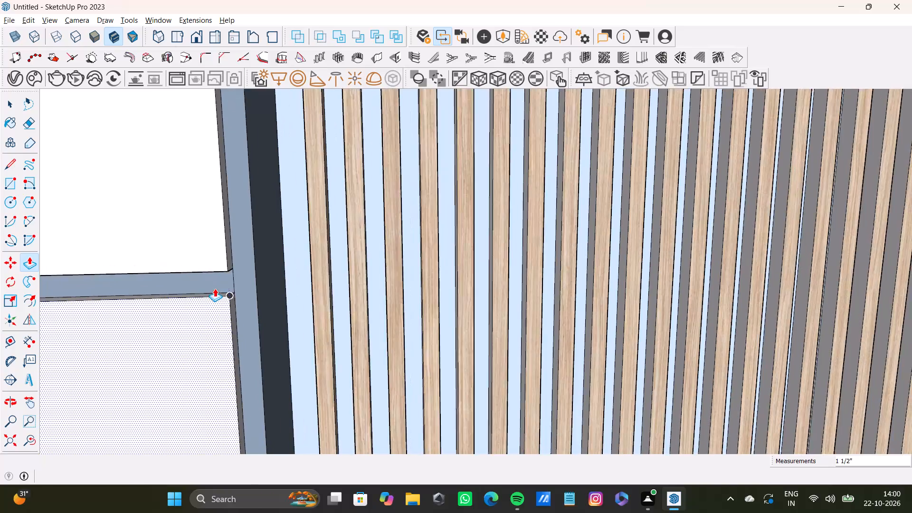
pyautogui.scroll(-3, 215, 288)
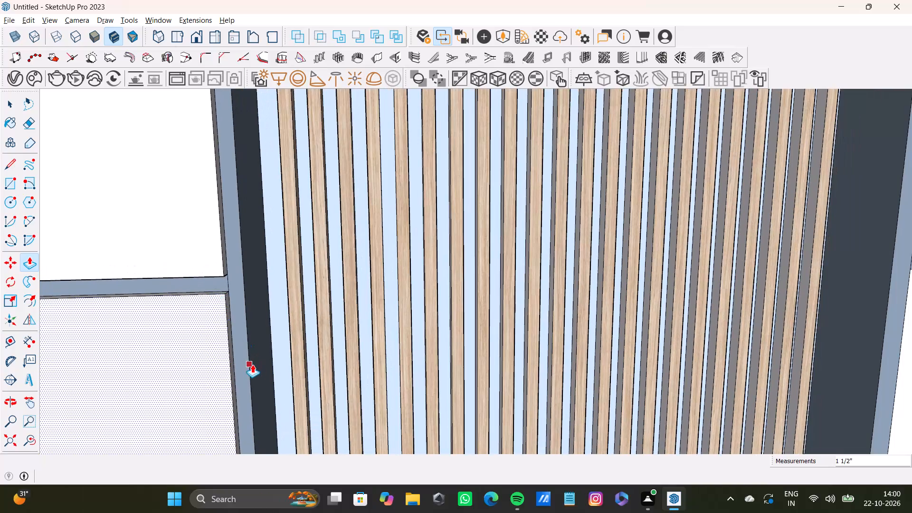
pyautogui.scroll(-18, 225, 342)
pyautogui.keyDown('shift'); pyautogui.moveTo(251, 327); pyautogui.dragTo(242, 348, button='middle'); pyautogui.keyUp('shift')
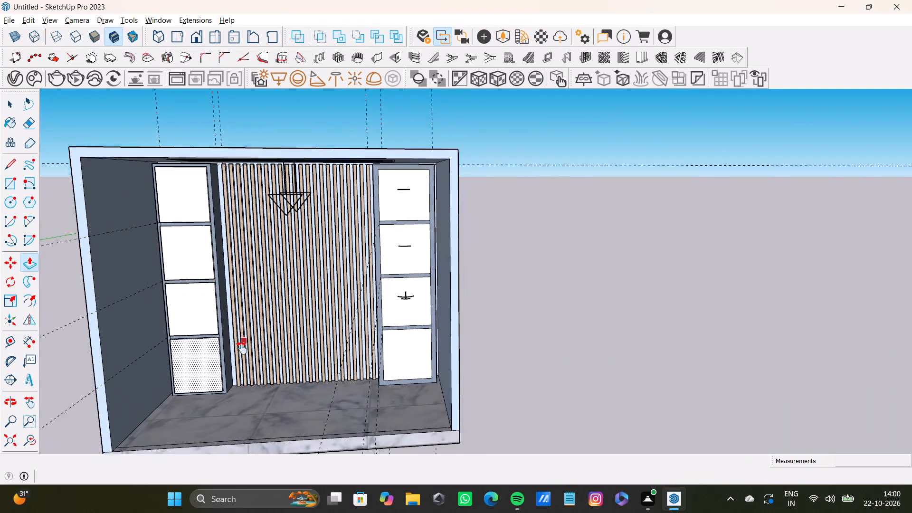
pyautogui.keyDown('shift'); pyautogui.moveTo(242, 348); pyautogui.dragTo(279, 307, button='middle'); pyautogui.keyUp('shift')
pyautogui.scroll(13, 352, 257)
pyautogui.press('space')
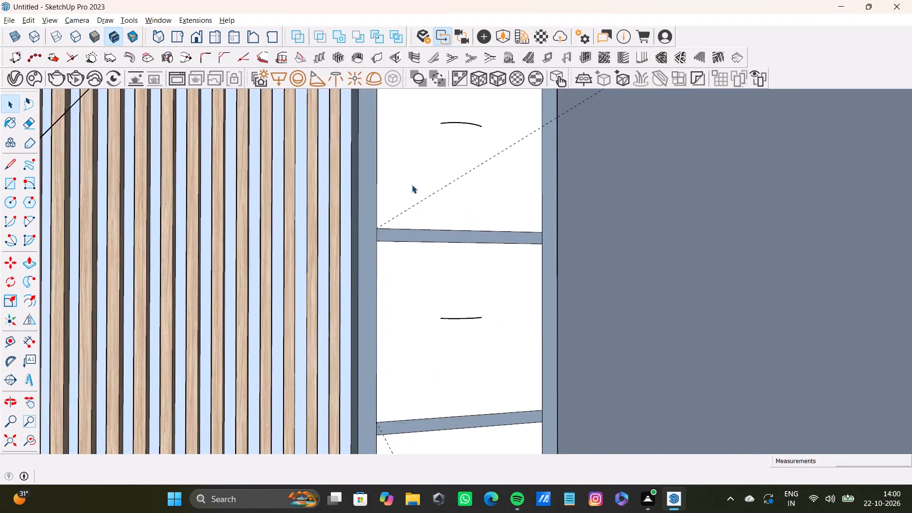
pyautogui.click(411, 185)
pyautogui.press('p')
pyautogui.moveTo(411, 185); pyautogui.dragTo(414, 185)
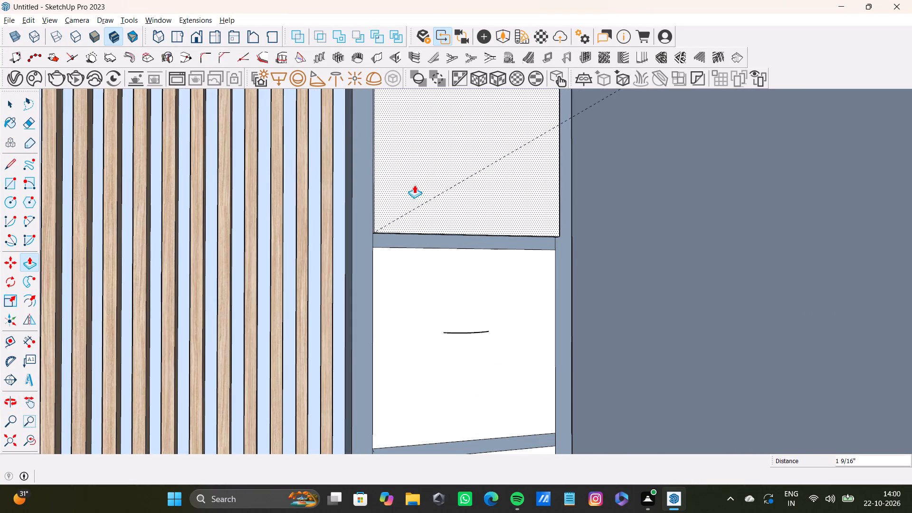
pyautogui.moveTo(414, 185); pyautogui.dragTo(416, 185)
# Pull the panel covering the right-hand shelf unit's second compartment from the top outward about 2 5/16".
pyautogui.scroll(-8, 415, 194)
pyautogui.moveTo(430, 242); pyautogui.dragTo(476, 206, button='middle')
pyautogui.press('space')
pyautogui.click(414, 246)
pyautogui.press('p')
pyautogui.moveTo(413, 239); pyautogui.dragTo(405, 211)
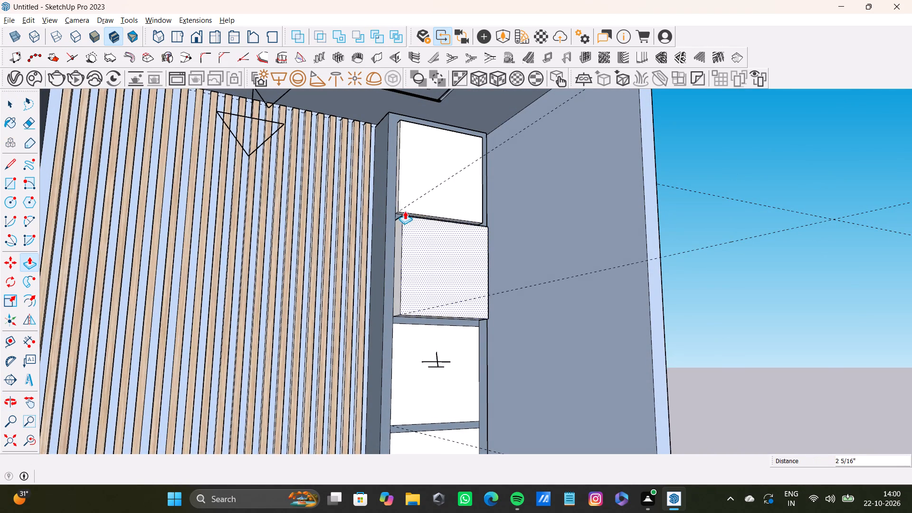
pyautogui.moveTo(405, 211); pyautogui.dragTo(404, 211)
pyautogui.press('space')
# Pull the panel covering the right-hand shelf unit's third compartment from the top outward, then adjust its depth.
pyautogui.scroll(-4, 418, 285)
pyautogui.moveTo(418, 313); pyautogui.dragTo(408, 291, button='middle')
pyautogui.press('space')
pyautogui.click(418, 330)
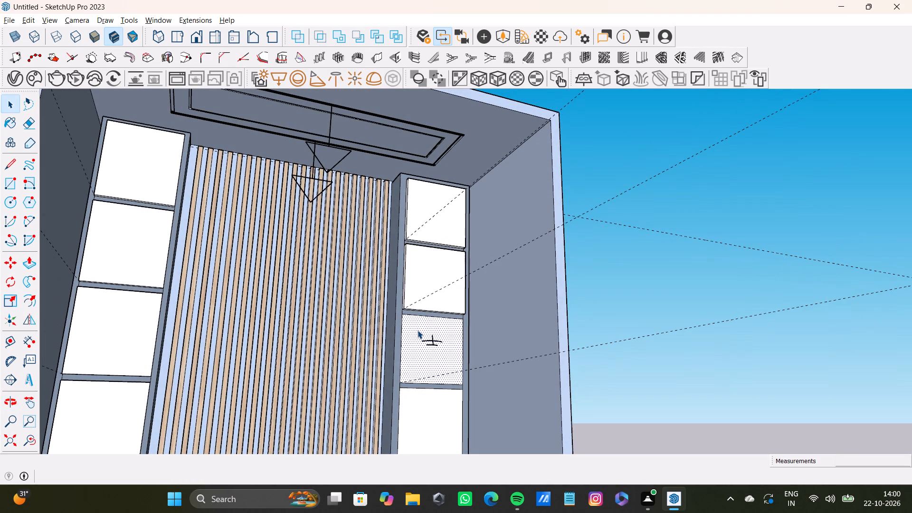
pyautogui.press('p')
pyautogui.moveTo(418, 329); pyautogui.dragTo(415, 304)
pyautogui.moveTo(416, 329); pyautogui.dragTo(410, 318)
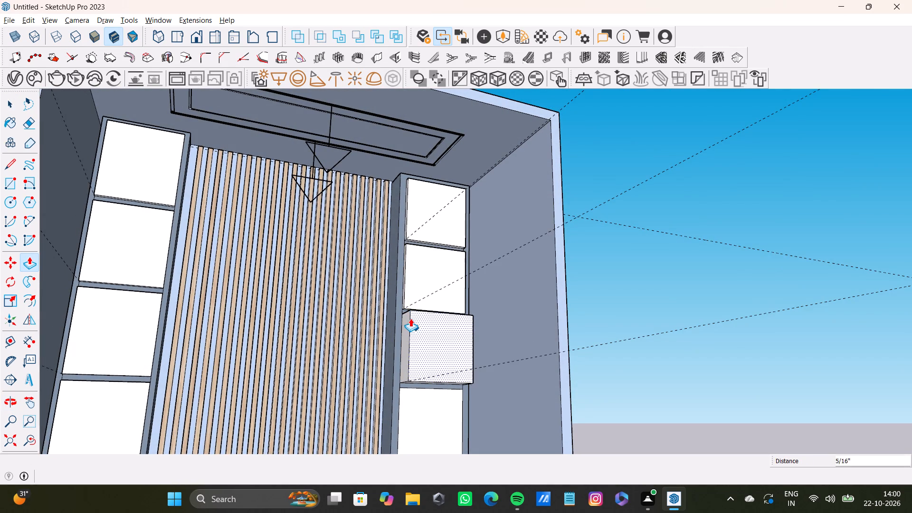
pyautogui.moveTo(410, 318); pyautogui.dragTo(403, 307)
# Pull the panel covering the right-hand shelf unit's bottom compartment outward 2 5/16".
pyautogui.scroll(-5, 399, 362)
pyautogui.moveTo(399, 367); pyautogui.dragTo(399, 260, button='middle')
pyautogui.scroll(6, 399, 267)
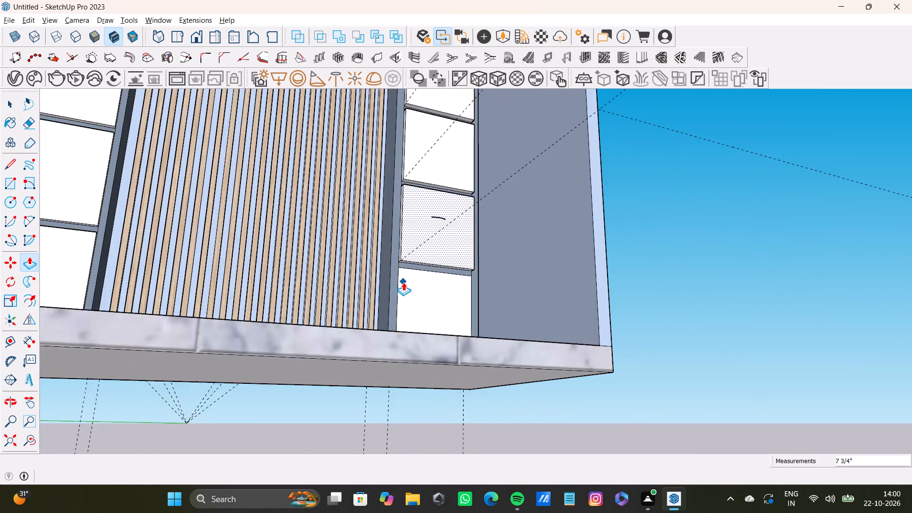
pyautogui.moveTo(406, 284); pyautogui.dragTo(437, 327, button='middle')
pyautogui.press('space')
pyautogui.click(417, 291)
pyautogui.press('p')
pyautogui.moveTo(416, 290); pyautogui.dragTo(413, 257)
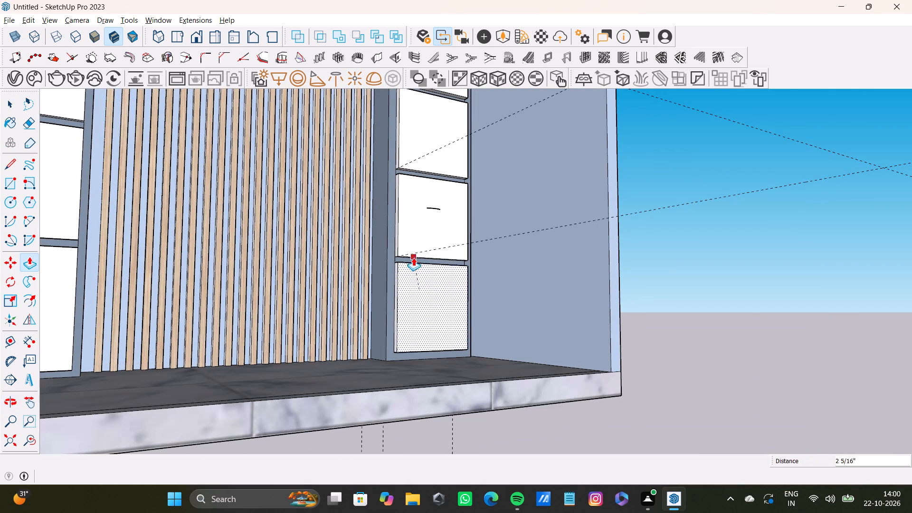
pyautogui.moveTo(413, 257); pyautogui.dragTo(413, 250)
# Select the front face and inner side face, with their edges, of the left-hand shelf unit's top panel.
pyautogui.scroll(-1, 411, 247)
pyautogui.moveTo(410, 247); pyautogui.dragTo(350, 315, button='middle')
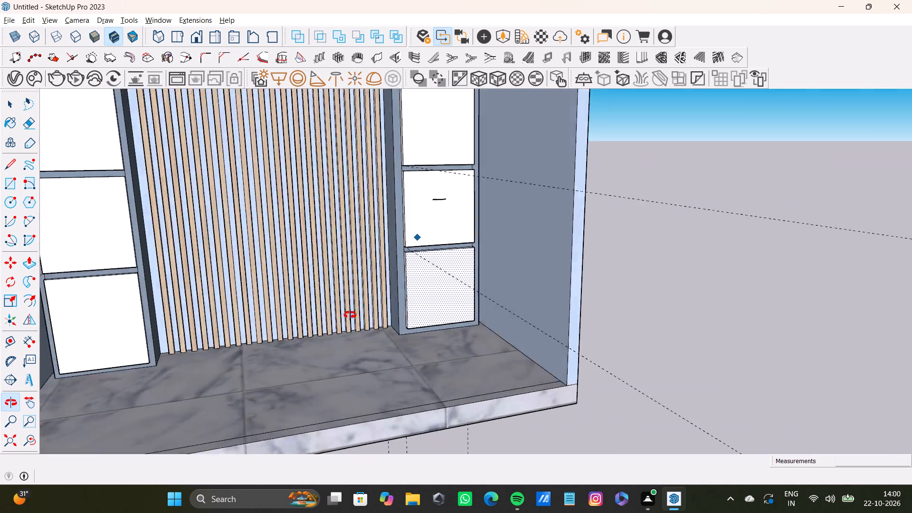
pyautogui.moveTo(350, 315); pyautogui.dragTo(316, 315, button='middle')
pyautogui.scroll(-4, 297, 311)
pyautogui.keyDown('shift'); pyautogui.moveTo(295, 288); pyautogui.dragTo(337, 316, button='middle'); pyautogui.keyUp('shift')
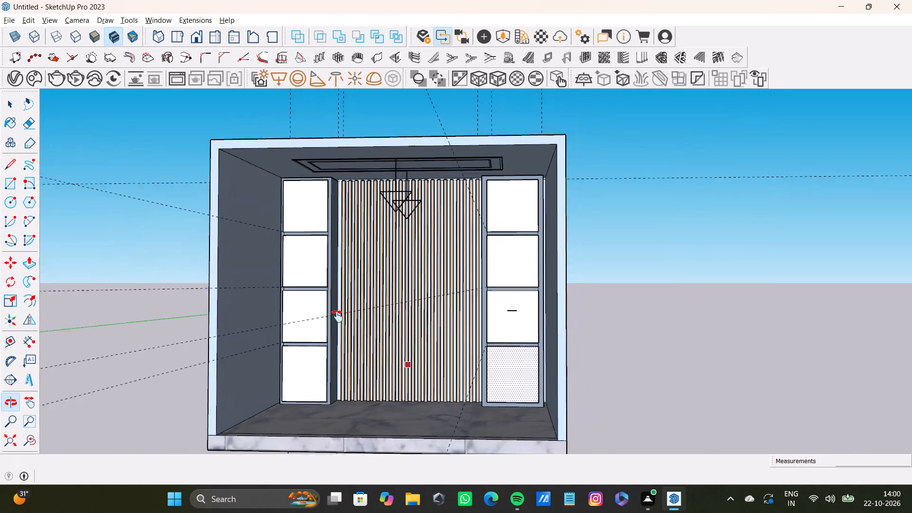
pyautogui.keyDown('shift'); pyautogui.moveTo(337, 316); pyautogui.dragTo(410, 311, button='middle'); pyautogui.keyUp('shift')
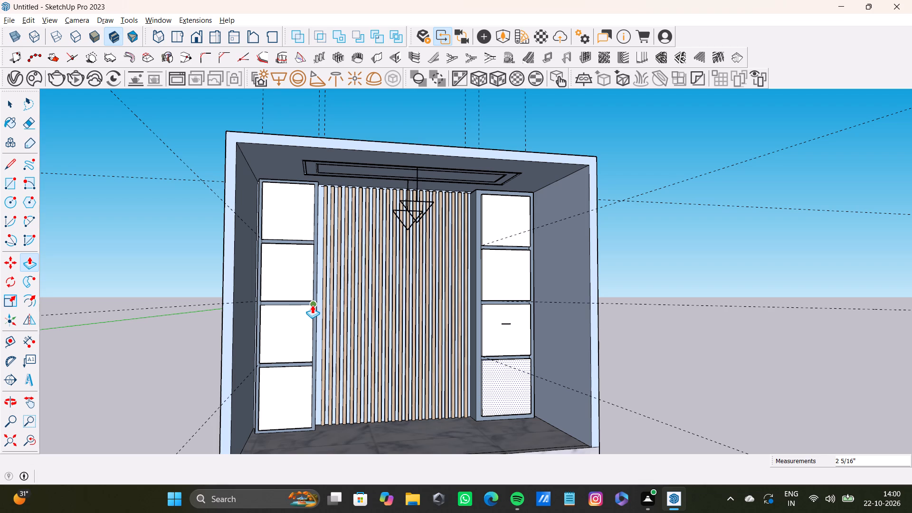
pyautogui.press('space')
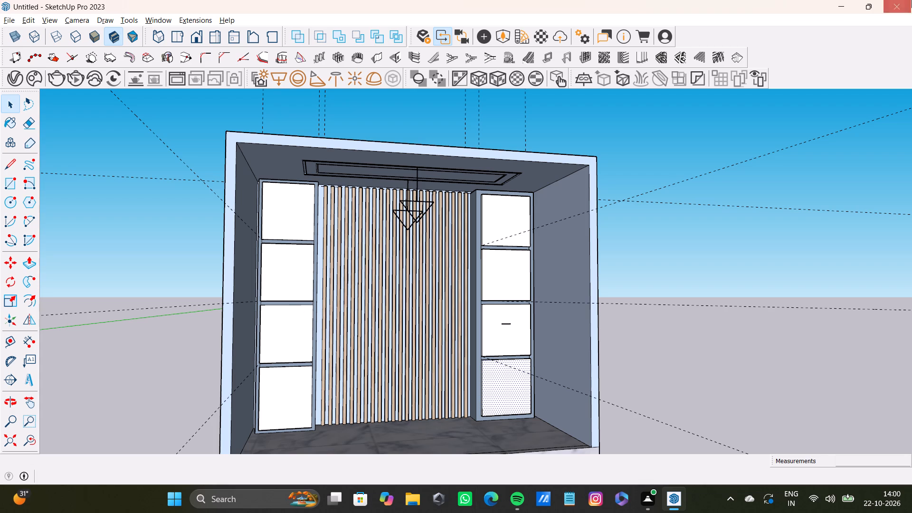
pyautogui.press('space')
pyautogui.scroll(4, 285, 287)
pyautogui.moveTo(326, 278); pyautogui.dragTo(240, 310, button='middle')
pyautogui.scroll(7, 251, 251)
pyautogui.keyDown('shift'); pyautogui.doubleClick(329, 188); pyautogui.keyUp('shift')
pyautogui.keyDown('shift'); pyautogui.scroll(2, 355, 193); pyautogui.keyUp('shift')
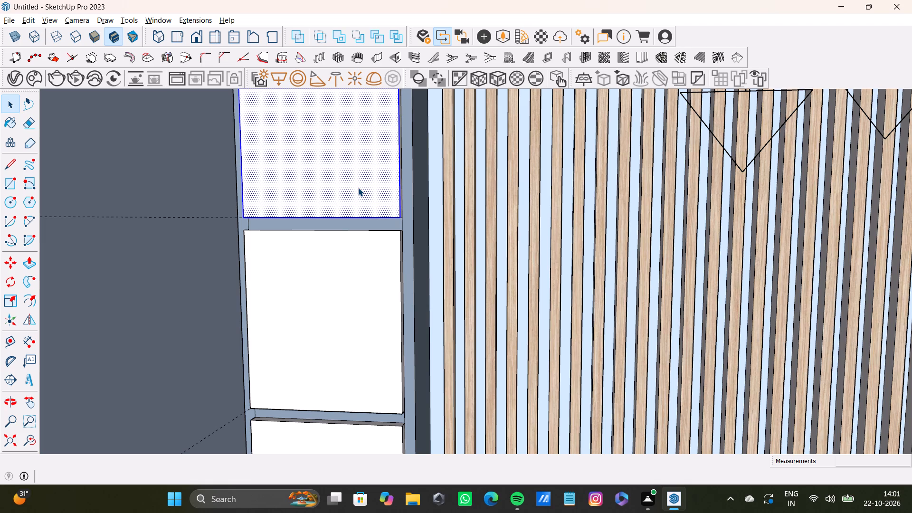
pyautogui.scroll(-5, 346, 249)
pyautogui.moveTo(352, 247); pyautogui.dragTo(334, 253, button='middle')
pyautogui.scroll(5, 428, 209)
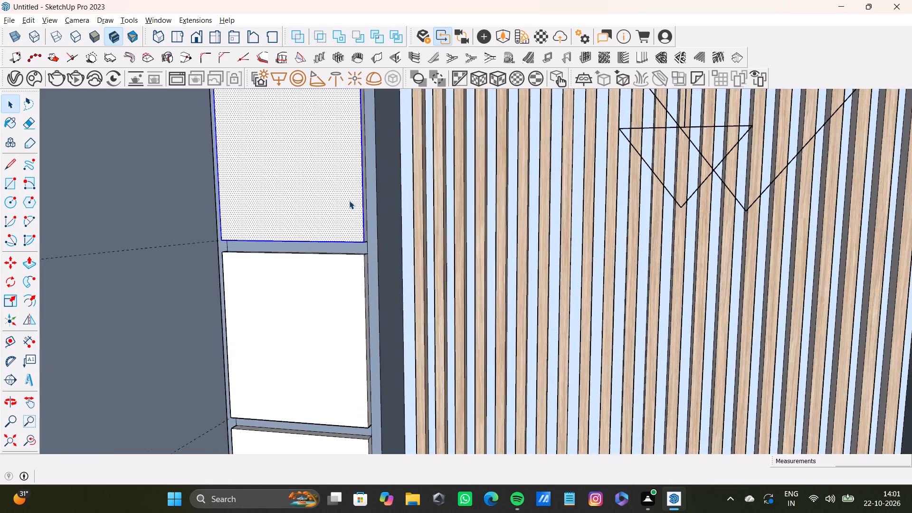
pyautogui.scroll(11, 349, 200)
pyautogui.keyDown('shift'); pyautogui.doubleClick(321, 262); pyautogui.keyUp('shift')
pyautogui.keyDown('shift'); pyautogui.scroll(-9, 320, 263); pyautogui.keyUp('shift')
pyautogui.keyDown('shift'); pyautogui.moveTo(317, 265); pyautogui.dragTo(326, 373, button='middle'); pyautogui.keyUp('shift')
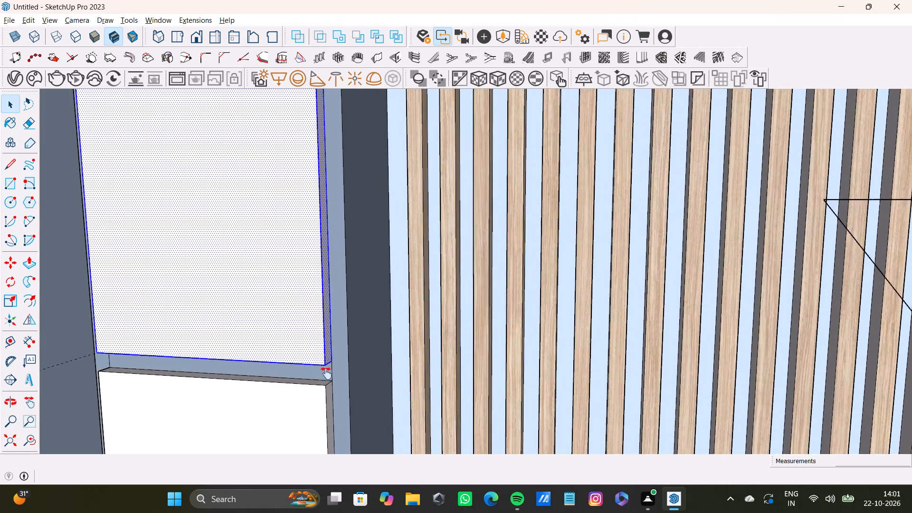
# Extend the selection to the outer side of the left-hand shelf unit's top panel, including its edges.
pyautogui.keyDown('shift'); pyautogui.moveTo(326, 373); pyautogui.dragTo(576, 426, button='middle'); pyautogui.keyUp('shift')
pyautogui.scroll(4, 272, 342)
pyautogui.moveTo(228, 342); pyautogui.dragTo(289, 349, button='middle')
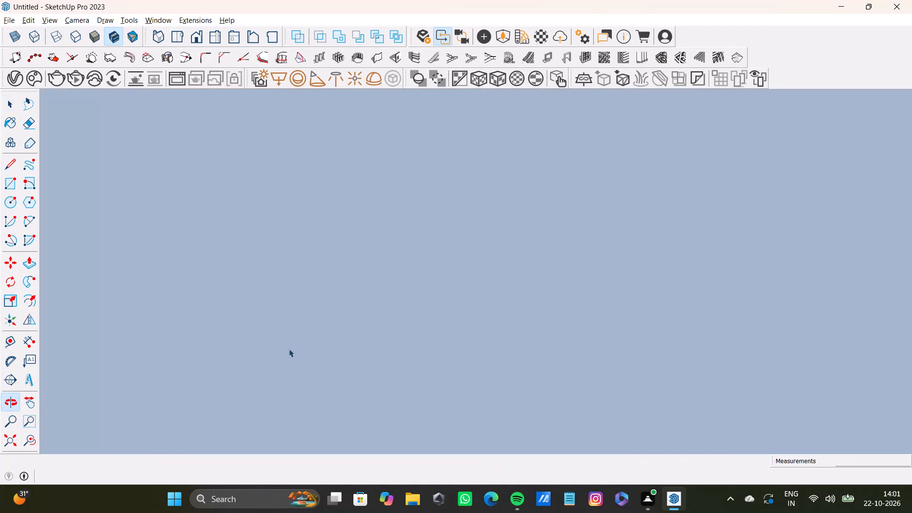
pyautogui.click(28, 438)
pyautogui.scroll(3, 127, 375)
pyautogui.moveTo(120, 377); pyautogui.dragTo(137, 377, button='middle')
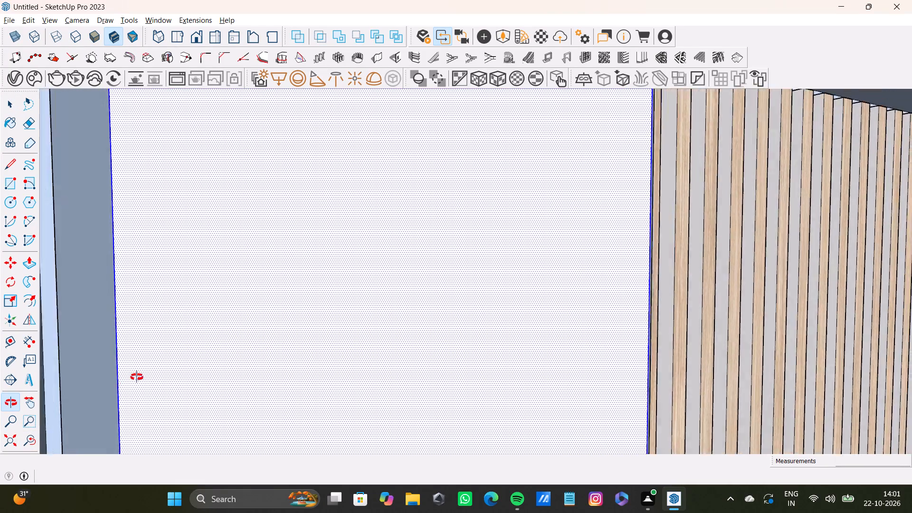
pyautogui.moveTo(137, 377); pyautogui.dragTo(172, 389, button='middle')
pyautogui.scroll(7, 149, 391)
pyautogui.keyDown('shift'); pyautogui.click(140, 407); pyautogui.keyUp('shift')
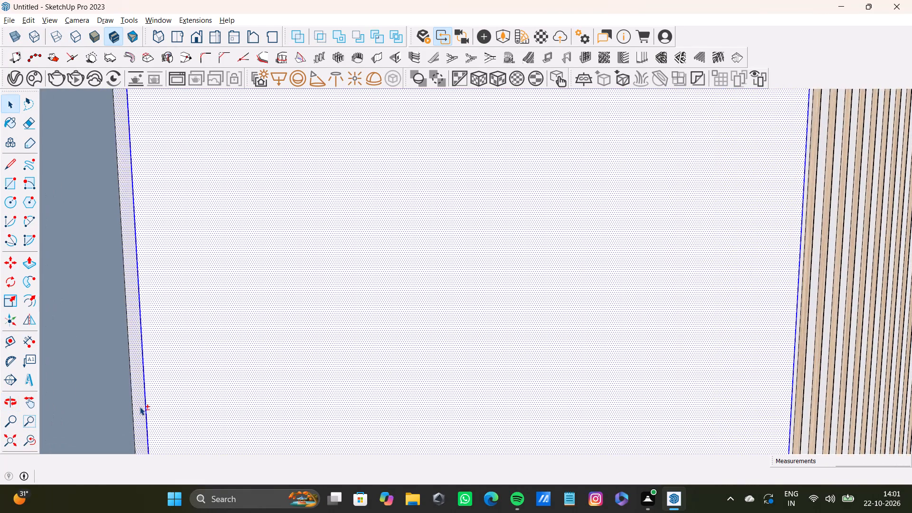
pyautogui.keyDown('shift'); pyautogui.scroll(-1, 140, 407); pyautogui.keyUp('shift')
pyautogui.keyDown('shift'); pyautogui.click(134, 403); pyautogui.keyUp('shift')
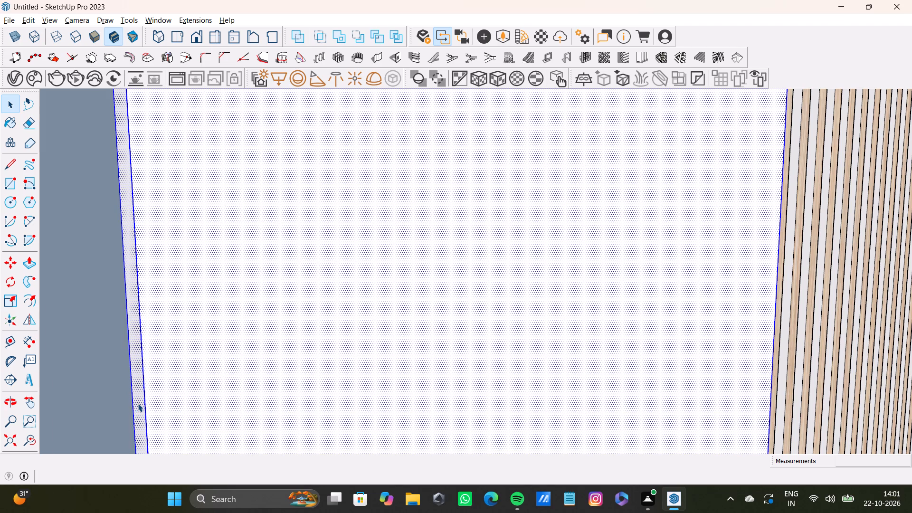
pyautogui.scroll(-17, 138, 403)
pyautogui.click(34, 435)
pyautogui.scroll(5, 113, 350)
pyautogui.keyDown('shift'); pyautogui.click(152, 348); pyautogui.keyUp('shift')
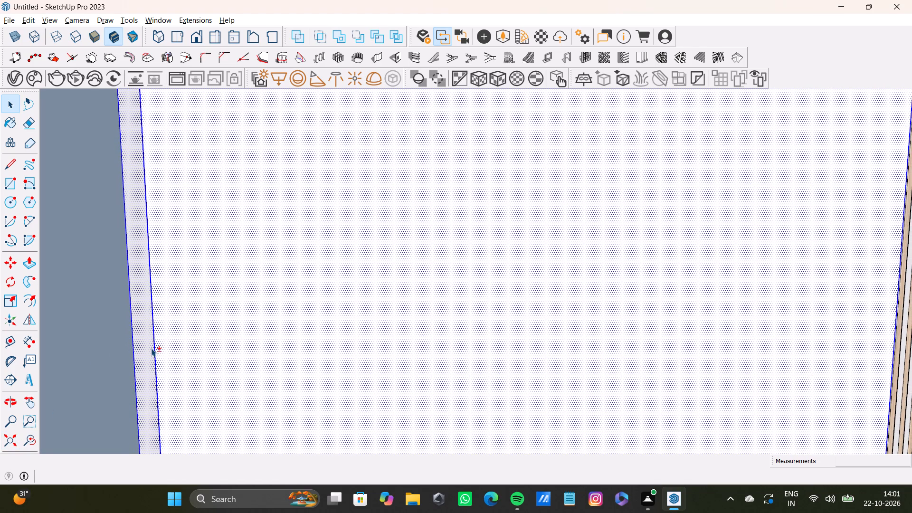
pyautogui.keyDown('shift'); pyautogui.scroll(-20, 150, 348); pyautogui.keyUp('shift')
pyautogui.keyDown('shift'); pyautogui.scroll(-4, 150, 348); pyautogui.keyUp('shift')
pyautogui.keyDown('shift'); pyautogui.click(23, 441); pyautogui.keyUp('shift')
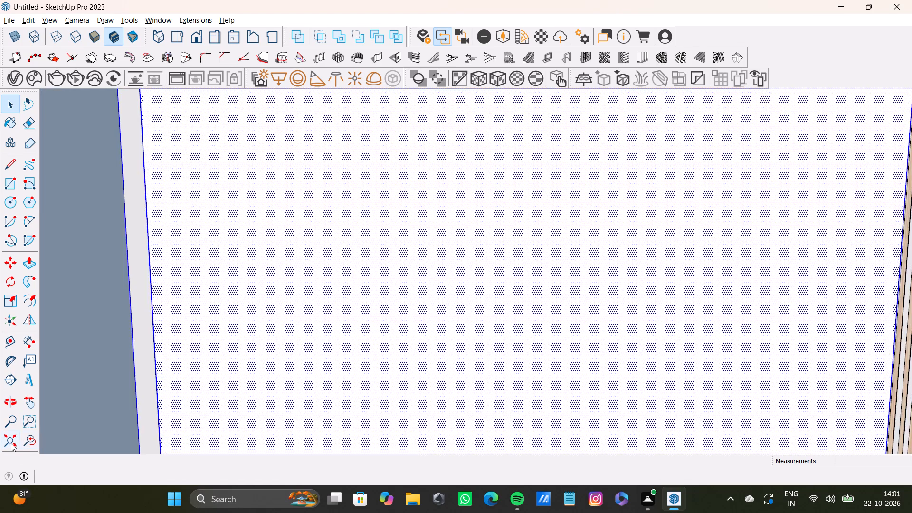
# Add the front face and inner side face, with their edges, of the left-hand shelf unit's second panel from the top to the selection.
pyautogui.keyDown('shift'); pyautogui.click(10, 443); pyautogui.keyUp('shift')
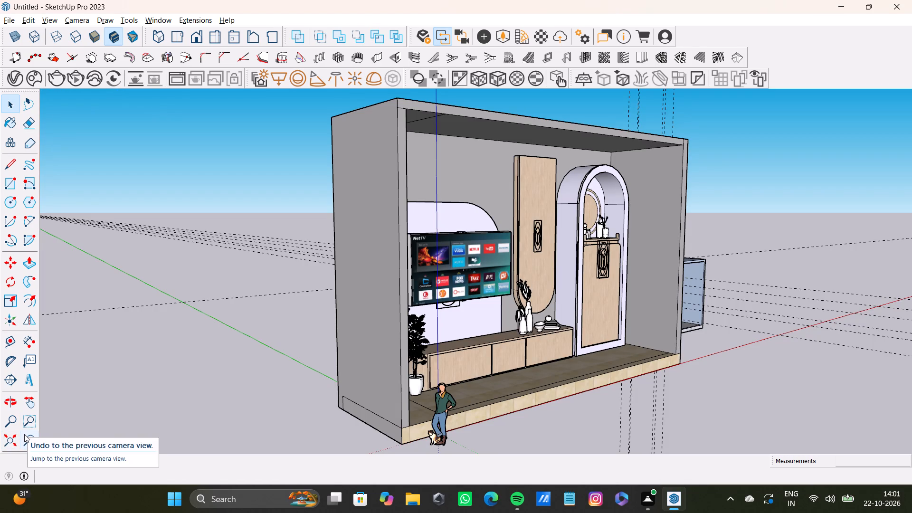
pyautogui.keyDown('shift'); pyautogui.moveTo(645, 326); pyautogui.dragTo(331, 361, button='middle'); pyautogui.keyUp('shift')
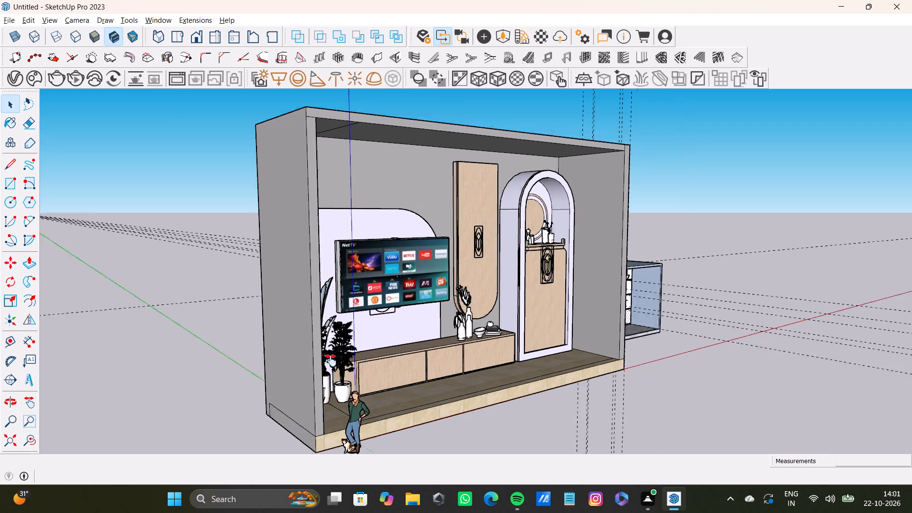
pyautogui.keyDown('shift'); pyautogui.moveTo(331, 361); pyautogui.dragTo(47, 402, button='middle'); pyautogui.keyUp('shift')
pyautogui.keyDown('shift'); pyautogui.scroll(13, 79, 375); pyautogui.keyUp('shift')
pyautogui.moveTo(175, 333); pyautogui.dragTo(84, 344, button='middle')
pyautogui.scroll(6, 138, 298)
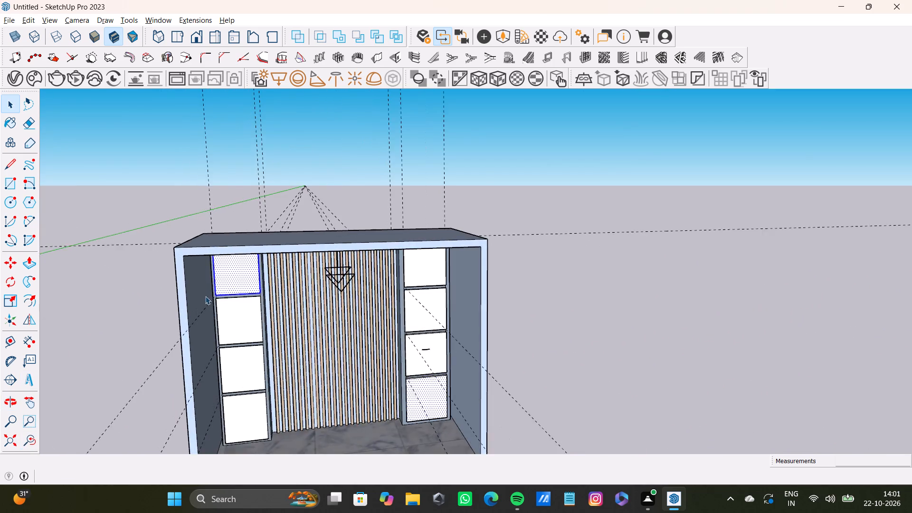
pyautogui.scroll(5, 205, 296)
pyautogui.moveTo(301, 345); pyautogui.dragTo(258, 347, button='middle')
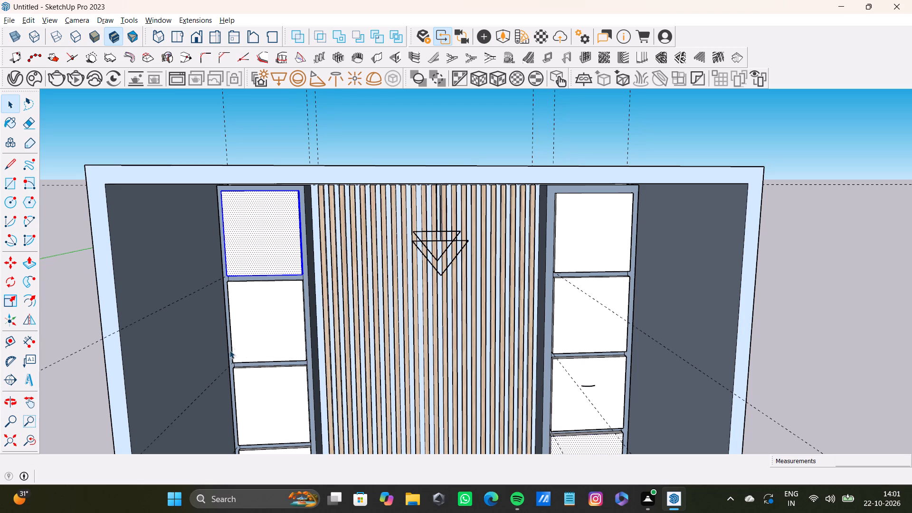
pyautogui.scroll(6, 268, 401)
pyautogui.moveTo(284, 304); pyautogui.dragTo(228, 304, button='middle')
pyautogui.scroll(4, 265, 274)
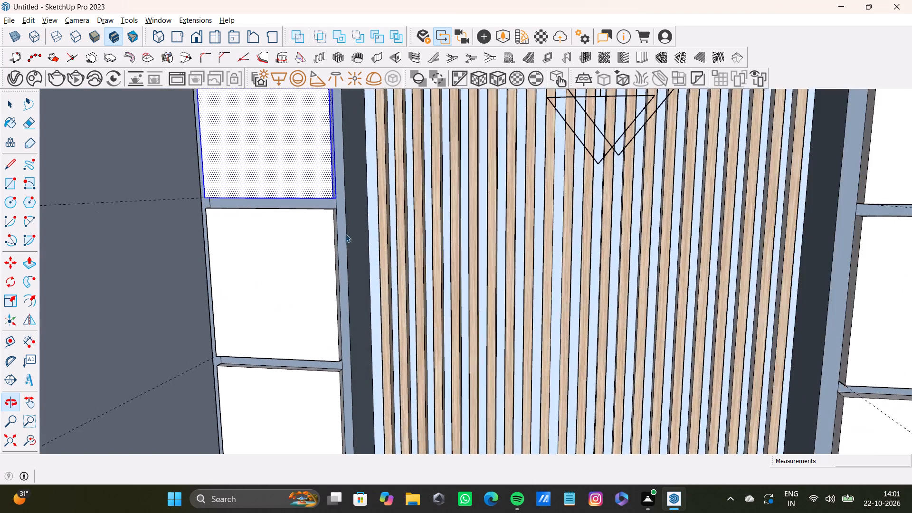
pyautogui.scroll(2, 345, 234)
pyautogui.keyDown('shift'); pyautogui.moveTo(361, 227); pyautogui.dragTo(339, 250, button='middle'); pyautogui.keyUp('shift')
pyautogui.keyDown('shift'); pyautogui.scroll(3, 323, 247); pyautogui.keyUp('shift')
pyautogui.keyDown('shift'); pyautogui.doubleClick(323, 244); pyautogui.keyUp('shift')
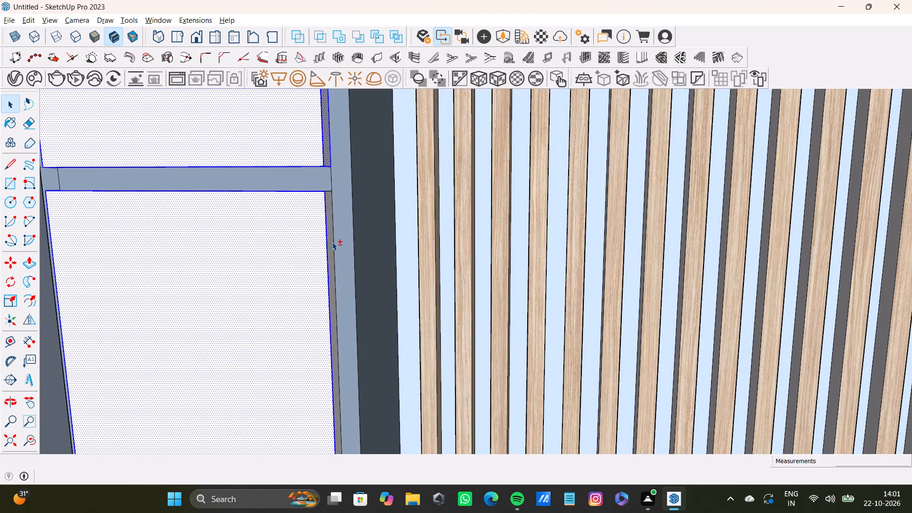
pyautogui.keyDown('shift'); pyautogui.doubleClick(332, 242); pyautogui.keyUp('shift')
pyautogui.keyDown('shift'); pyautogui.click(342, 236); pyautogui.keyUp('shift')
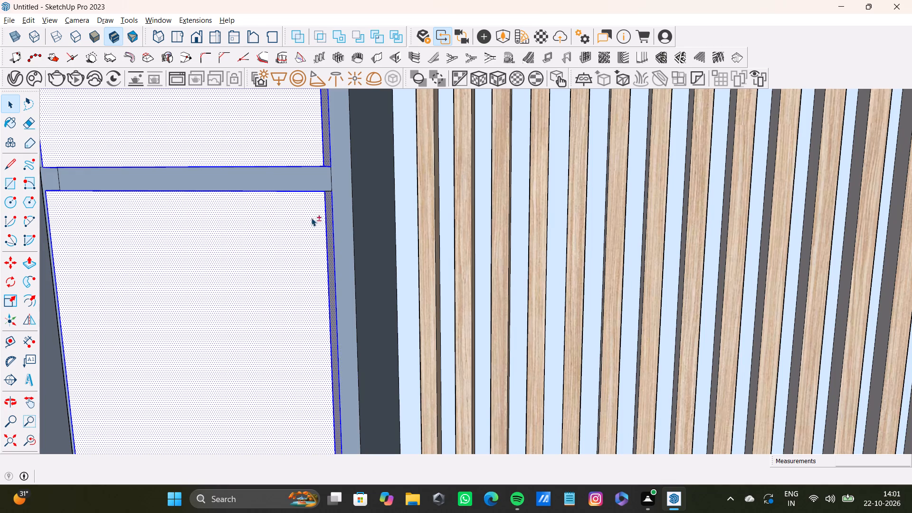
# Extend the selection to the top panel's underside and the second panel's upper inner corner edge on the left-hand shelf unit.
pyautogui.keyDown('shift'); pyautogui.moveTo(311, 218); pyautogui.dragTo(350, 293, button='middle'); pyautogui.keyUp('shift')
pyautogui.keyDown('shift'); pyautogui.scroll(9, 343, 263); pyautogui.keyUp('shift')
pyautogui.keyDown('shift'); pyautogui.click(330, 239); pyautogui.keyUp('shift')
pyautogui.keyDown('shift'); pyautogui.scroll(-4, 330, 239); pyautogui.keyUp('shift')
pyautogui.keyDown('shift'); pyautogui.moveTo(332, 239); pyautogui.dragTo(364, 159, button='middle'); pyautogui.keyUp('shift')
pyautogui.keyDown('shift'); pyautogui.scroll(3, 359, 186); pyautogui.keyUp('shift')
pyautogui.keyDown('shift'); pyautogui.click(362, 190); pyautogui.keyUp('shift')
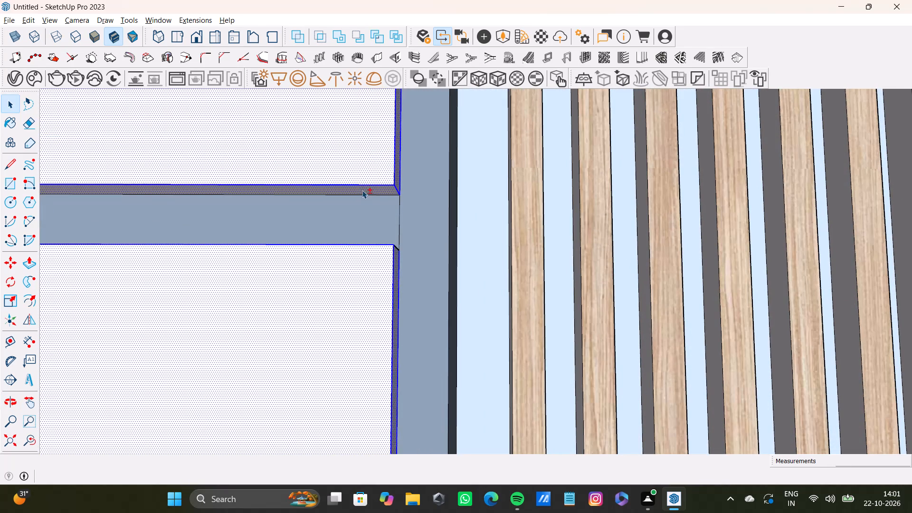
pyautogui.keyDown('shift'); pyautogui.scroll(-8, 323, 248); pyautogui.keyUp('shift')
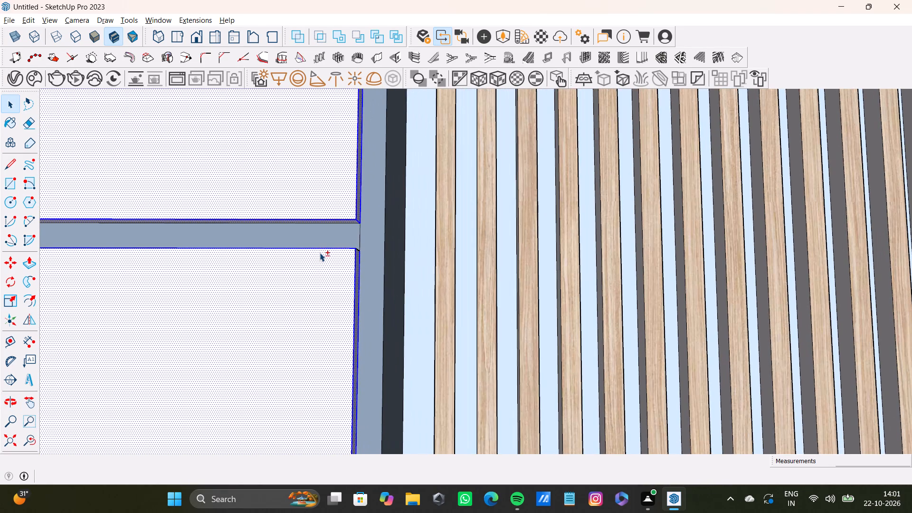
pyautogui.keyDown('shift'); pyautogui.moveTo(317, 304); pyautogui.dragTo(313, 186, button='middle'); pyautogui.keyUp('shift')
pyautogui.keyDown('shift'); pyautogui.scroll(-1, 312, 187); pyautogui.keyUp('shift')
pyautogui.keyDown('shift'); pyautogui.scroll(4, 291, 216); pyautogui.keyUp('shift')
pyautogui.keyDown('shift'); pyautogui.scroll(-8, 291, 216); pyautogui.keyUp('shift')
pyautogui.keyDown('shift'); pyautogui.scroll(17, 327, 179); pyautogui.keyUp('shift')
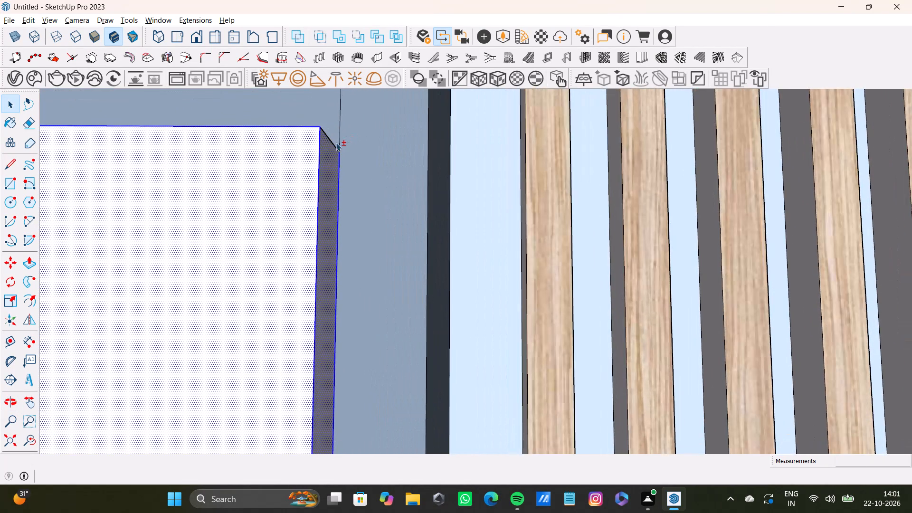
pyautogui.keyDown('shift'); pyautogui.click(333, 143); pyautogui.keyUp('shift')
# Add the outer side face of the left-hand unit's second panel, with its rear edge and short upper corner edge, to the selection.
pyautogui.keyDown('shift'); pyautogui.scroll(-16, 248, 217); pyautogui.keyUp('shift')
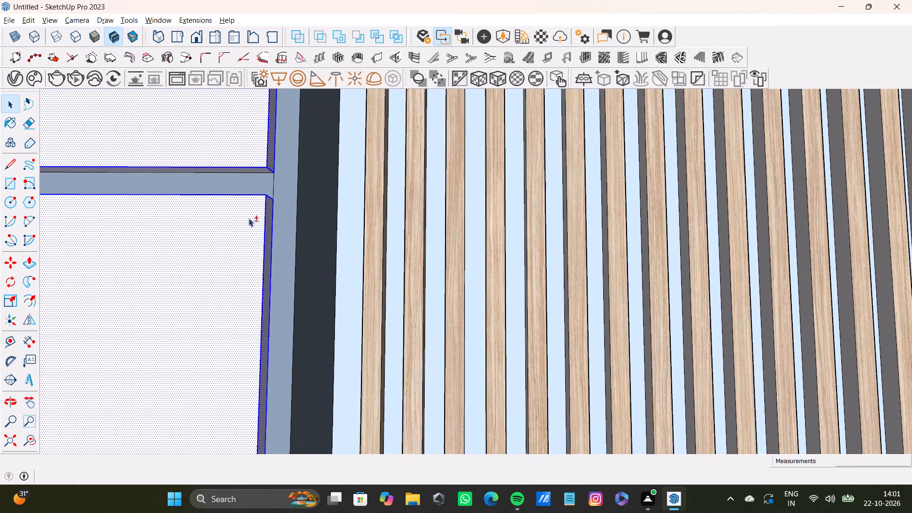
pyautogui.keyDown('shift'); pyautogui.moveTo(243, 236); pyautogui.dragTo(355, 154, button='middle'); pyautogui.keyUp('shift')
pyautogui.scroll(-9, 291, 209)
pyautogui.keyDown('shift'); pyautogui.moveTo(266, 238); pyautogui.dragTo(284, 235, button='middle'); pyautogui.keyUp('shift')
pyautogui.scroll(6, 238, 275)
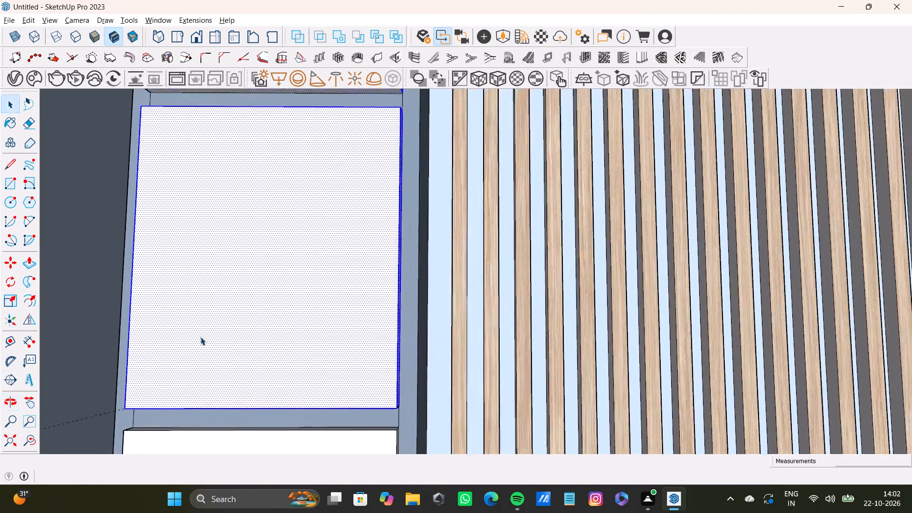
pyautogui.scroll(1, 200, 337)
pyautogui.moveTo(200, 337); pyautogui.dragTo(443, 356, button='middle')
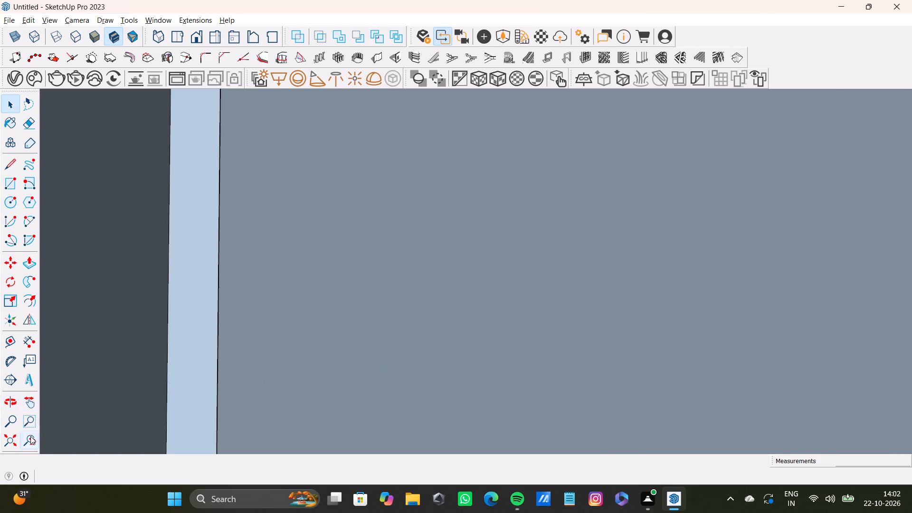
pyautogui.click(30, 436)
pyautogui.scroll(5, 295, 360)
pyautogui.moveTo(201, 351); pyautogui.dragTo(472, 338, button='middle')
pyautogui.moveTo(388, 349); pyautogui.dragTo(461, 370, button='middle')
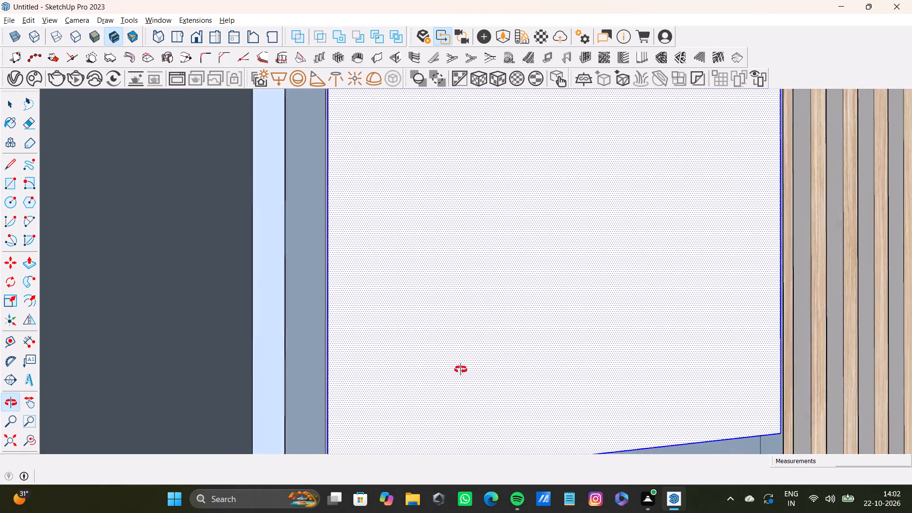
pyautogui.moveTo(461, 370); pyautogui.dragTo(478, 373, button='middle')
pyautogui.click(26, 439)
pyautogui.scroll(3, 219, 395)
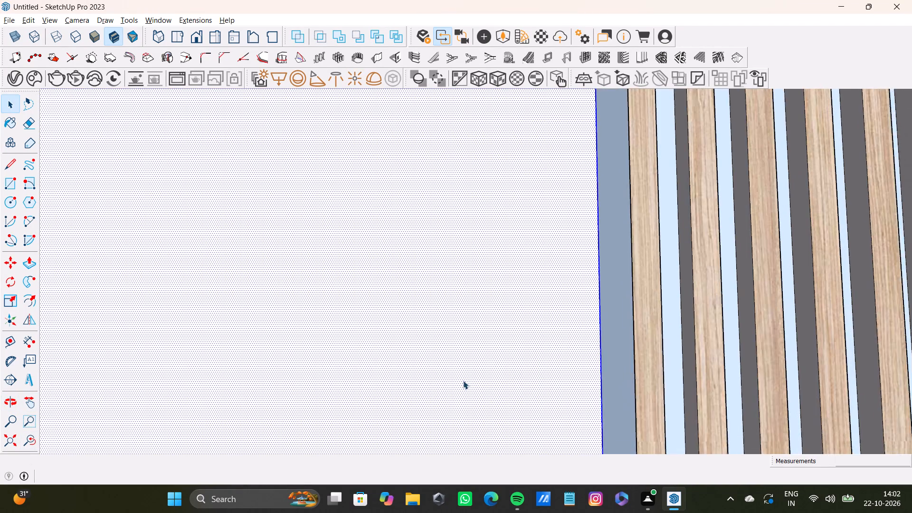
pyautogui.click(23, 444)
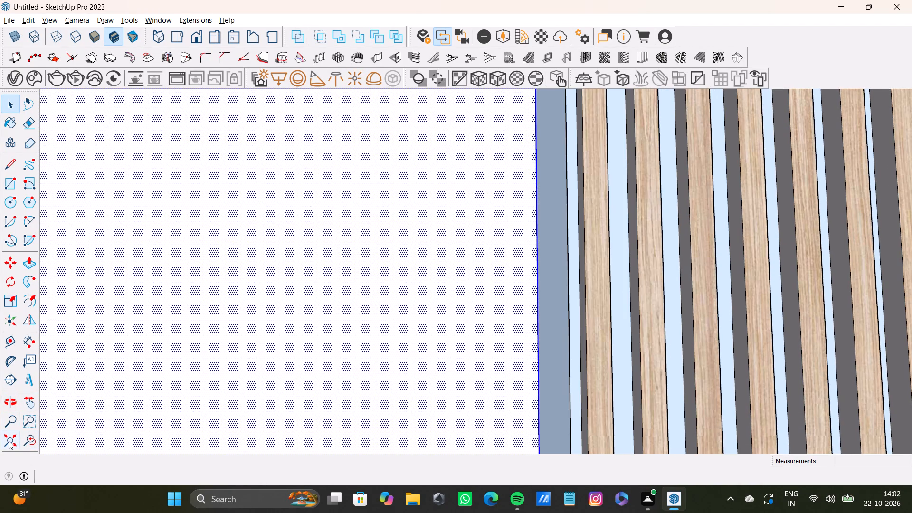
pyautogui.click(9, 441)
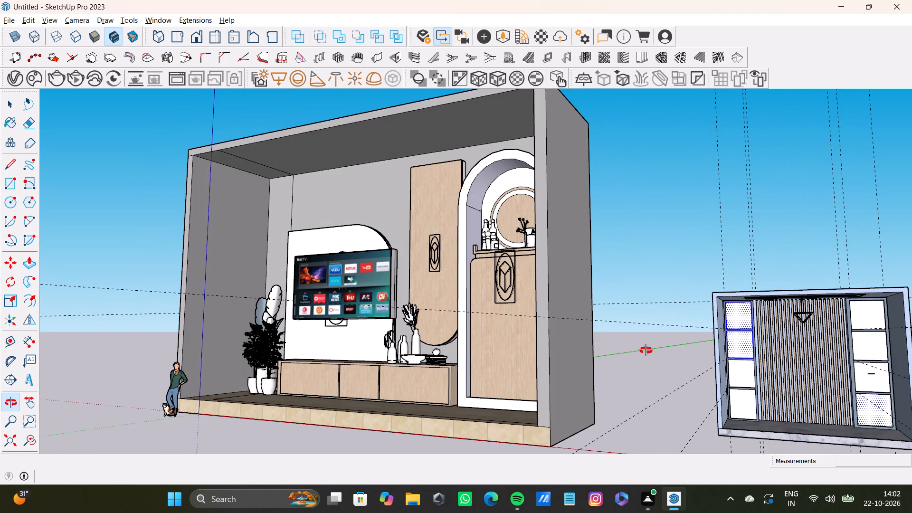
pyautogui.keyDown('shift'); pyautogui.scroll(20, 661, 324); pyautogui.keyUp('shift')
pyautogui.keyDown('shift'); pyautogui.scroll(1, 661, 324); pyautogui.keyUp('shift')
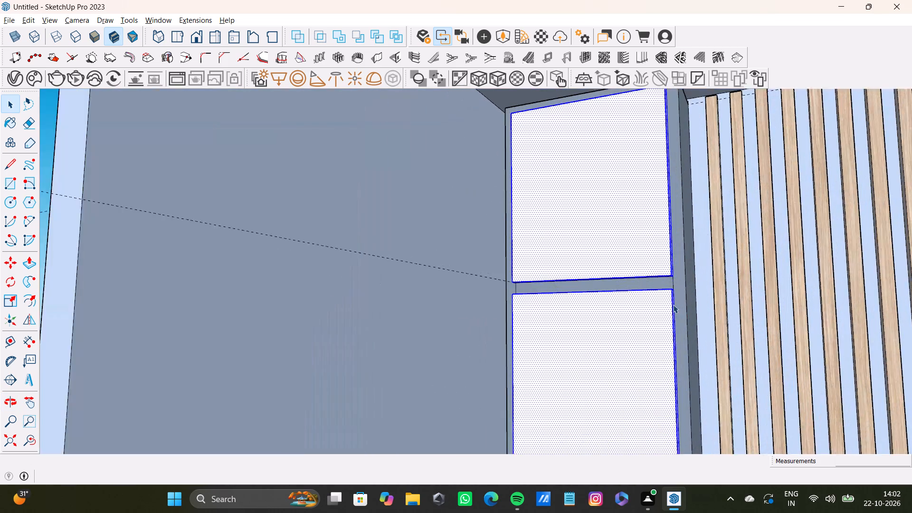
pyautogui.moveTo(673, 304); pyautogui.dragTo(653, 311, button='middle')
pyautogui.scroll(9, 663, 307)
pyautogui.keyDown('shift'); pyautogui.scroll(-8, 634, 315); pyautogui.keyUp('shift')
pyautogui.keyDown('shift'); pyautogui.moveTo(626, 328); pyautogui.dragTo(737, 324, button='middle'); pyautogui.keyUp('shift')
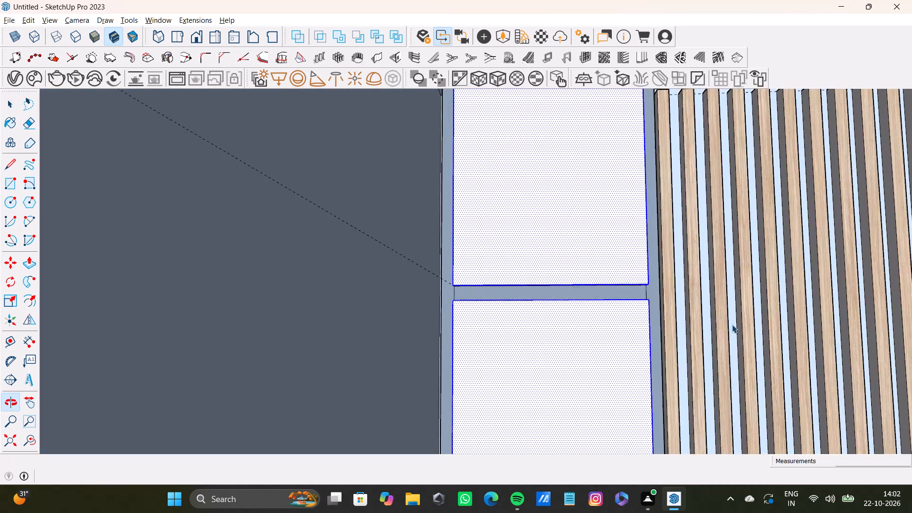
pyautogui.scroll(11, 444, 308)
pyautogui.moveTo(456, 308); pyautogui.dragTo(496, 328, button='middle')
pyautogui.scroll(3, 496, 325)
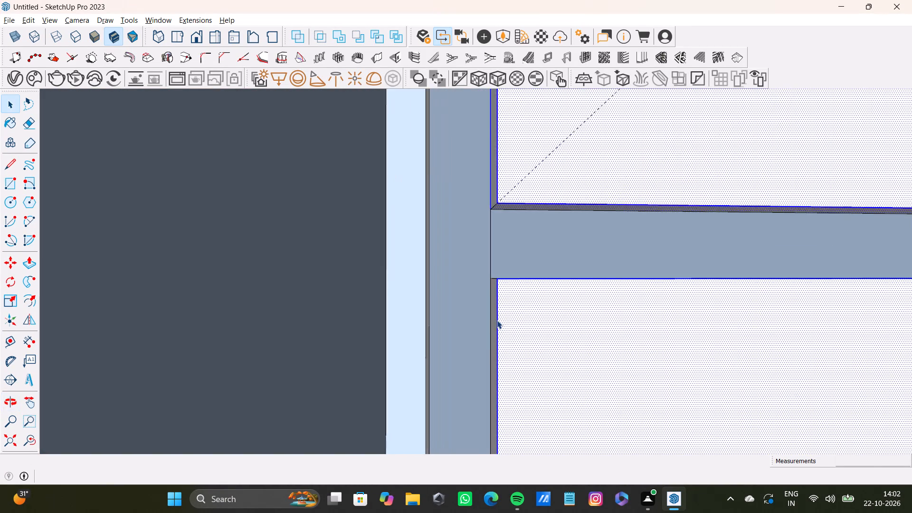
pyautogui.scroll(7, 497, 320)
pyautogui.keyDown('shift'); pyautogui.click(490, 326); pyautogui.keyUp('shift')
pyautogui.keyDown('shift'); pyautogui.click(484, 329); pyautogui.keyUp('shift')
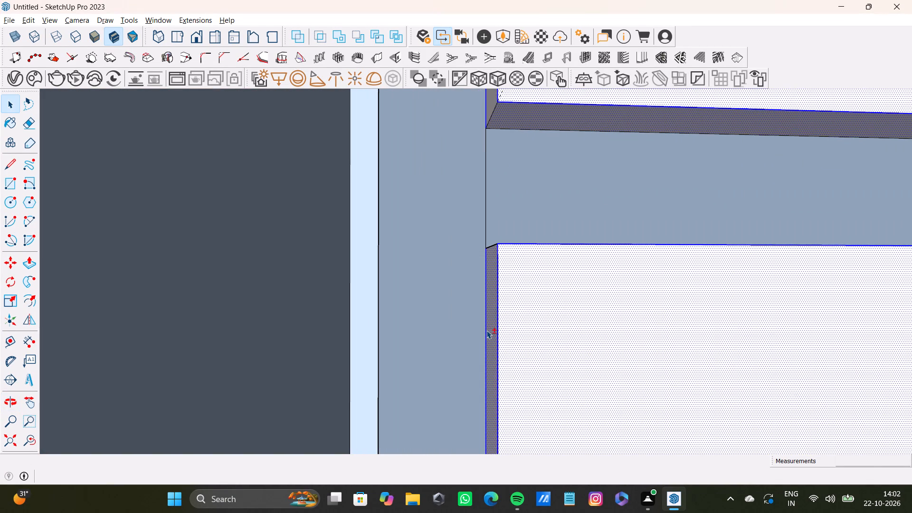
pyautogui.keyDown('shift'); pyautogui.scroll(4, 484, 258); pyautogui.keyUp('shift')
pyautogui.keyDown('shift'); pyautogui.click(500, 243); pyautogui.keyUp('shift')
# Add the rear edge of the second panel's top face to the selection.
pyautogui.keyDown('shift'); pyautogui.scroll(-4, 500, 243); pyautogui.keyUp('shift')
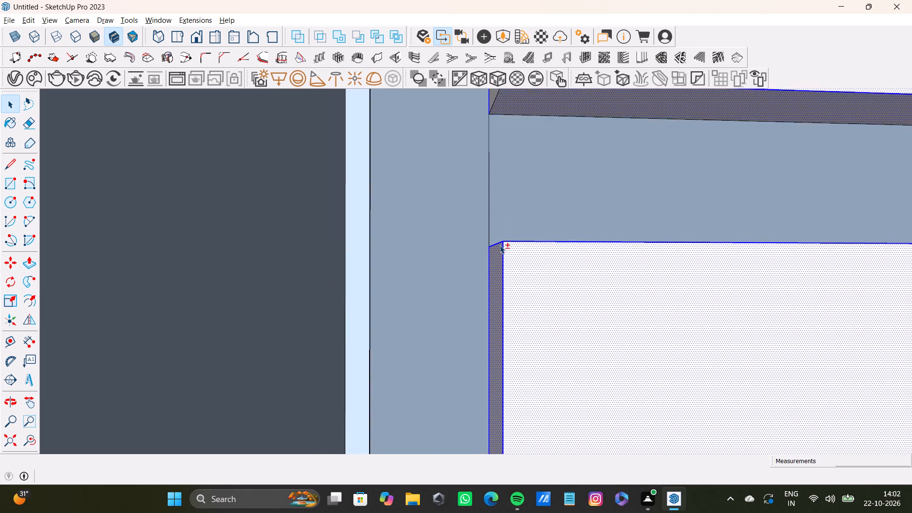
pyautogui.keyDown('shift'); pyautogui.scroll(-8, 500, 245); pyautogui.keyUp('shift')
pyautogui.keyDown('shift'); pyautogui.moveTo(523, 262); pyautogui.dragTo(472, 362, button='middle'); pyautogui.keyUp('shift')
pyautogui.keyDown('shift'); pyautogui.scroll(5, 480, 314); pyautogui.keyUp('shift')
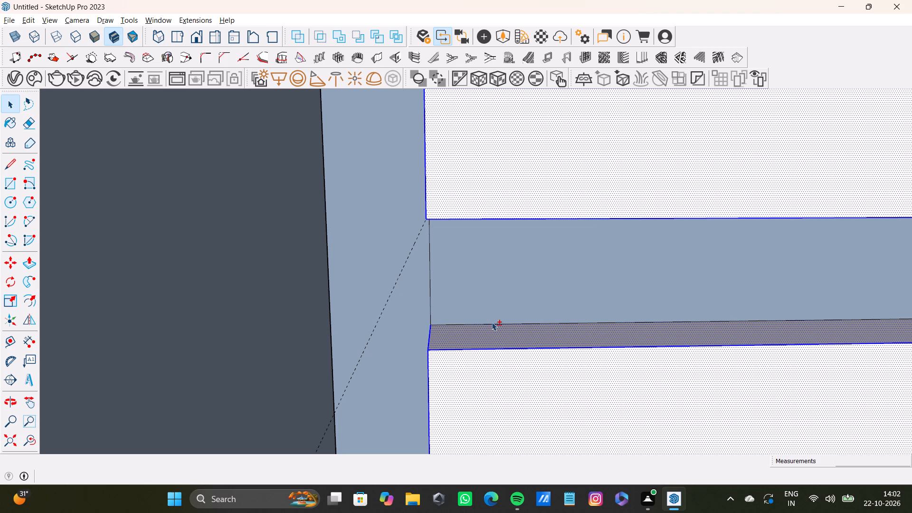
pyautogui.keyDown('shift'); pyautogui.scroll(1, 519, 325); pyautogui.keyUp('shift')
pyautogui.keyDown('shift'); pyautogui.click(521, 323); pyautogui.keyUp('shift')
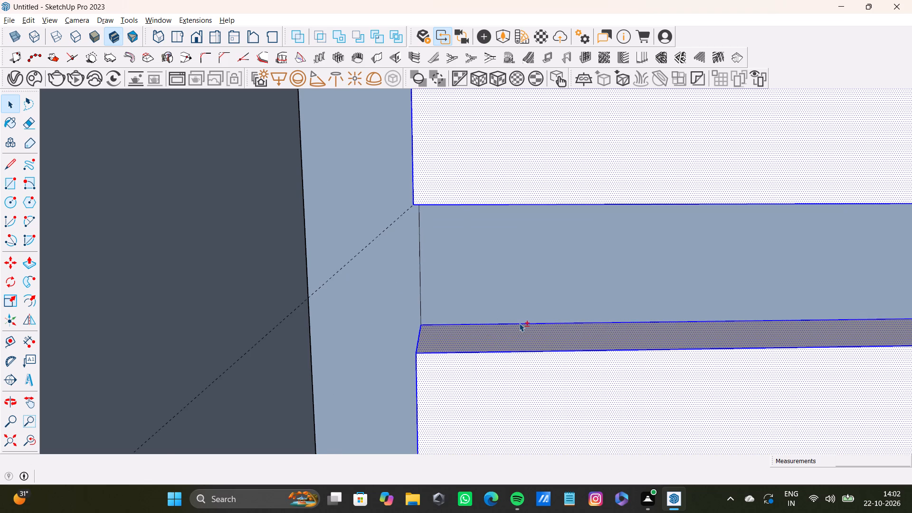
# Add the top face of the left-hand shelf unit's third panel, including its front, rear and both short end edges, to the selection.
pyautogui.keyDown('shift'); pyautogui.scroll(-12, 334, 313); pyautogui.keyUp('shift')
pyautogui.keyDown('shift'); pyautogui.moveTo(467, 341); pyautogui.dragTo(386, 346, button='middle'); pyautogui.keyUp('shift')
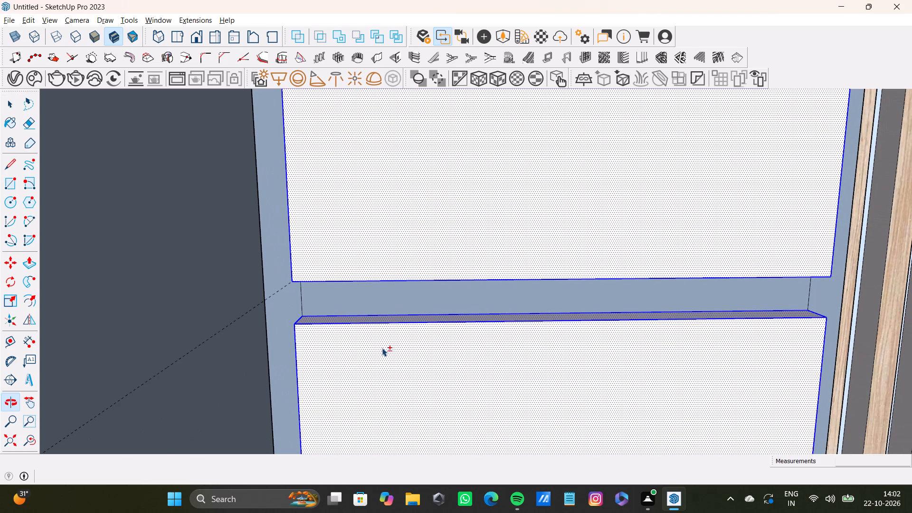
pyautogui.scroll(-2, 382, 348)
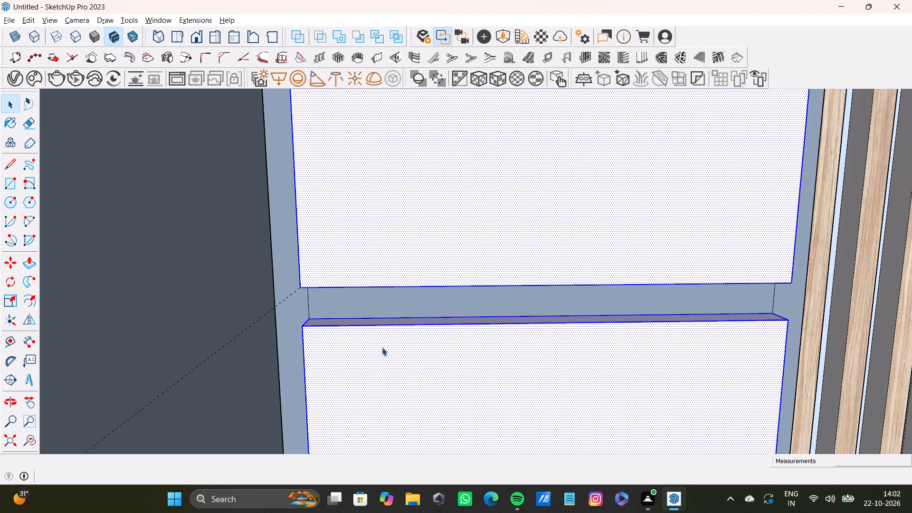
pyautogui.scroll(-2, 382, 347)
pyautogui.keyDown('shift'); pyautogui.moveTo(383, 345); pyautogui.dragTo(341, 247, button='middle'); pyautogui.keyUp('shift')
pyautogui.scroll(-9, 389, 281)
pyautogui.moveTo(389, 317); pyautogui.dragTo(376, 208, button='middle')
pyautogui.scroll(13, 400, 361)
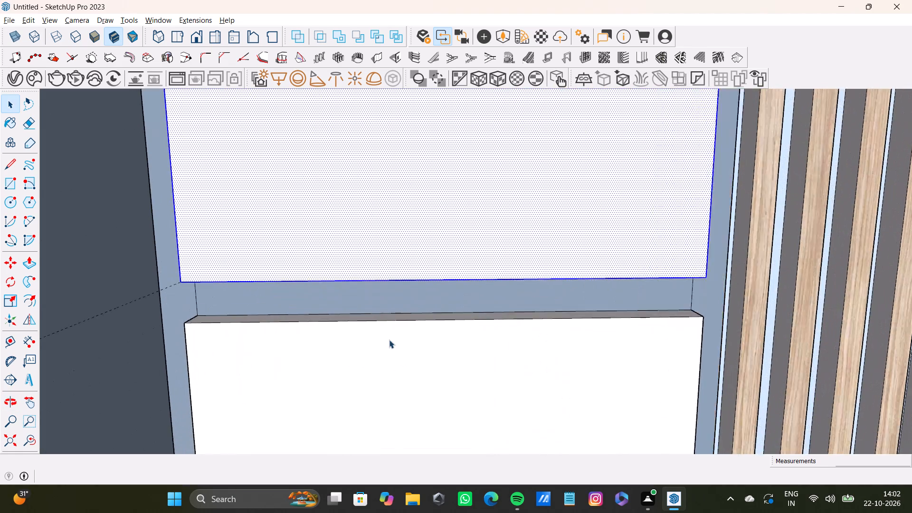
pyautogui.moveTo(386, 336); pyautogui.dragTo(365, 386, button='middle')
pyautogui.keyDown('shift'); pyautogui.scroll(6, 375, 364); pyautogui.keyUp('shift')
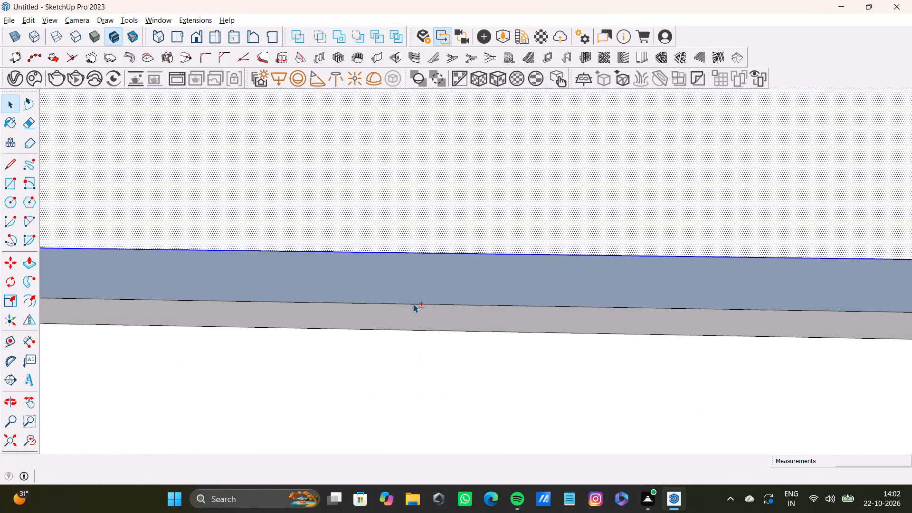
pyautogui.keyDown('shift'); pyautogui.click(413, 304); pyautogui.keyUp('shift')
pyautogui.keyDown('shift'); pyautogui.click(408, 314); pyautogui.keyUp('shift')
pyautogui.keyDown('shift'); pyautogui.scroll(-8, 501, 323); pyautogui.keyUp('shift')
pyautogui.keyDown('shift'); pyautogui.scroll(1, 501, 323); pyautogui.keyUp('shift')
pyautogui.keyDown('shift'); pyautogui.moveTo(501, 323); pyautogui.dragTo(437, 328, button='middle'); pyautogui.keyUp('shift')
pyautogui.keyDown('shift'); pyautogui.scroll(4, 436, 328); pyautogui.keyUp('shift')
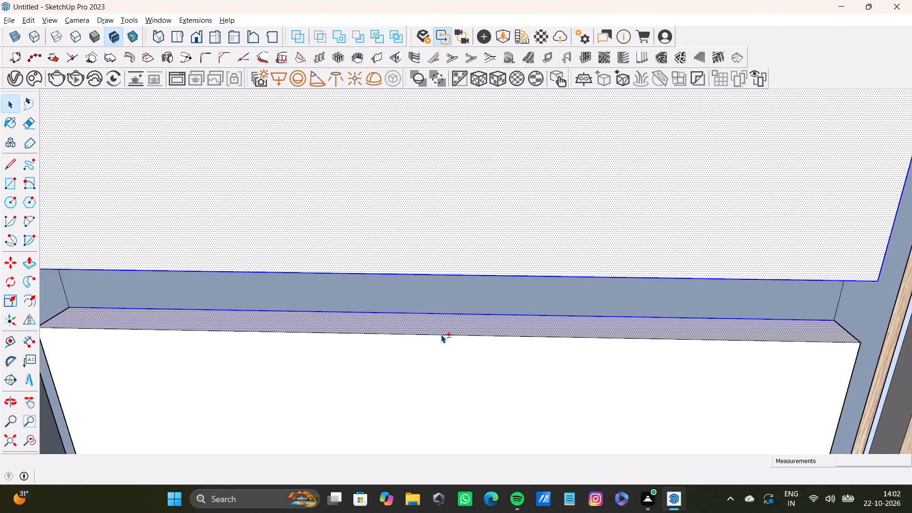
pyautogui.keyDown('shift'); pyautogui.click(441, 334); pyautogui.keyUp('shift')
pyautogui.keyDown('shift'); pyautogui.moveTo(747, 360); pyautogui.dragTo(452, 336, button='middle'); pyautogui.keyUp('shift')
pyautogui.keyDown('shift'); pyautogui.scroll(4, 494, 321); pyautogui.keyUp('shift')
pyautogui.keyDown('shift'); pyautogui.click(580, 311); pyautogui.keyUp('shift')
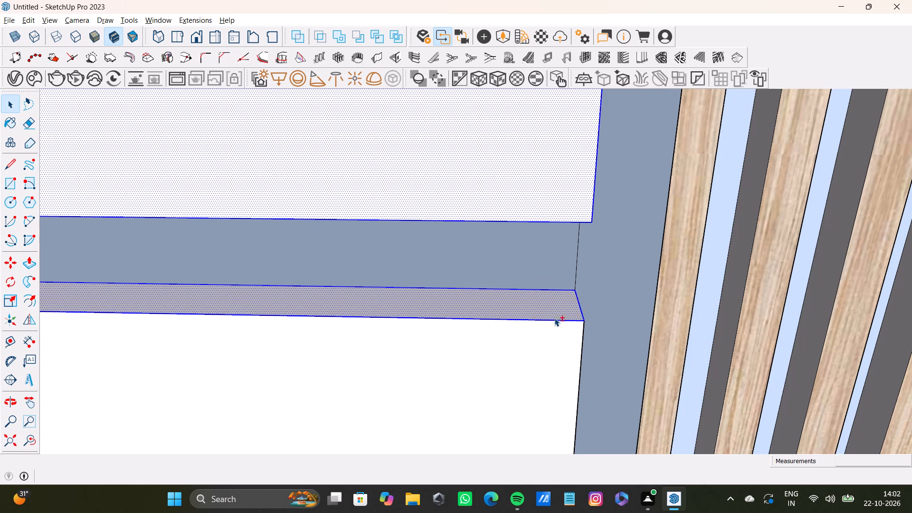
pyautogui.keyDown('shift'); pyautogui.scroll(-11, 554, 318); pyautogui.keyUp('shift')
pyautogui.keyDown('shift'); pyautogui.moveTo(240, 333); pyautogui.dragTo(618, 381, button='middle'); pyautogui.keyUp('shift')
pyautogui.keyDown('shift'); pyautogui.scroll(9, 432, 373); pyautogui.keyUp('shift')
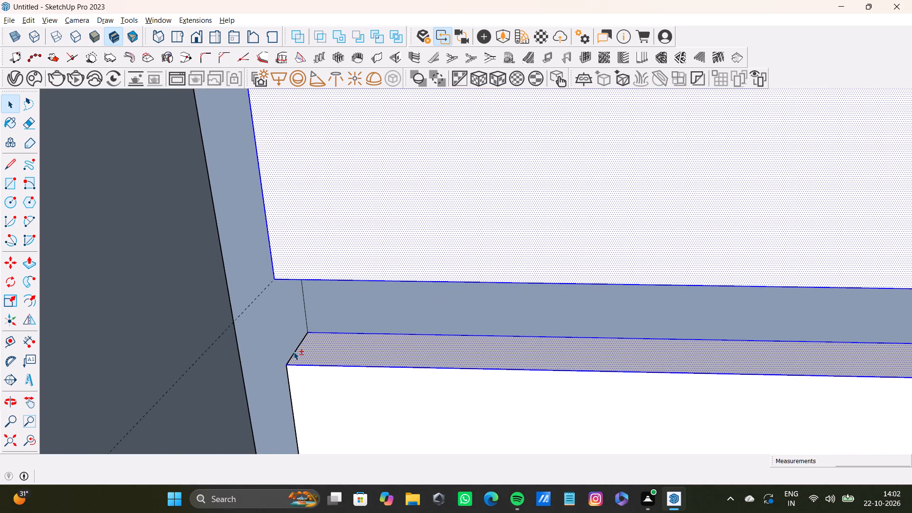
pyautogui.keyDown('shift'); pyautogui.click(294, 351); pyautogui.keyUp('shift')
# Extend the selection to the third panel's front face and inner side face, including their vertical edges.
pyautogui.keyDown('shift'); pyautogui.scroll(-10, 294, 355); pyautogui.keyUp('shift')
pyautogui.keyDown('shift'); pyautogui.moveTo(432, 391); pyautogui.dragTo(380, 341, button='middle'); pyautogui.keyUp('shift')
pyautogui.keyDown('shift'); pyautogui.click(368, 342); pyautogui.keyUp('shift')
pyautogui.keyDown('shift'); pyautogui.scroll(-5, 548, 354); pyautogui.keyUp('shift')
pyautogui.keyDown('shift'); pyautogui.moveTo(548, 354); pyautogui.dragTo(272, 275, button='middle'); pyautogui.keyUp('shift')
pyautogui.keyDown('shift'); pyautogui.scroll(2, 440, 317); pyautogui.keyUp('shift')
pyautogui.keyDown('shift'); pyautogui.click(494, 350); pyautogui.keyUp('shift')
pyautogui.keyDown('shift'); pyautogui.click(473, 365); pyautogui.keyUp('shift')
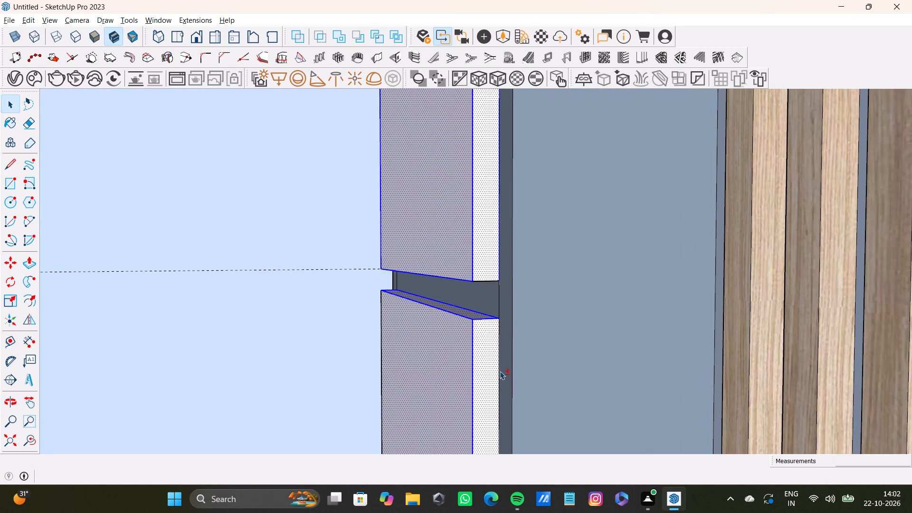
pyautogui.keyDown('shift'); pyautogui.click(500, 371); pyautogui.keyUp('shift')
pyautogui.keyDown('shift'); pyautogui.moveTo(476, 376); pyautogui.dragTo(408, 274, button='middle'); pyautogui.keyUp('shift')
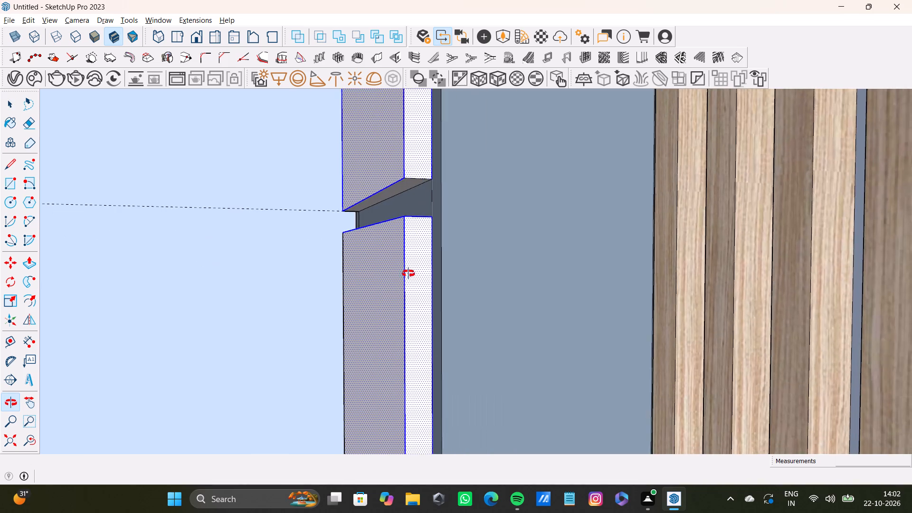
pyautogui.keyDown('shift'); pyautogui.moveTo(408, 274); pyautogui.dragTo(690, 330, button='middle'); pyautogui.keyUp('shift')
pyautogui.scroll(9, 182, 247)
pyautogui.keyDown('shift'); pyautogui.click(266, 271); pyautogui.keyUp('shift')
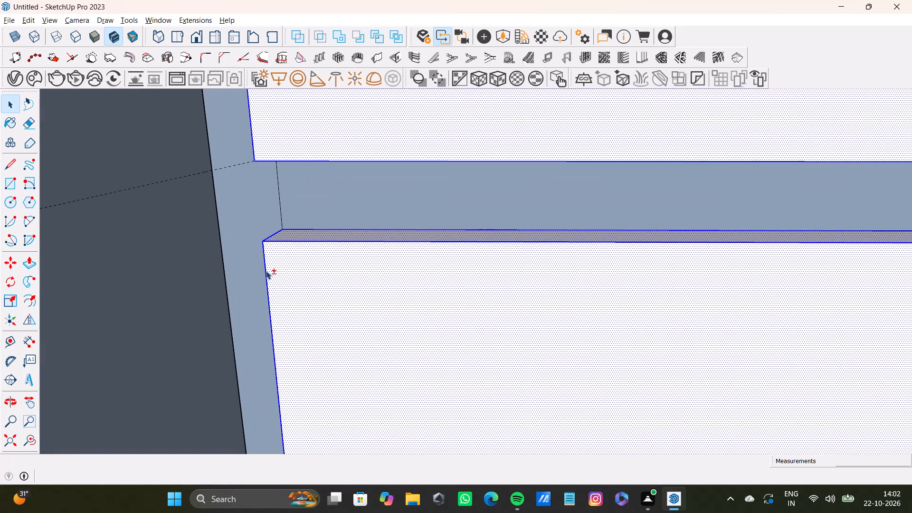
# Add the outer side face of the left-hand shelf unit's third panel to the selection.
pyautogui.keyDown('shift'); pyautogui.scroll(-3, 266, 271); pyautogui.keyUp('shift')
pyautogui.moveTo(266, 271); pyautogui.dragTo(378, 297, button='middle')
pyautogui.moveTo(365, 394); pyautogui.dragTo(290, 374, button='middle')
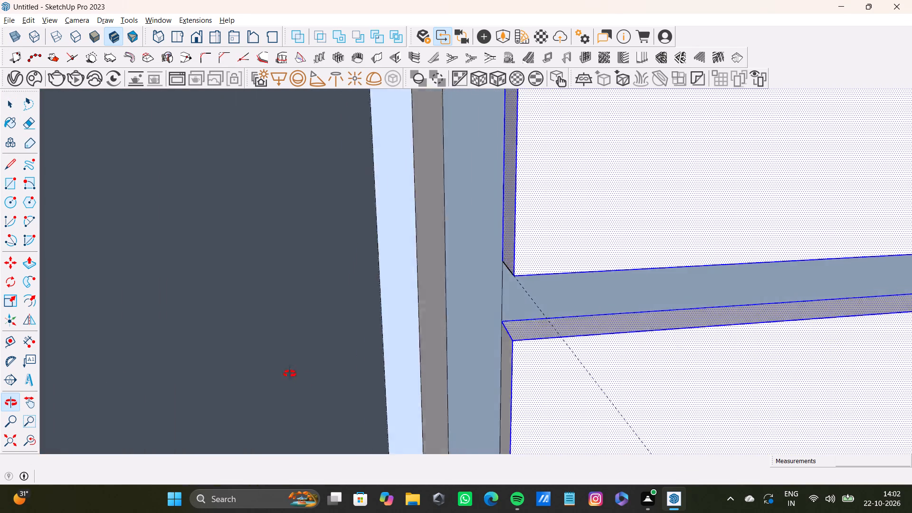
pyautogui.moveTo(290, 374); pyautogui.dragTo(276, 367, button='middle')
pyautogui.keyDown('shift'); pyautogui.scroll(4, 529, 367); pyautogui.keyUp('shift')
pyautogui.keyDown('shift'); pyautogui.click(554, 374); pyautogui.keyUp('shift')
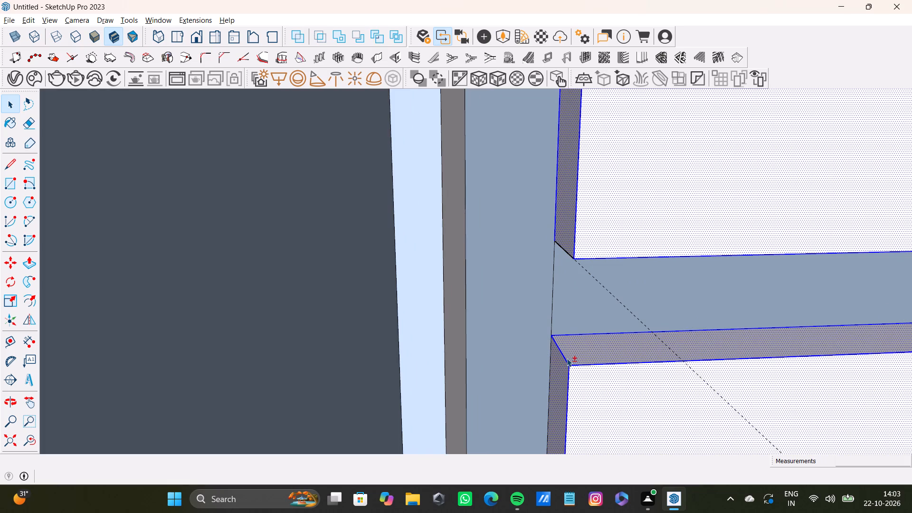
# Add the left-hand unit's third panel's bottom face, with its rear edge and inner short end edge, to the selection.
pyautogui.keyDown('shift'); pyautogui.scroll(-8, 555, 360); pyautogui.keyUp('shift')
pyautogui.keyDown('shift'); pyautogui.moveTo(564, 368); pyautogui.dragTo(280, 312, button='middle'); pyautogui.keyUp('shift')
pyautogui.keyDown('shift'); pyautogui.click(26, 439); pyautogui.keyUp('shift')
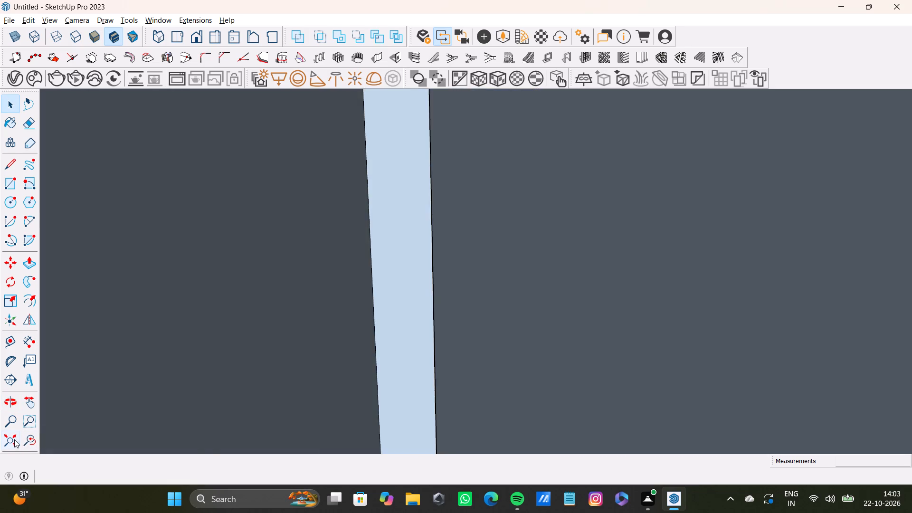
pyautogui.keyDown('shift'); pyautogui.click(14, 439); pyautogui.keyUp('shift')
pyautogui.keyDown('shift'); pyautogui.moveTo(551, 312); pyautogui.dragTo(197, 278, button='middle'); pyautogui.keyUp('shift')
pyautogui.keyDown('shift'); pyautogui.scroll(14, 504, 285); pyautogui.keyUp('shift')
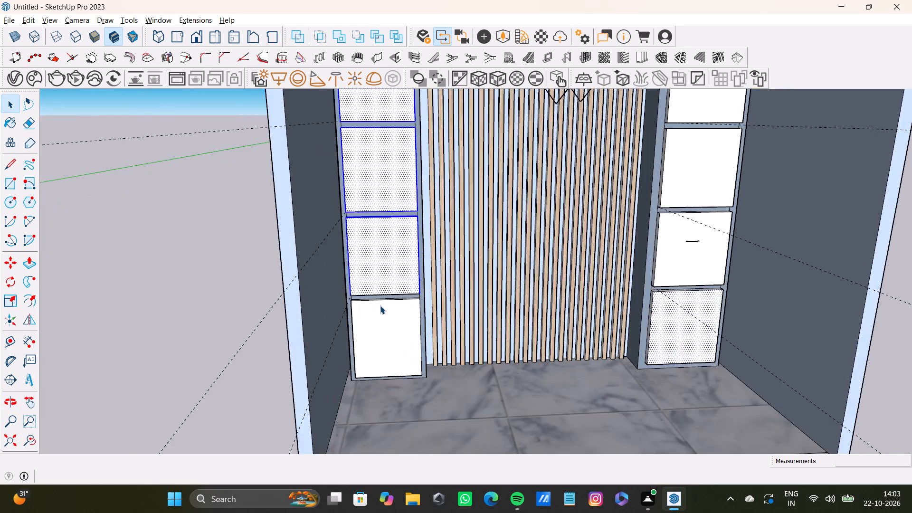
pyautogui.keyDown('shift'); pyautogui.scroll(2, 380, 305); pyautogui.keyUp('shift')
pyautogui.moveTo(380, 305); pyautogui.dragTo(353, 302, button='middle')
pyautogui.scroll(11, 436, 287)
pyautogui.moveTo(404, 294); pyautogui.dragTo(366, 193, button='middle')
pyautogui.scroll(7, 376, 247)
pyautogui.moveTo(378, 289); pyautogui.dragTo(363, 243, button='middle')
pyautogui.keyDown('shift'); pyautogui.scroll(6, 366, 256); pyautogui.keyUp('shift')
pyautogui.keyDown('shift'); pyautogui.click(370, 249); pyautogui.keyUp('shift')
pyautogui.keyDown('shift'); pyautogui.click(382, 256); pyautogui.keyUp('shift')
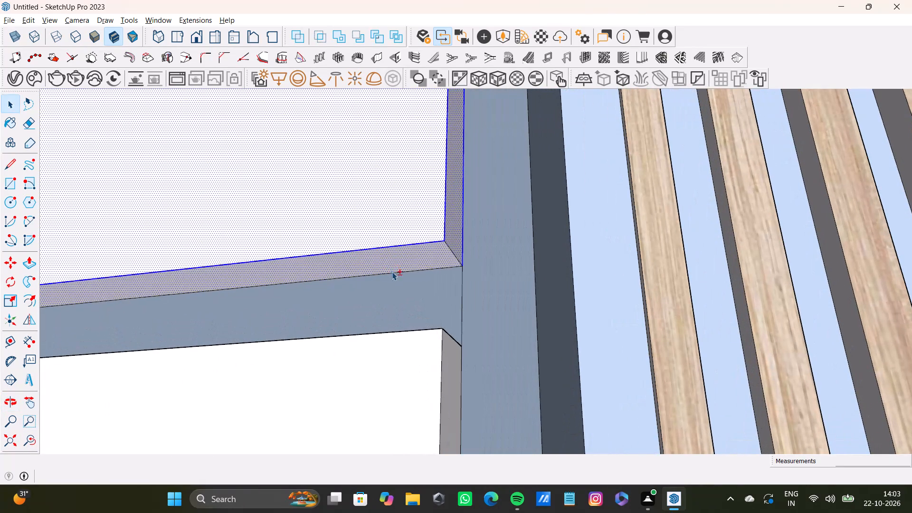
pyautogui.keyDown('shift'); pyautogui.click(392, 272); pyautogui.keyUp('shift')
pyautogui.keyDown('shift'); pyautogui.click(453, 251); pyautogui.keyUp('shift')
# Try to add the outer short end edge of the third panel's bottom face to the selection.
pyautogui.keyDown('shift'); pyautogui.scroll(-8, 346, 258); pyautogui.keyUp('shift')
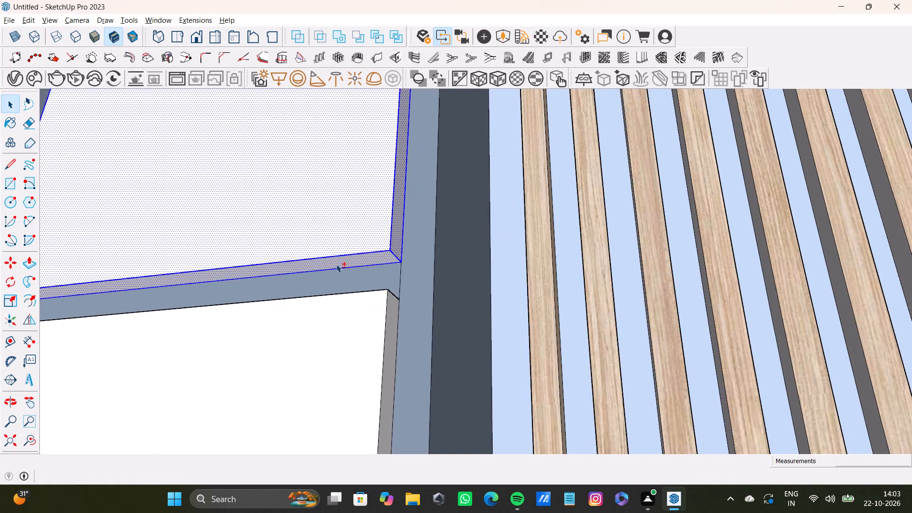
pyautogui.keyDown('shift'); pyautogui.moveTo(336, 264); pyautogui.dragTo(562, 267, button='middle'); pyautogui.keyUp('shift')
pyautogui.keyDown('shift'); pyautogui.scroll(9, 201, 305); pyautogui.keyUp('shift')
pyautogui.keyDown('shift'); pyautogui.click(182, 296); pyautogui.keyUp('shift')
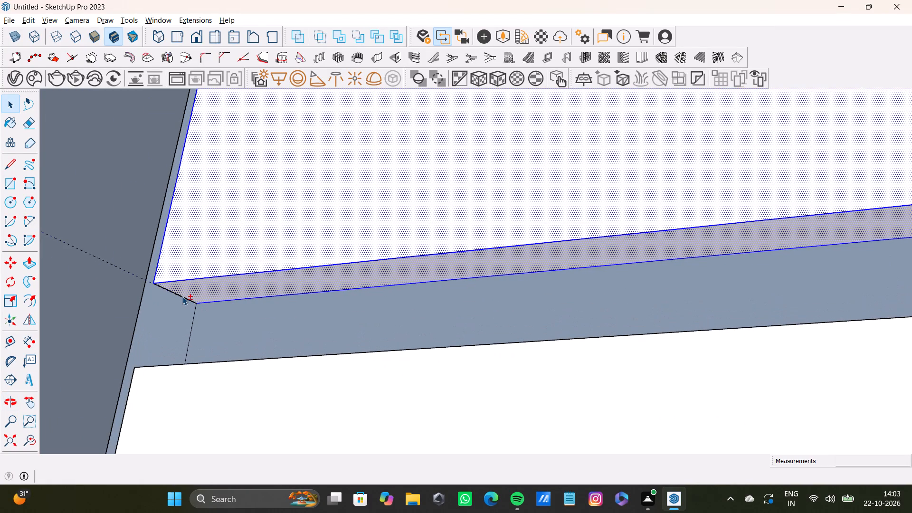
# Add the top face of the left-hand unit's fourth, lowest panel, with its front and rear edges, to the selection.
pyautogui.keyDown('shift'); pyautogui.scroll(-8, 185, 297); pyautogui.keyUp('shift')
pyautogui.keyDown('shift'); pyautogui.moveTo(231, 303); pyautogui.dragTo(205, 231, button='middle'); pyautogui.keyUp('shift')
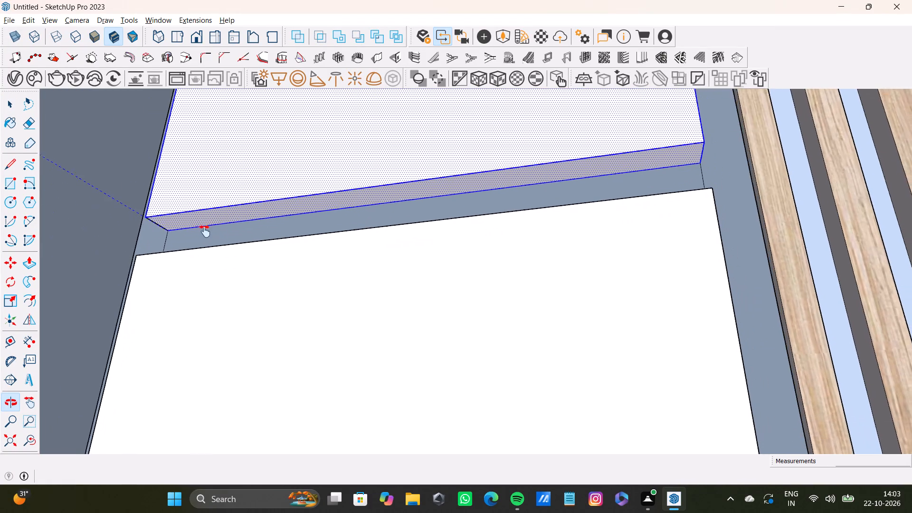
pyautogui.keyDown('shift'); pyautogui.moveTo(205, 231); pyautogui.dragTo(187, 193, button='middle'); pyautogui.keyUp('shift')
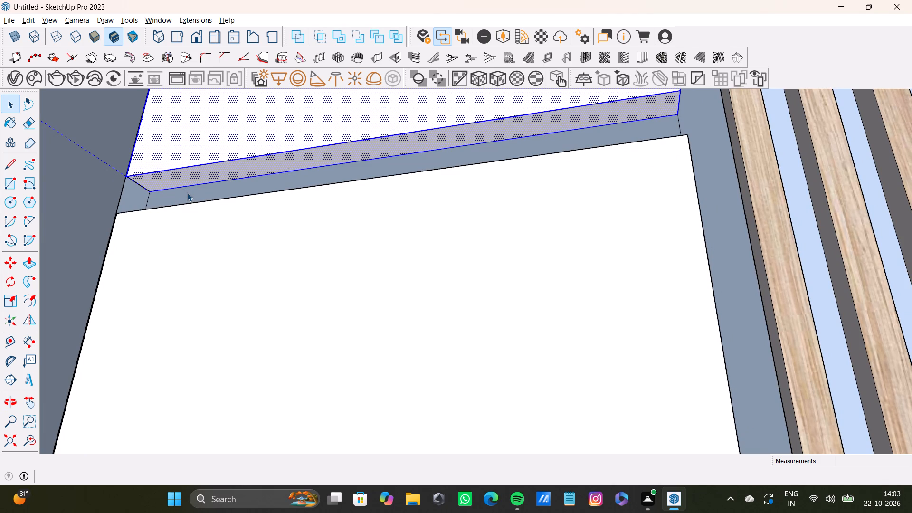
pyautogui.keyDown('shift'); pyautogui.scroll(-3, 213, 219); pyautogui.keyUp('shift')
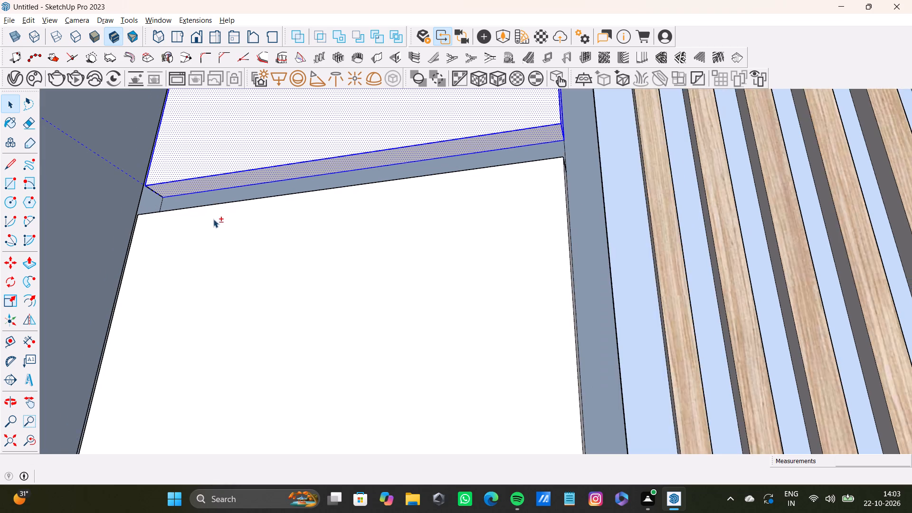
pyautogui.moveTo(214, 211); pyautogui.dragTo(211, 342, button='middle')
pyautogui.scroll(10, 234, 277)
pyautogui.moveTo(234, 221); pyautogui.dragTo(236, 247, button='middle')
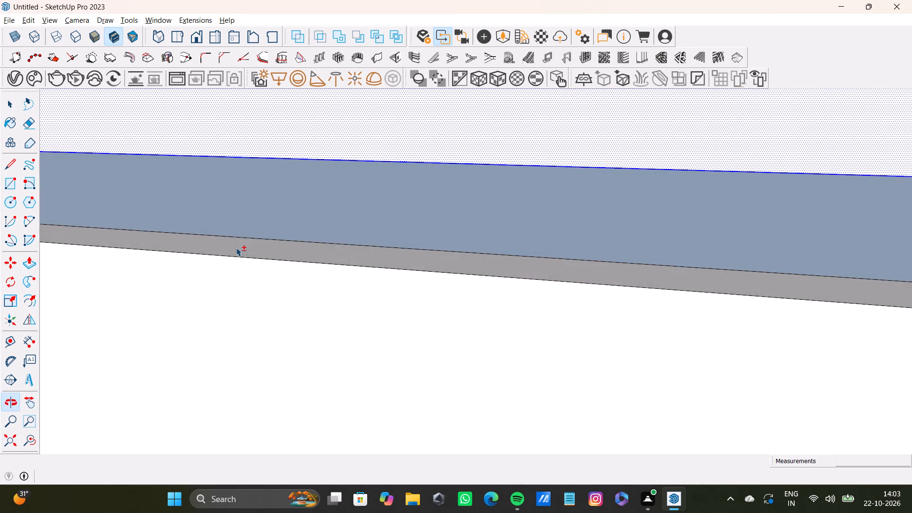
pyautogui.keyDown('shift'); pyautogui.scroll(3, 236, 247); pyautogui.keyUp('shift')
pyautogui.keyDown('shift'); pyautogui.click(237, 249); pyautogui.keyUp('shift')
pyautogui.keyDown('shift'); pyautogui.click(255, 262); pyautogui.keyUp('shift')
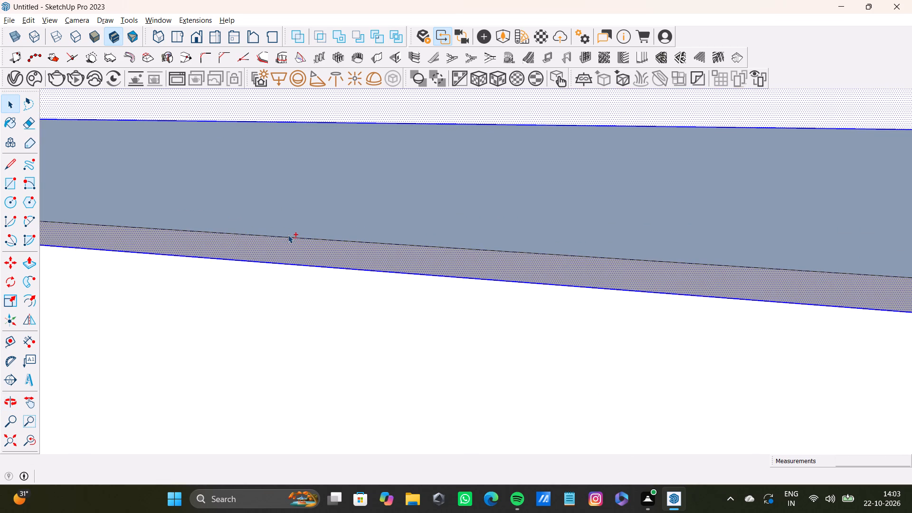
pyautogui.keyDown('shift'); pyautogui.click(290, 237); pyautogui.keyUp('shift')
# Add both short end edges of the fourth panel's top face to the selection.
pyautogui.keyDown('shift'); pyautogui.scroll(-5, 288, 237); pyautogui.keyUp('shift')
pyautogui.keyDown('shift'); pyautogui.moveTo(298, 246); pyautogui.dragTo(60, 224, button='middle'); pyautogui.keyUp('shift')
pyautogui.keyDown('shift'); pyautogui.scroll(-4, 196, 247); pyautogui.keyUp('shift')
pyautogui.keyDown('shift'); pyautogui.moveTo(492, 306); pyautogui.dragTo(422, 302, button='middle'); pyautogui.keyUp('shift')
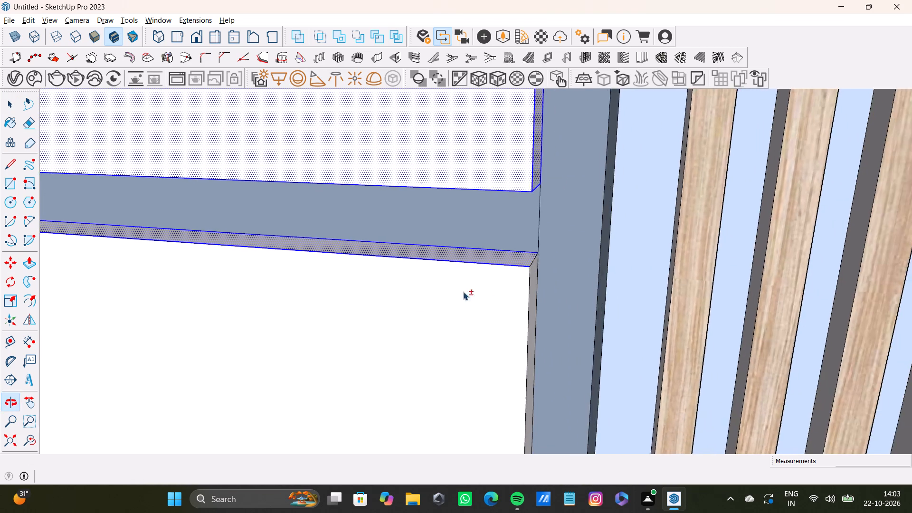
pyautogui.keyDown('shift'); pyautogui.scroll(10, 527, 273); pyautogui.keyUp('shift')
pyautogui.keyDown('shift'); pyautogui.click(532, 263); pyautogui.keyUp('shift')
pyautogui.keyDown('shift'); pyautogui.scroll(-11, 527, 263); pyautogui.keyUp('shift')
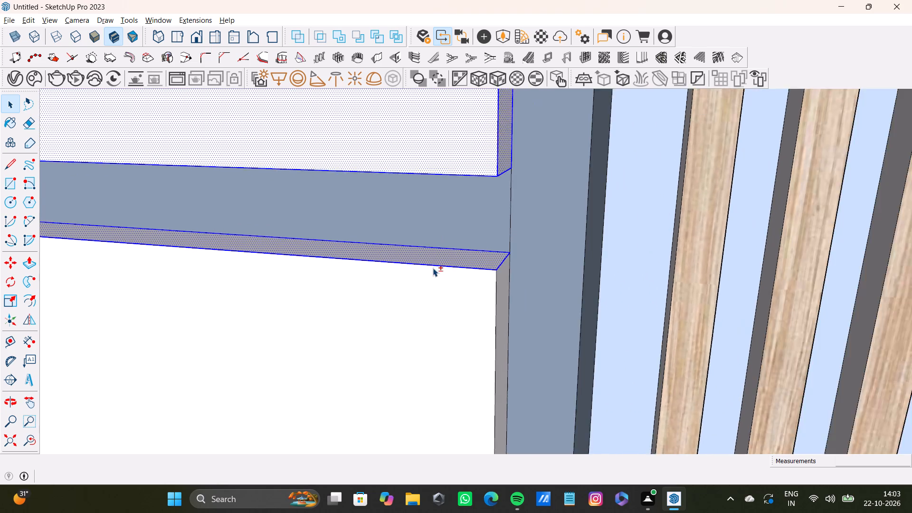
pyautogui.keyDown('shift'); pyautogui.scroll(-3, 433, 268); pyautogui.keyUp('shift')
pyautogui.keyDown('shift'); pyautogui.moveTo(325, 281); pyautogui.dragTo(566, 294, button='middle'); pyautogui.keyUp('shift')
pyautogui.keyDown('shift'); pyautogui.scroll(14, 204, 282); pyautogui.keyUp('shift')
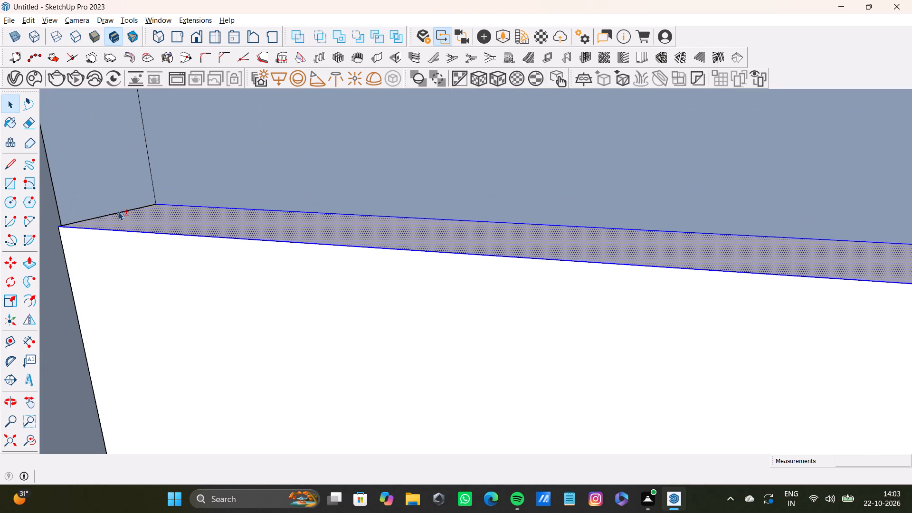
pyautogui.keyDown('shift'); pyautogui.click(118, 212); pyautogui.keyUp('shift')
# Extend the selection to the fourth panel's front face and inner side face, including the side face's two vertical edges.
pyautogui.keyDown('shift'); pyautogui.scroll(-9, 119, 212); pyautogui.keyUp('shift')
pyautogui.keyDown('shift'); pyautogui.click(143, 251); pyautogui.keyUp('shift')
pyautogui.keyDown('shift'); pyautogui.scroll(-10, 143, 251); pyautogui.keyUp('shift')
pyautogui.keyDown('shift'); pyautogui.moveTo(442, 371); pyautogui.dragTo(313, 328, button='middle'); pyautogui.keyUp('shift')
pyautogui.keyDown('shift'); pyautogui.scroll(5, 465, 312); pyautogui.keyUp('shift')
pyautogui.keyDown('shift'); pyautogui.moveTo(466, 312); pyautogui.dragTo(364, 319, button='middle'); pyautogui.keyUp('shift')
pyautogui.keyDown('shift'); pyautogui.scroll(4, 315, 299); pyautogui.keyUp('shift')
pyautogui.keyDown('shift'); pyautogui.click(315, 299); pyautogui.keyUp('shift')
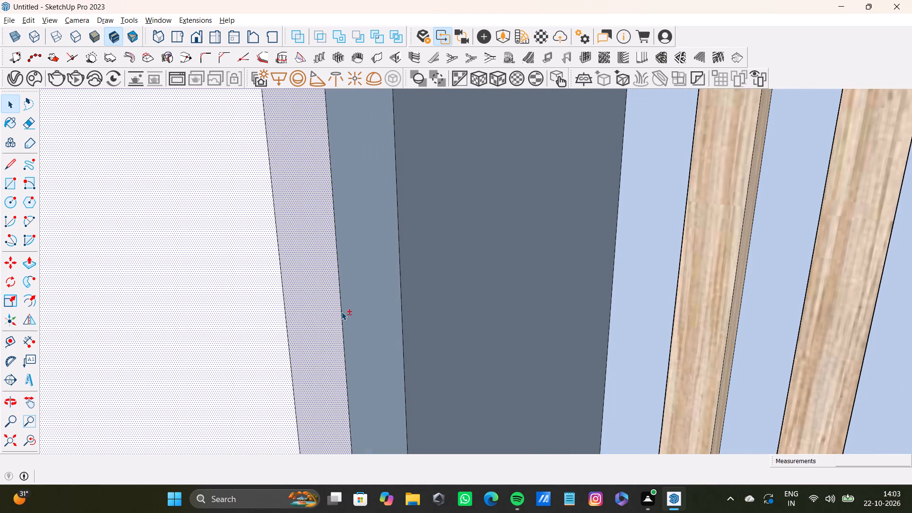
pyautogui.keyDown('shift'); pyautogui.click(342, 312); pyautogui.keyUp('shift')
pyautogui.keyDown('shift'); pyautogui.click(289, 337); pyautogui.keyUp('shift')
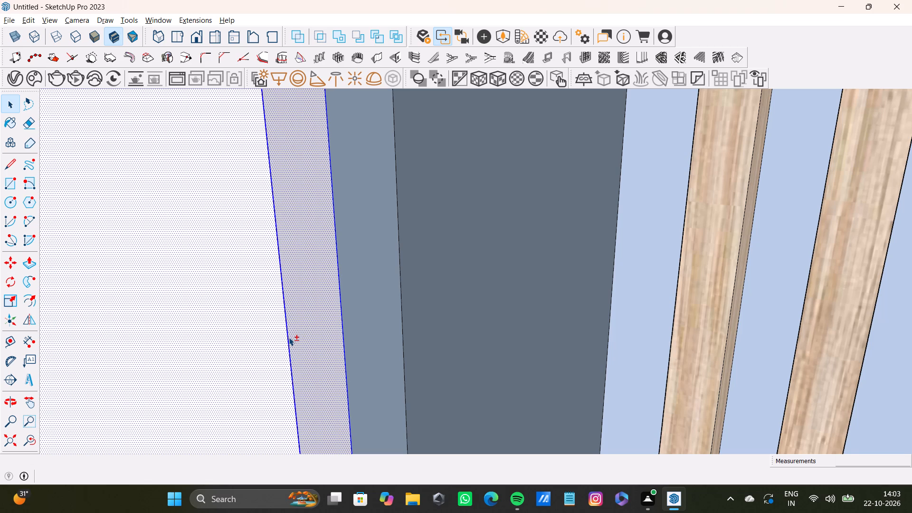
# Add the short bottom edge of the fourth panel's inner side face and the front face's bottom edge to the selection.
pyautogui.keyDown('shift'); pyautogui.scroll(-4, 289, 333); pyautogui.keyUp('shift')
pyautogui.keyDown('shift'); pyautogui.moveTo(289, 333); pyautogui.dragTo(290, 239, button='middle'); pyautogui.keyUp('shift')
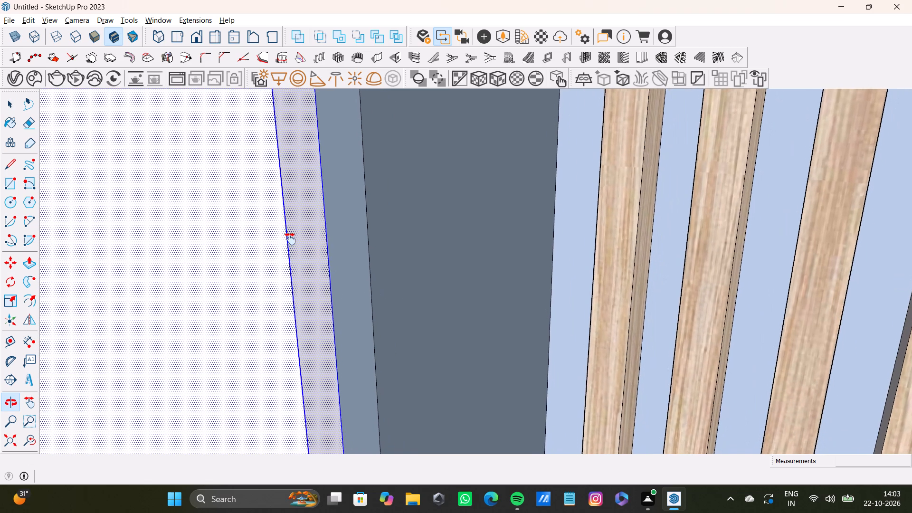
pyautogui.keyDown('shift'); pyautogui.moveTo(290, 239); pyautogui.dragTo(291, 208, button='middle'); pyautogui.keyUp('shift')
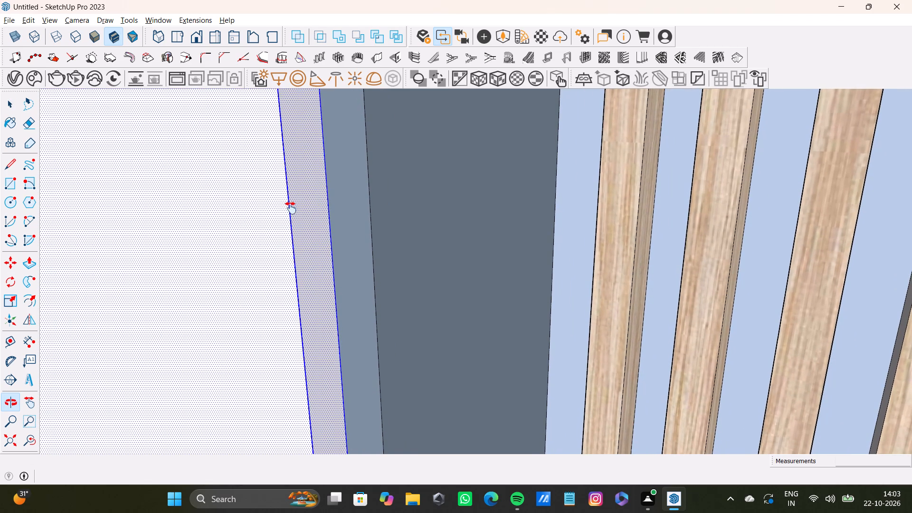
pyautogui.keyDown('shift'); pyautogui.moveTo(291, 208); pyautogui.dragTo(281, 169, button='middle'); pyautogui.keyUp('shift')
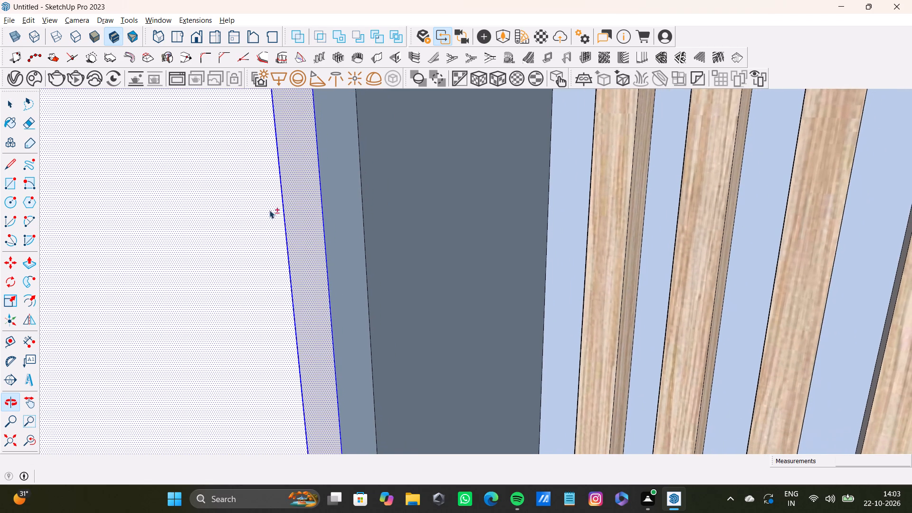
pyautogui.keyDown('shift'); pyautogui.moveTo(283, 294); pyautogui.dragTo(303, 177, button='middle'); pyautogui.keyUp('shift')
pyautogui.keyDown('shift'); pyautogui.scroll(-1, 283, 294); pyautogui.keyUp('shift')
pyautogui.keyDown('shift'); pyautogui.scroll(1, 298, 243); pyautogui.keyUp('shift')
pyautogui.keyDown('shift'); pyautogui.scroll(-4, 309, 340); pyautogui.keyUp('shift')
pyautogui.keyDown('shift'); pyautogui.moveTo(324, 372); pyautogui.dragTo(300, 173, button='middle'); pyautogui.keyUp('shift')
pyautogui.keyDown('shift'); pyautogui.scroll(3, 310, 276); pyautogui.keyUp('shift')
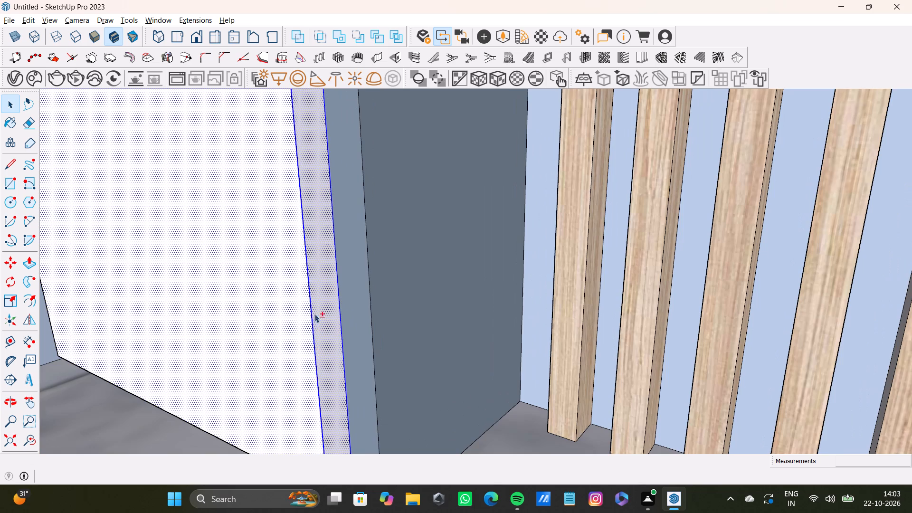
pyautogui.keyDown('shift'); pyautogui.moveTo(324, 248); pyautogui.dragTo(352, 163, button='middle'); pyautogui.keyUp('shift')
pyautogui.keyDown('shift'); pyautogui.scroll(5, 360, 398); pyautogui.keyUp('shift')
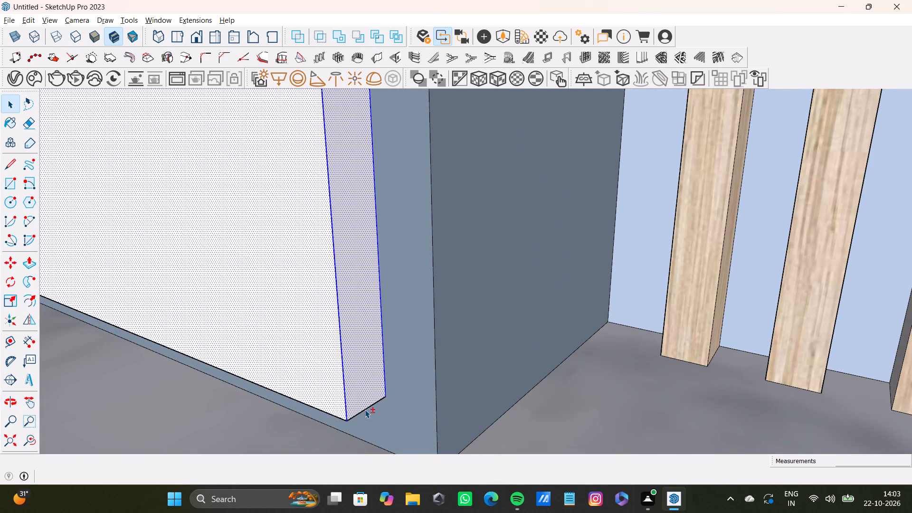
pyautogui.keyDown('shift'); pyautogui.click(365, 408); pyautogui.keyUp('shift')
pyautogui.keyDown('shift'); pyautogui.click(326, 412); pyautogui.keyUp('shift')
# Add the fourth panel's outer side face, with its front and rear vertical edges, to the selection.
pyautogui.keyDown('shift'); pyautogui.scroll(-4, 318, 408); pyautogui.keyUp('shift')
pyautogui.keyDown('shift'); pyautogui.moveTo(245, 364); pyautogui.dragTo(573, 462, button='middle'); pyautogui.keyUp('shift')
pyautogui.keyDown('shift'); pyautogui.scroll(-5, 349, 380); pyautogui.keyUp('shift')
pyautogui.keyDown('shift'); pyautogui.scroll(9, 259, 327); pyautogui.keyUp('shift')
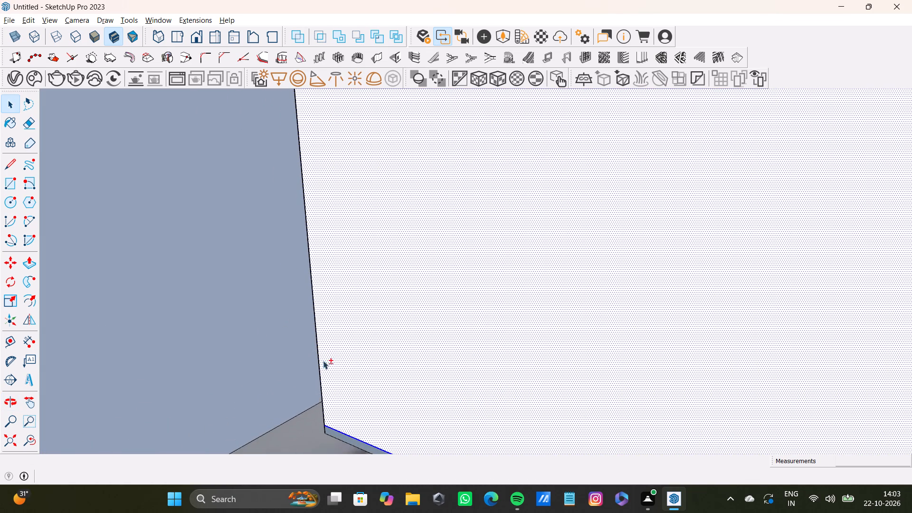
pyautogui.keyDown('shift'); pyautogui.click(320, 368); pyautogui.keyUp('shift')
pyautogui.keyDown('shift'); pyautogui.scroll(-5, 320, 368); pyautogui.keyUp('shift')
pyautogui.keyDown('shift'); pyautogui.moveTo(321, 367); pyautogui.dragTo(442, 387, button='middle'); pyautogui.keyUp('shift')
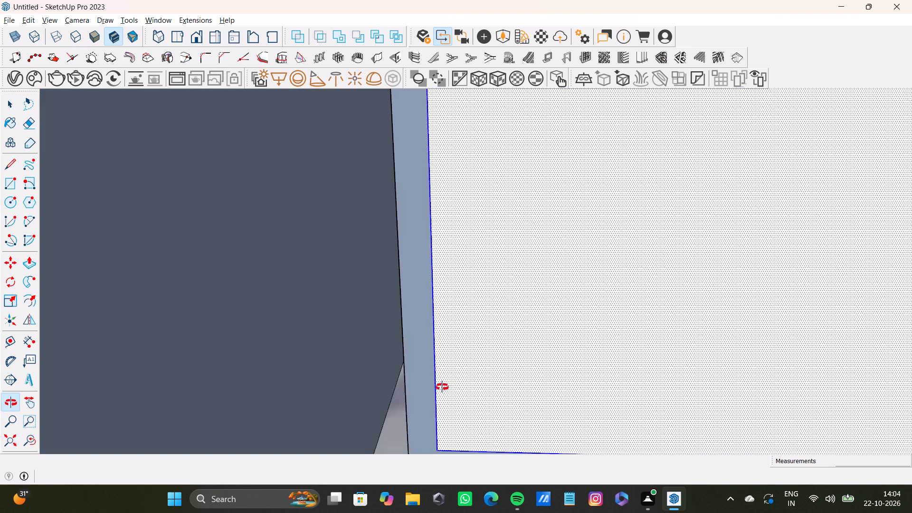
pyautogui.keyDown('shift'); pyautogui.moveTo(442, 387); pyautogui.dragTo(335, 403, button='middle'); pyautogui.keyUp('shift')
pyautogui.scroll(8, 333, 387)
pyautogui.moveTo(341, 383); pyautogui.dragTo(371, 380, button='middle')
pyautogui.keyDown('shift'); pyautogui.scroll(4, 408, 354); pyautogui.keyUp('shift')
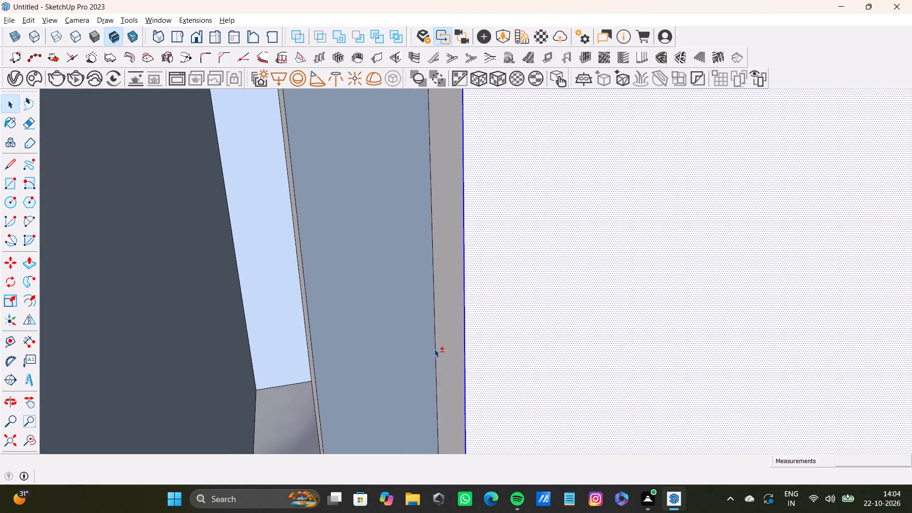
pyautogui.keyDown('shift'); pyautogui.click(437, 350); pyautogui.keyUp('shift')
pyautogui.keyDown('shift'); pyautogui.click(448, 357); pyautogui.keyUp('shift')
# Add the right-hand shelf unit's third panel front face, the one with the short curved line, and its boundary edges to the selection.
pyautogui.keyDown('shift'); pyautogui.scroll(-11, 448, 357); pyautogui.keyUp('shift')
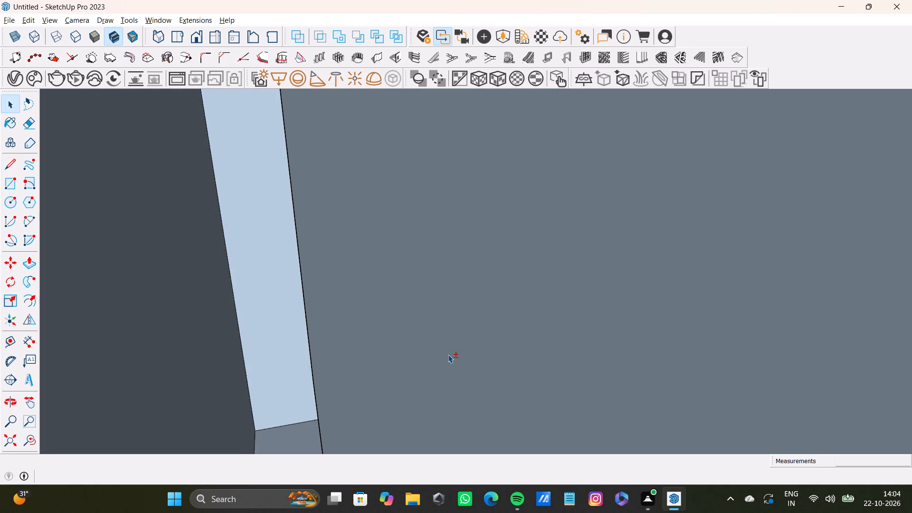
pyautogui.keyDown('shift'); pyautogui.scroll(-5, 448, 354); pyautogui.keyUp('shift')
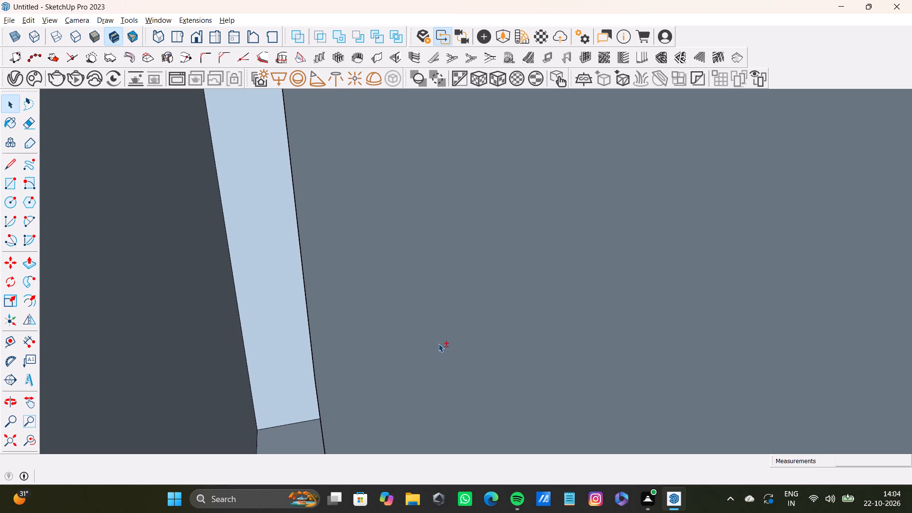
pyautogui.keyDown('shift'); pyautogui.click(25, 448); pyautogui.keyUp('shift')
pyautogui.keyDown('shift'); pyautogui.click(14, 442); pyautogui.keyUp('shift')
pyautogui.scroll(-4, 434, 316)
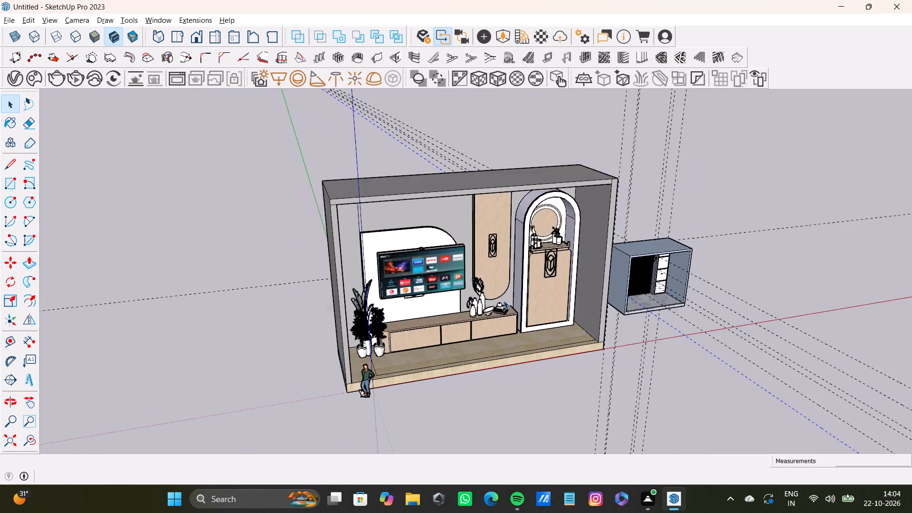
pyautogui.moveTo(519, 293); pyautogui.dragTo(266, 321, button='middle')
pyautogui.scroll(13, 399, 312)
pyautogui.moveTo(424, 307); pyautogui.dragTo(325, 297, button='middle')
pyautogui.scroll(8, 462, 284)
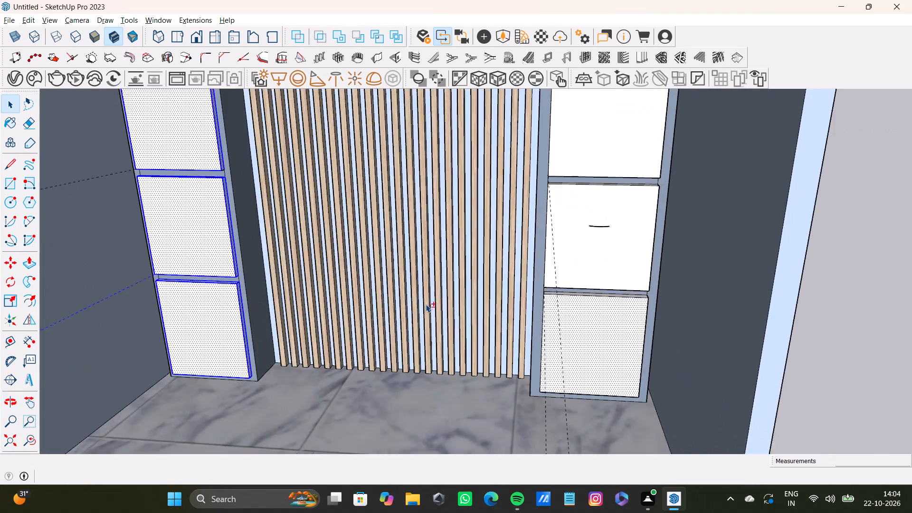
pyautogui.moveTo(426, 304); pyautogui.dragTo(359, 301, button='middle')
pyautogui.keyDown('shift'); pyautogui.scroll(3, 475, 254); pyautogui.keyUp('shift')
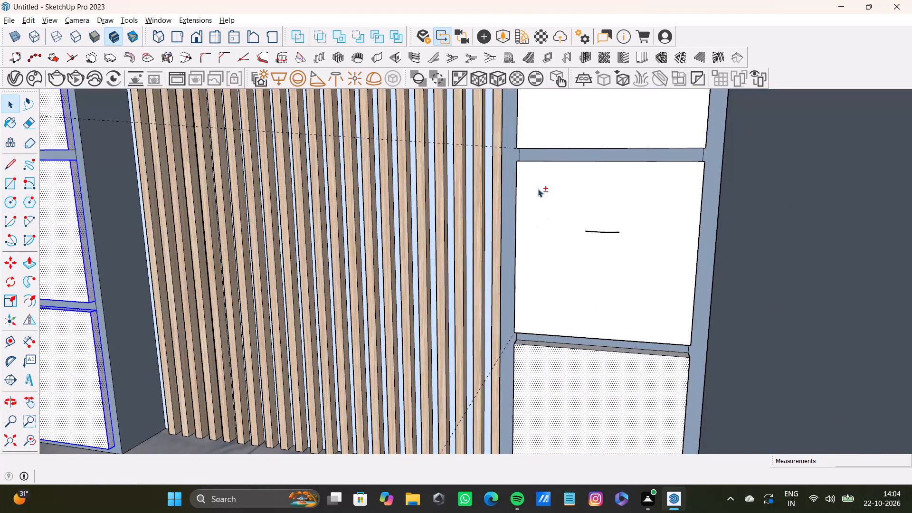
pyautogui.keyDown('shift'); pyautogui.doubleClick(537, 183); pyautogui.keyUp('shift')
# Add the third panel's inner side face and top face to the selection, with their rear edges and the top face's outer short edge.
pyautogui.moveTo(525, 218); pyautogui.dragTo(664, 253, button='middle')
pyautogui.keyDown('shift'); pyautogui.scroll(9, 601, 211); pyautogui.keyUp('shift')
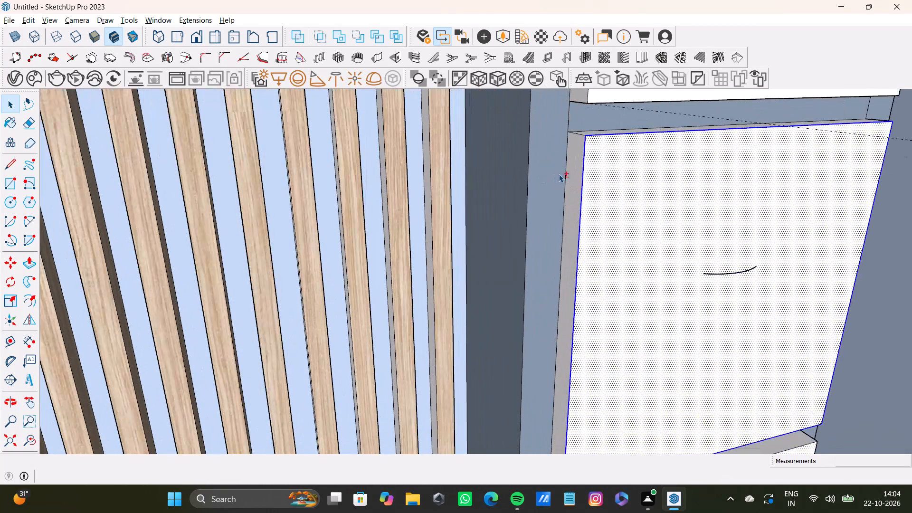
pyautogui.keyDown('shift'); pyautogui.click(577, 177); pyautogui.keyUp('shift')
pyautogui.keyDown('shift'); pyautogui.moveTo(608, 133); pyautogui.dragTo(525, 234, button='middle'); pyautogui.keyUp('shift')
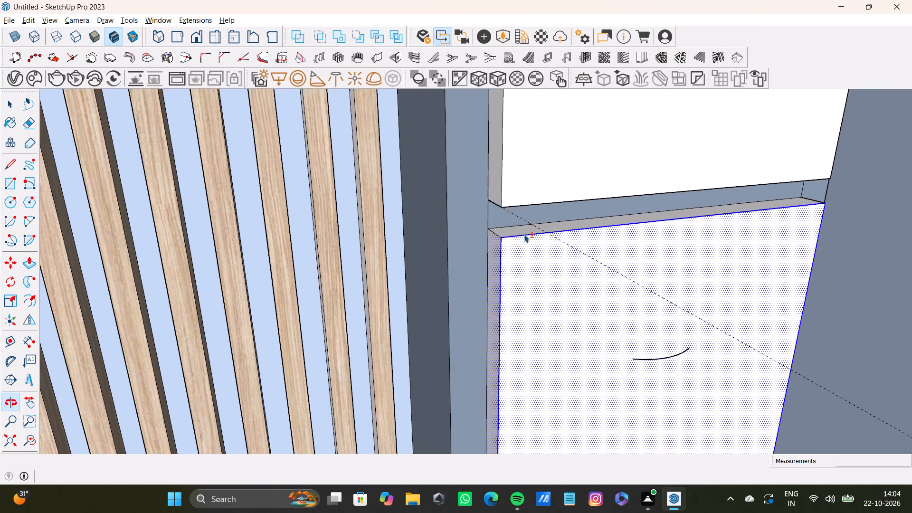
pyautogui.keyDown('shift'); pyautogui.scroll(7, 524, 234); pyautogui.keyUp('shift')
pyautogui.keyDown('shift'); pyautogui.click(523, 227); pyautogui.keyUp('shift')
pyautogui.keyDown('shift'); pyautogui.click(472, 239); pyautogui.keyUp('shift')
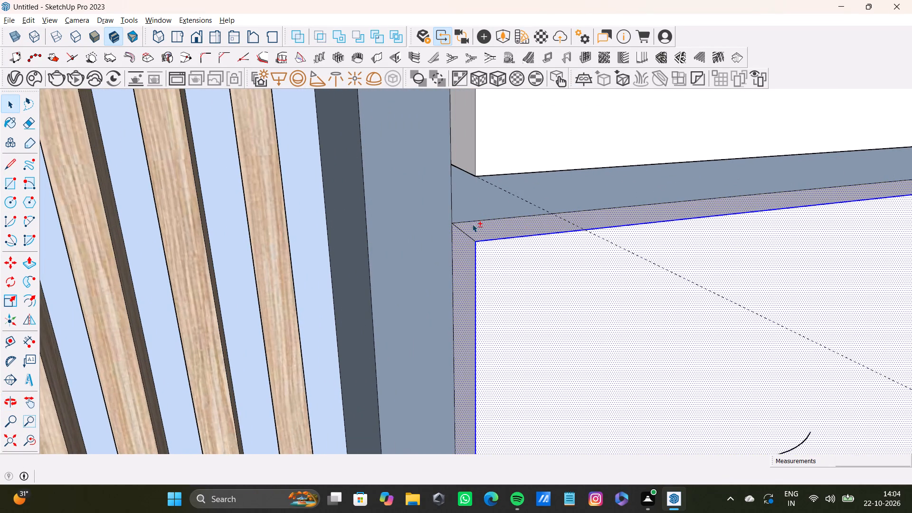
pyautogui.keyDown('shift'); pyautogui.click(474, 221); pyautogui.keyUp('shift')
pyautogui.keyDown('shift'); pyautogui.click(453, 239); pyautogui.keyUp('shift')
pyautogui.keyDown('shift'); pyautogui.moveTo(617, 236); pyautogui.dragTo(345, 237, button='middle'); pyautogui.keyUp('shift')
pyautogui.keyDown('shift'); pyautogui.scroll(-3, 659, 234); pyautogui.keyUp('shift')
pyautogui.moveTo(724, 239); pyautogui.dragTo(593, 240, button='middle')
pyautogui.keyDown('shift'); pyautogui.scroll(5, 760, 211); pyautogui.keyUp('shift')
pyautogui.keyDown('shift'); pyautogui.click(792, 204); pyautogui.keyUp('shift')
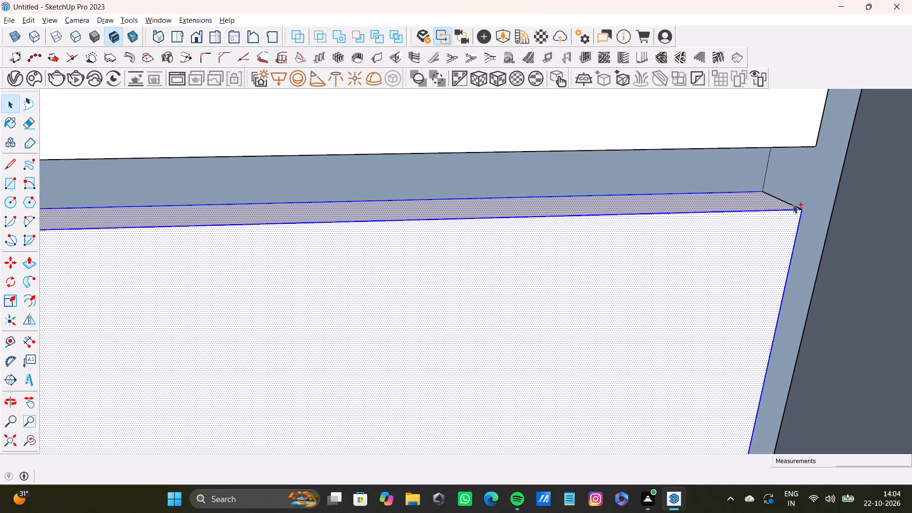
# Add the third panel's outer side face and its rear vertical edge to the selection.
pyautogui.keyDown('shift'); pyautogui.moveTo(798, 218); pyautogui.dragTo(632, 229, button='middle'); pyautogui.keyUp('shift')
pyautogui.keyDown('shift'); pyautogui.scroll(3, 672, 258); pyautogui.keyUp('shift')
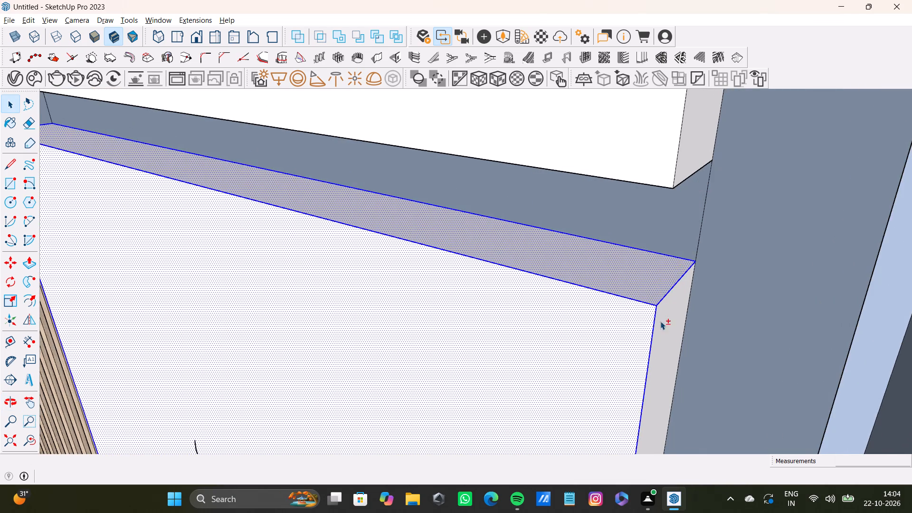
pyautogui.keyDown('shift'); pyautogui.moveTo(660, 321); pyautogui.dragTo(575, 191, button='middle'); pyautogui.keyUp('shift')
pyautogui.keyDown('shift'); pyautogui.click(598, 252); pyautogui.keyUp('shift')
pyautogui.keyDown('shift'); pyautogui.click(608, 264); pyautogui.keyUp('shift')
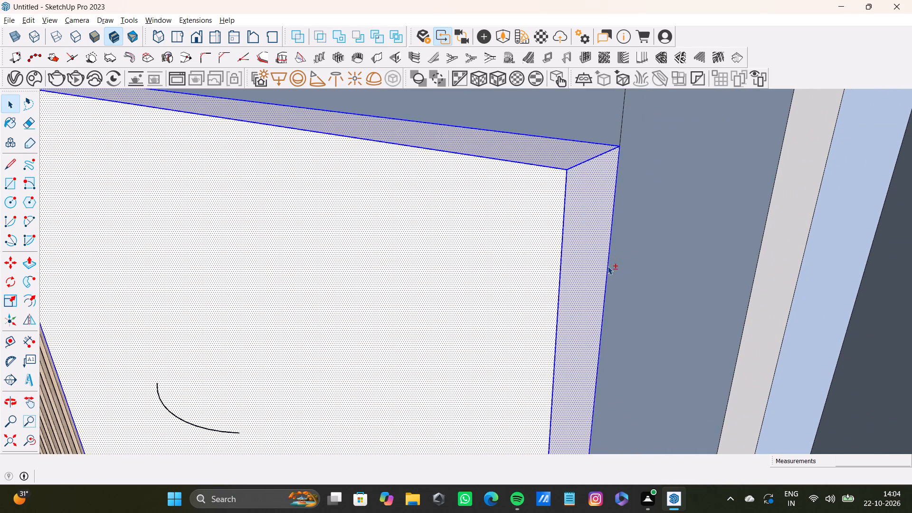
# Add the third panel's underside to the selection, including its rear edge and the short edges at both ends.
pyautogui.keyDown('shift'); pyautogui.scroll(-4, 607, 269); pyautogui.keyUp('shift')
pyautogui.keyDown('shift'); pyautogui.moveTo(606, 298); pyautogui.dragTo(593, 148, button='middle'); pyautogui.keyUp('shift')
pyautogui.keyDown('shift'); pyautogui.scroll(-1, 575, 263); pyautogui.keyUp('shift')
pyautogui.keyDown('shift'); pyautogui.click(36, 440); pyautogui.keyUp('shift')
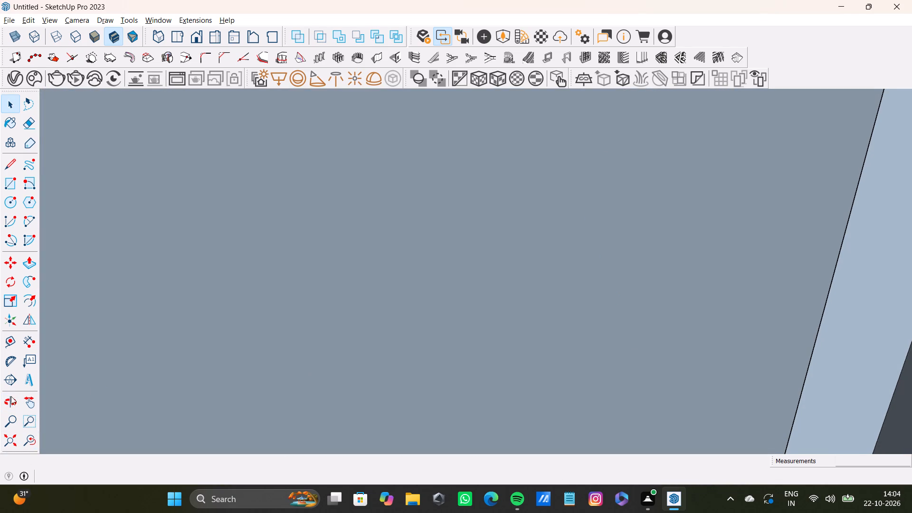
pyautogui.keyDown('shift'); pyautogui.click(32, 441); pyautogui.keyUp('shift')
pyautogui.keyDown('shift'); pyautogui.moveTo(508, 345); pyautogui.dragTo(484, 228, button='middle'); pyautogui.keyUp('shift')
pyautogui.keyDown('shift'); pyautogui.click(23, 433); pyautogui.keyUp('shift')
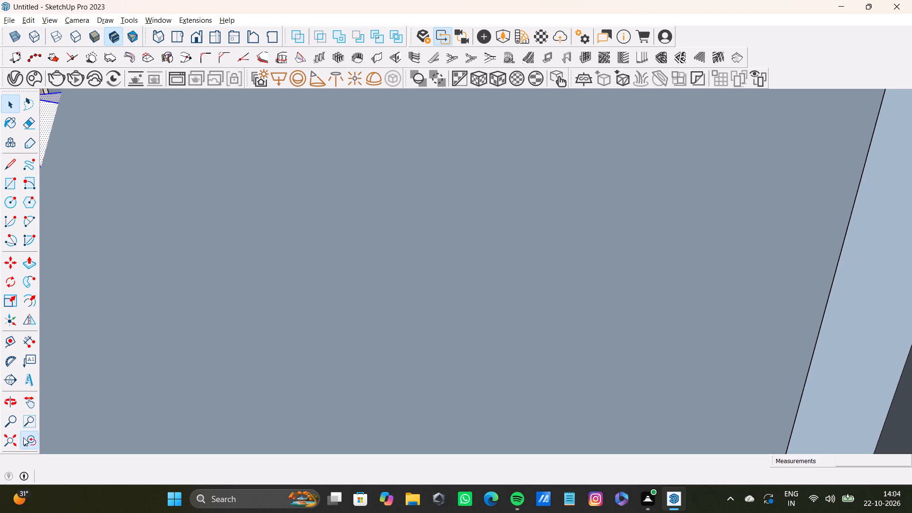
pyautogui.keyDown('shift'); pyautogui.click(15, 442); pyautogui.keyUp('shift')
pyautogui.keyDown('shift'); pyautogui.moveTo(481, 384); pyautogui.dragTo(431, 268, button='middle'); pyautogui.keyUp('shift')
pyautogui.keyDown('shift'); pyautogui.scroll(11, 570, 279); pyautogui.keyUp('shift')
pyautogui.keyDown('shift'); pyautogui.moveTo(641, 231); pyautogui.dragTo(471, 218, button='middle'); pyautogui.keyUp('shift')
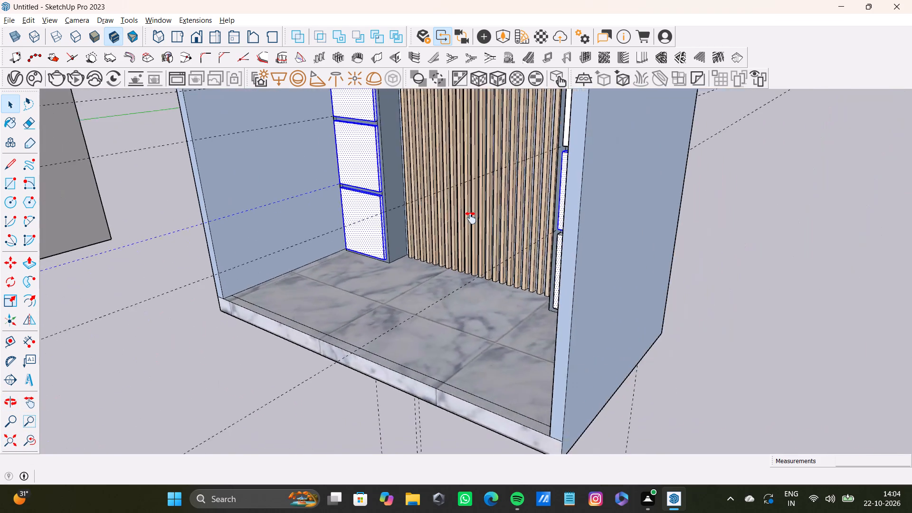
pyautogui.keyDown('shift'); pyautogui.moveTo(471, 218); pyautogui.dragTo(473, 216, button='middle'); pyautogui.keyUp('shift')
pyautogui.keyDown('shift'); pyautogui.scroll(8, 471, 218); pyautogui.keyUp('shift')
pyautogui.keyDown('shift'); pyautogui.moveTo(615, 237); pyautogui.dragTo(598, 236, button='middle'); pyautogui.keyUp('shift')
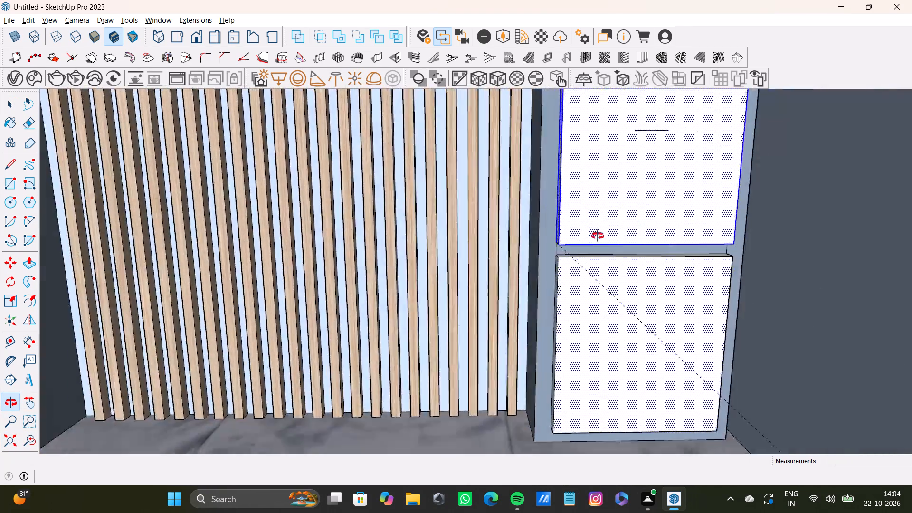
pyautogui.keyDown('shift'); pyautogui.moveTo(598, 236); pyautogui.dragTo(603, 214, button='middle'); pyautogui.keyUp('shift')
pyautogui.scroll(7, 579, 222)
pyautogui.moveTo(563, 268); pyautogui.dragTo(571, 179, button='middle')
pyautogui.keyDown('shift'); pyautogui.scroll(8, 557, 171); pyautogui.keyUp('shift')
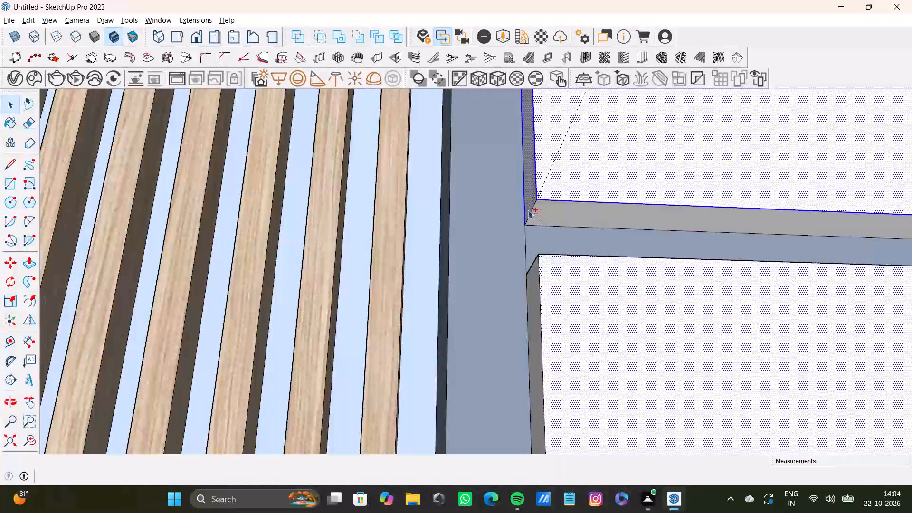
pyautogui.keyDown('shift'); pyautogui.click(529, 214); pyautogui.keyUp('shift')
pyautogui.keyDown('shift'); pyautogui.click(555, 214); pyautogui.keyUp('shift')
pyautogui.keyDown('shift'); pyautogui.moveTo(646, 211); pyautogui.dragTo(534, 215, button='middle'); pyautogui.keyUp('shift')
pyautogui.keyDown('shift'); pyautogui.scroll(2, 570, 245); pyautogui.keyUp('shift')
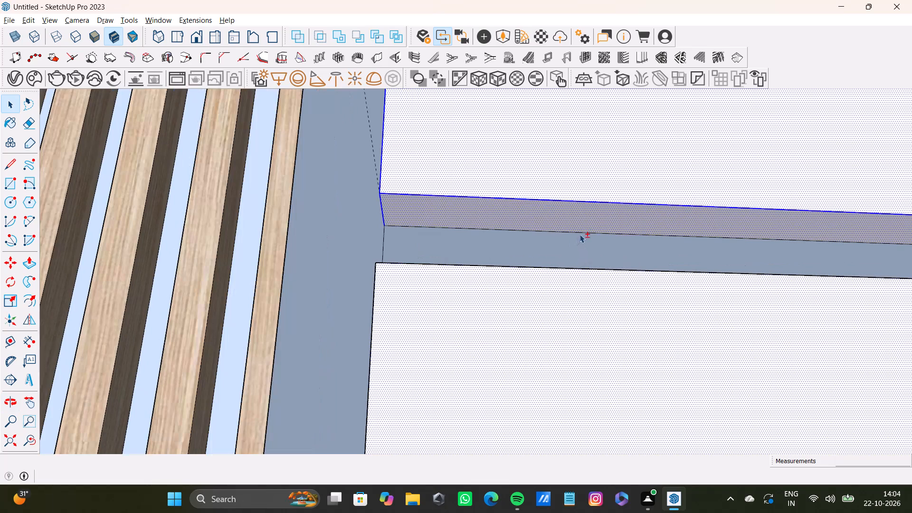
pyautogui.keyDown('shift'); pyautogui.click(582, 232); pyautogui.keyUp('shift')
pyautogui.keyDown('shift'); pyautogui.moveTo(629, 232); pyautogui.dragTo(312, 212, button='middle'); pyautogui.keyUp('shift')
pyautogui.keyDown('shift'); pyautogui.moveTo(808, 195); pyautogui.dragTo(577, 202, button='middle'); pyautogui.keyUp('shift')
pyautogui.keyDown('shift'); pyautogui.scroll(2, 683, 220); pyautogui.keyUp('shift')
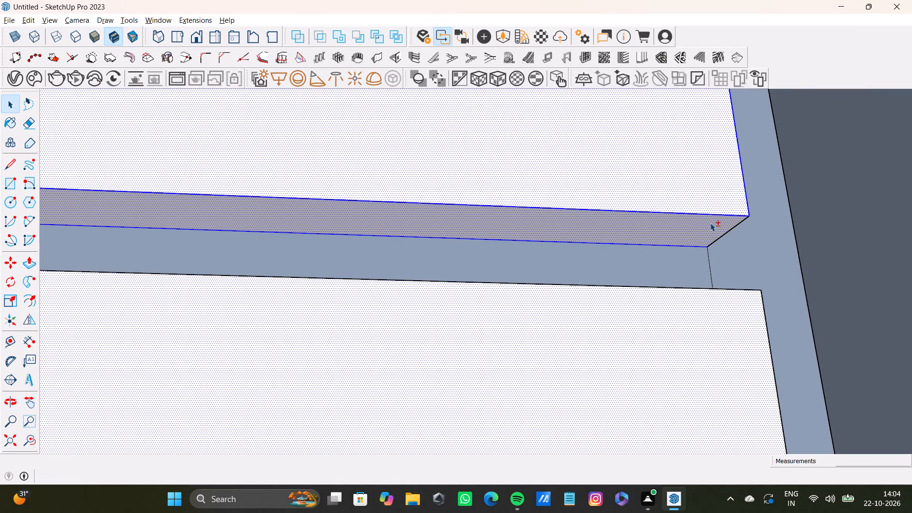
pyautogui.keyDown('shift'); pyautogui.click(725, 232); pyautogui.keyUp('shift')
# Add the lowest panel's top face to the selection, with its inner short edge and its rear and front edges.
pyautogui.keyDown('shift'); pyautogui.scroll(-7, 721, 233); pyautogui.keyUp('shift')
pyautogui.keyDown('shift'); pyautogui.moveTo(714, 250); pyautogui.dragTo(735, 351, button='middle'); pyautogui.keyUp('shift')
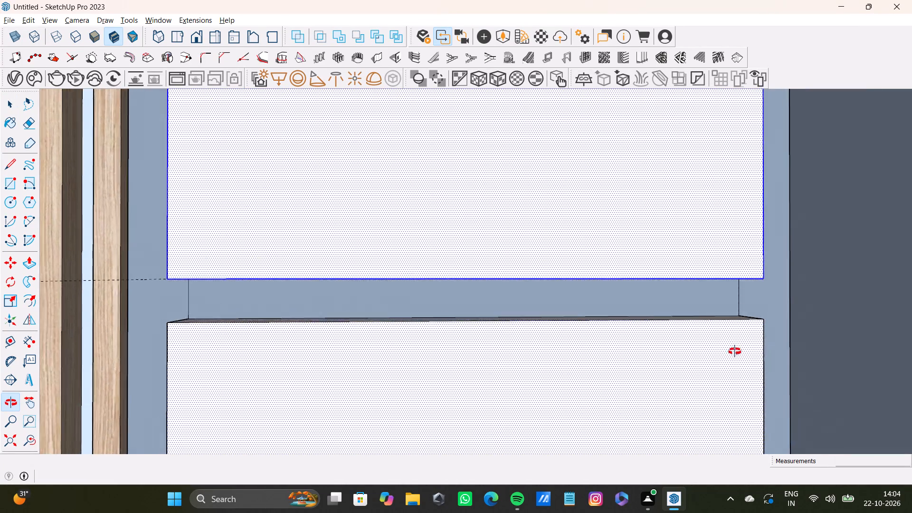
pyautogui.keyDown('shift'); pyautogui.moveTo(735, 351); pyautogui.dragTo(732, 368, button='middle'); pyautogui.keyUp('shift')
pyautogui.scroll(11, 144, 319)
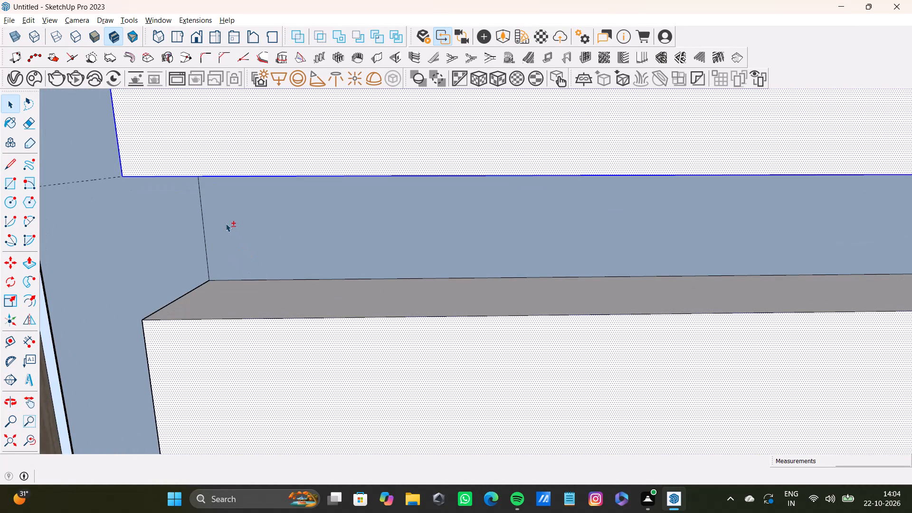
pyautogui.keyDown('shift'); pyautogui.click(248, 282); pyautogui.keyUp('shift')
pyautogui.keyDown('shift'); pyautogui.click(198, 287); pyautogui.keyUp('shift')
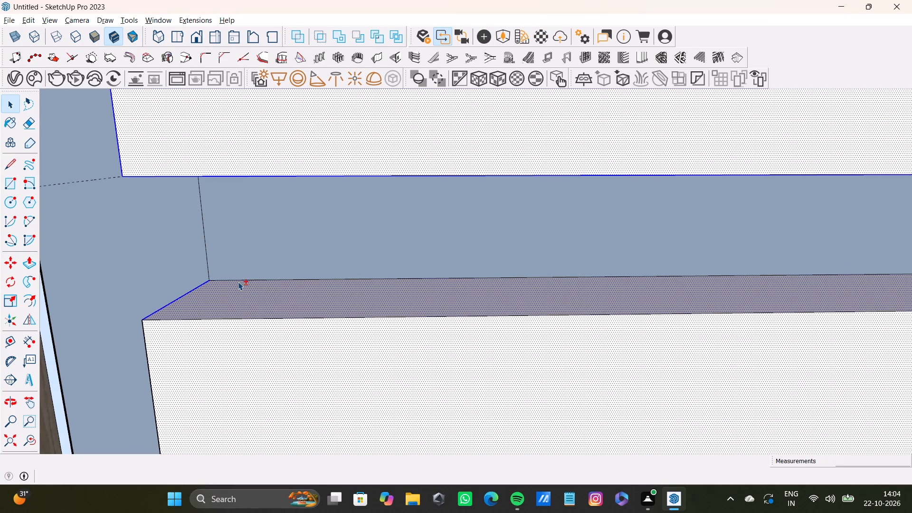
pyautogui.keyDown('shift'); pyautogui.click(238, 280); pyautogui.keyUp('shift')
pyautogui.keyDown('shift'); pyautogui.click(243, 319); pyautogui.keyUp('shift')
# Add the lowest panel's inner side face to the selection, including its front and rear vertical edges.
pyautogui.keyDown('shift'); pyautogui.scroll(-5, 243, 319); pyautogui.keyUp('shift')
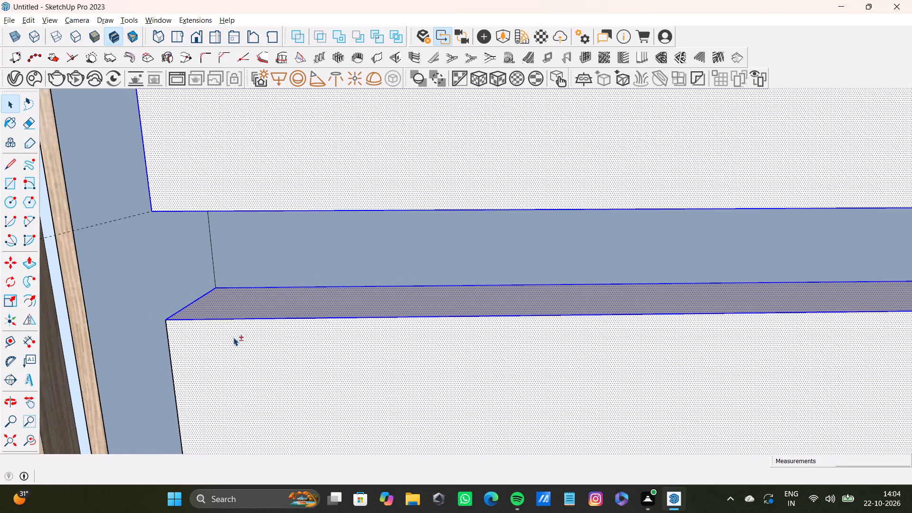
pyautogui.keyDown('shift'); pyautogui.click(235, 337); pyautogui.keyUp('shift')
pyautogui.keyDown('shift'); pyautogui.click(225, 340); pyautogui.keyUp('shift')
pyautogui.keyDown('shift'); pyautogui.click(182, 355); pyautogui.keyUp('shift')
pyautogui.keyDown('shift'); pyautogui.scroll(-3, 182, 355); pyautogui.keyUp('shift')
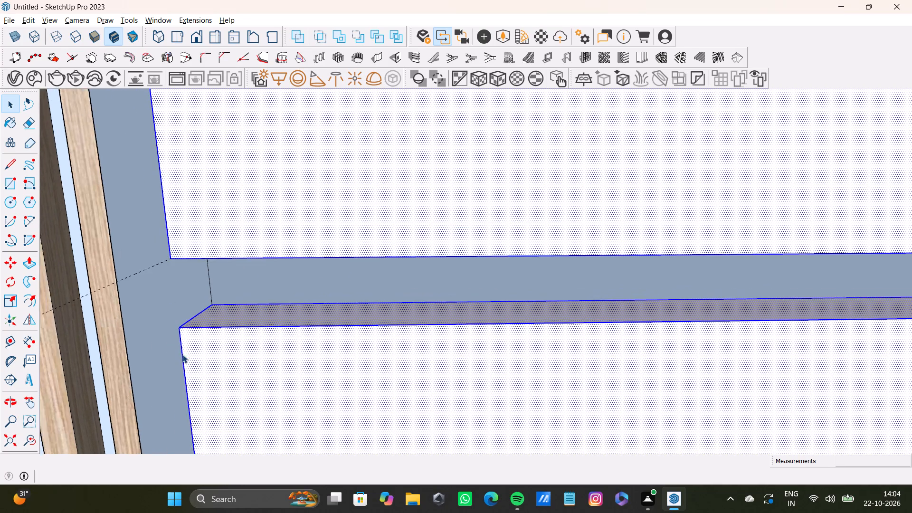
pyautogui.moveTo(182, 354); pyautogui.dragTo(296, 352, button='middle')
pyautogui.keyDown('shift'); pyautogui.scroll(4, 283, 362); pyautogui.keyUp('shift')
pyautogui.keyDown('shift'); pyautogui.click(277, 372); pyautogui.keyUp('shift')
pyautogui.keyDown('shift'); pyautogui.click(299, 375); pyautogui.keyUp('shift')
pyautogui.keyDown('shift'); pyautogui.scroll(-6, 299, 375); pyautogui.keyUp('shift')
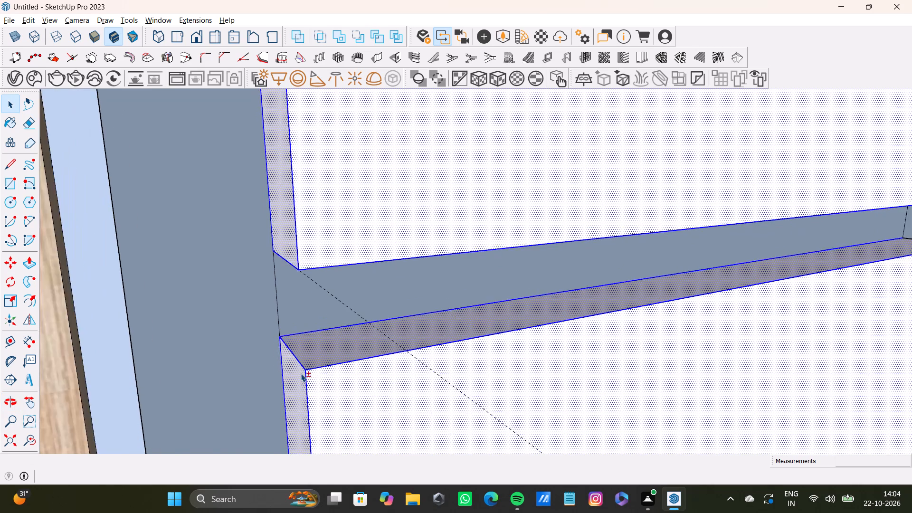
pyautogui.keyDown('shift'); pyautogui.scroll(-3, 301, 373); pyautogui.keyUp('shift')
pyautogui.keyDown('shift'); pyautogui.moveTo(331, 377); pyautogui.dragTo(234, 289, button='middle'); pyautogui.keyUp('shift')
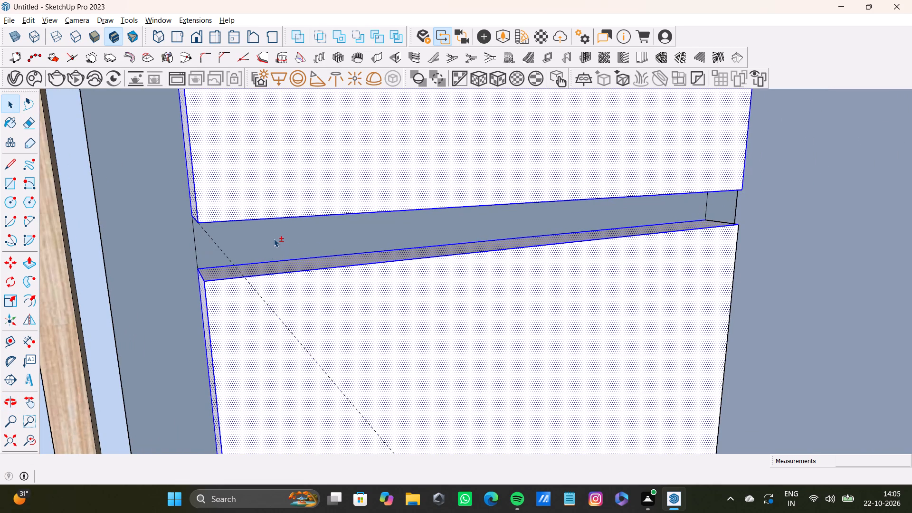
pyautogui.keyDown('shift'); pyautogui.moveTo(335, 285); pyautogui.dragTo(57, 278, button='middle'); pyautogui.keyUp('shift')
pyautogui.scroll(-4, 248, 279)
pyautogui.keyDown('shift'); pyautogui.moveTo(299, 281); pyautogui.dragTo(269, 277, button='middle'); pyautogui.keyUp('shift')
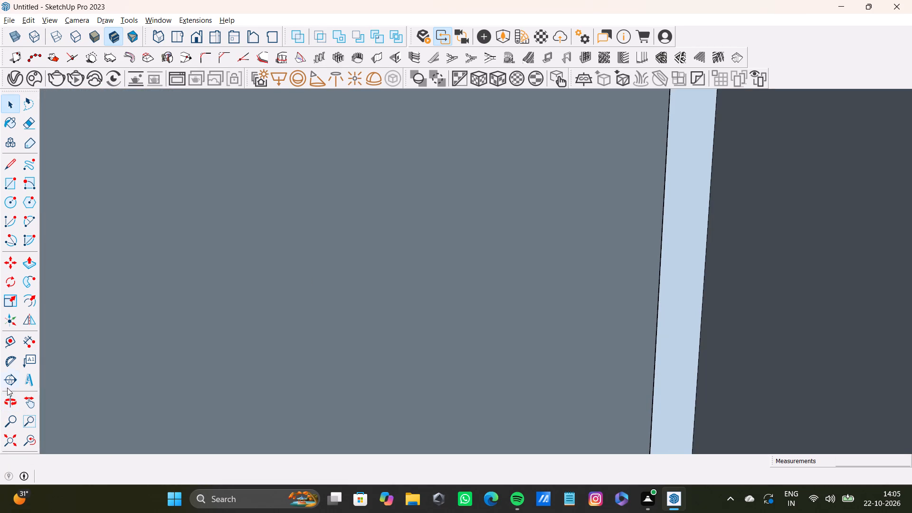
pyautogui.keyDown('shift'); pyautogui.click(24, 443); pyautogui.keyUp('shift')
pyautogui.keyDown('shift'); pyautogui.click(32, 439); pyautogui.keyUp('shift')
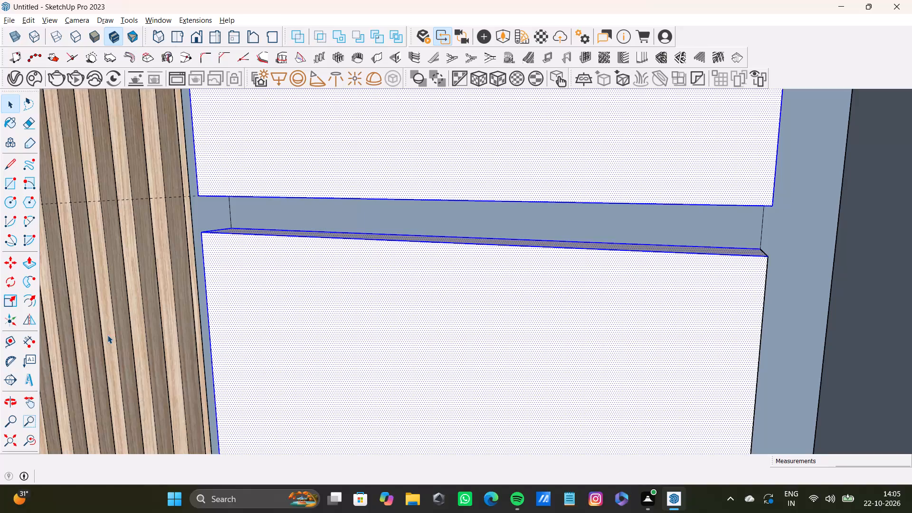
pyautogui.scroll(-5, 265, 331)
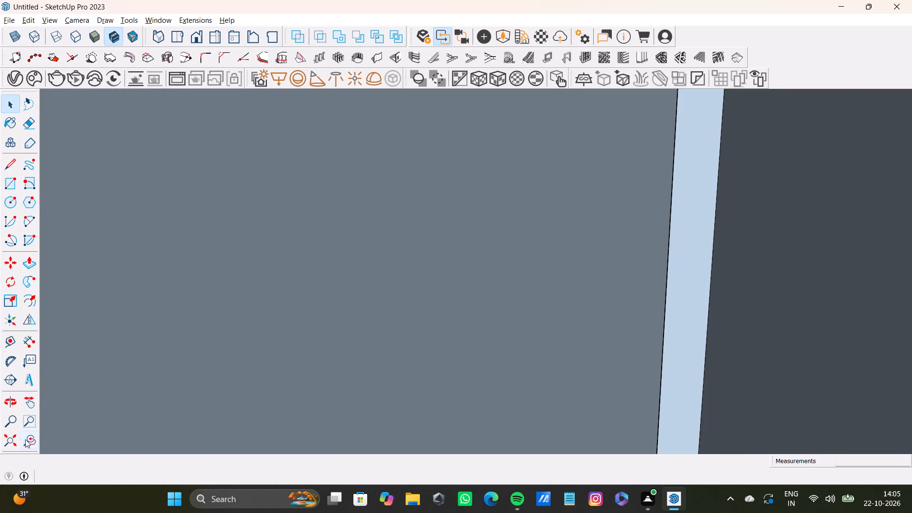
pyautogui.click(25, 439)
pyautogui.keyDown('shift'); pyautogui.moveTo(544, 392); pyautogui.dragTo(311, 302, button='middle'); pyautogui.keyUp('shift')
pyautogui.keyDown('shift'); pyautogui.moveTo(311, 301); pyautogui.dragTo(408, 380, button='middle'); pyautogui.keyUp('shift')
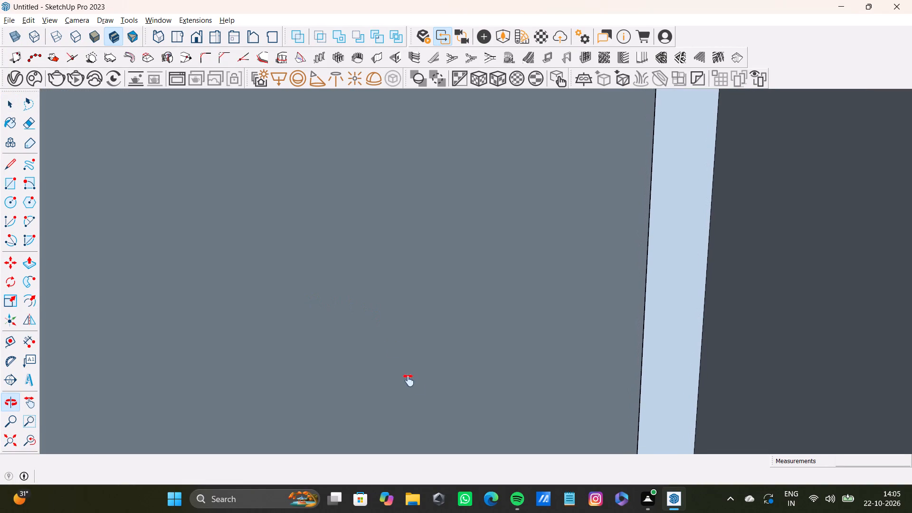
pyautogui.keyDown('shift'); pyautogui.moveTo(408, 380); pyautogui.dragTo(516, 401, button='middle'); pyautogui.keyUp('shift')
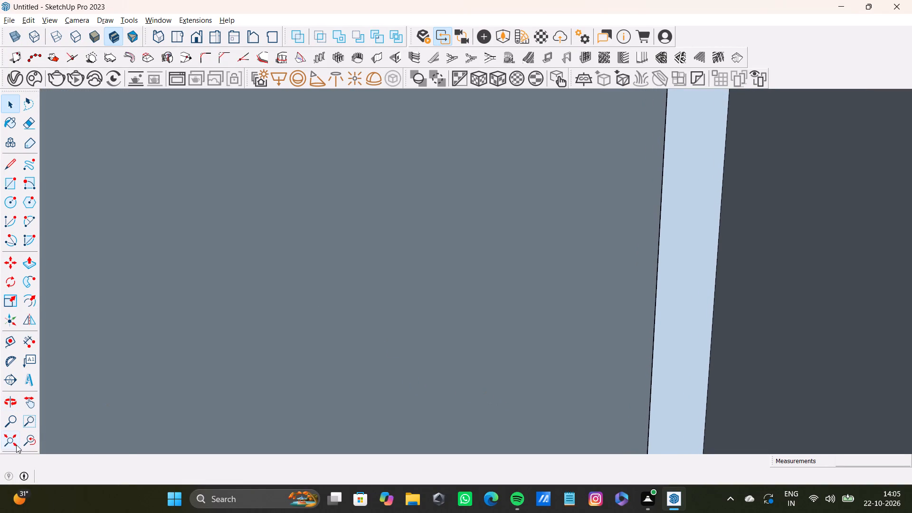
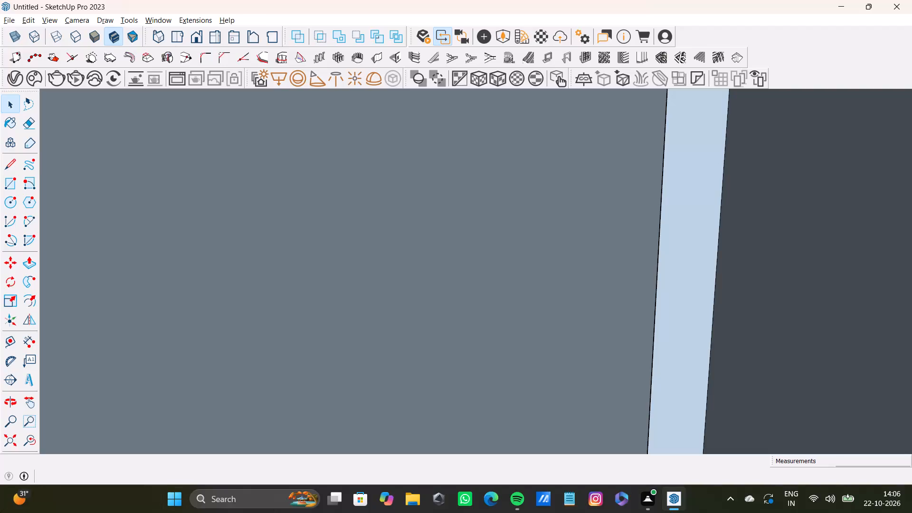
# Add the top, left side and front faces of the right column's second panel from the top to the selection.
pyautogui.click(24, 443)
pyautogui.keyDown('shift'); pyautogui.moveTo(259, 218); pyautogui.dragTo(237, 256, button='middle'); pyautogui.keyUp('shift')
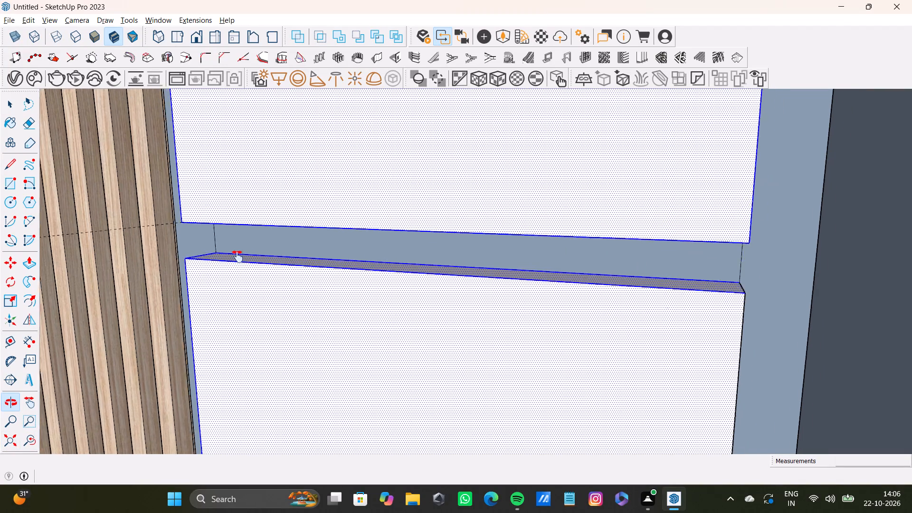
pyautogui.keyDown('shift'); pyautogui.moveTo(237, 256); pyautogui.dragTo(261, 267, button='middle'); pyautogui.keyUp('shift')
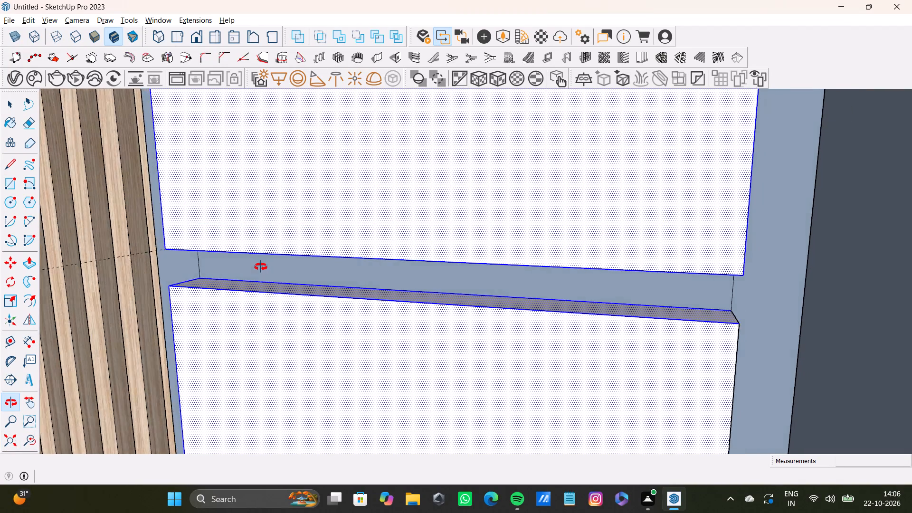
pyautogui.keyDown('shift'); pyautogui.moveTo(261, 267); pyautogui.dragTo(283, 335, button='middle'); pyautogui.keyUp('shift')
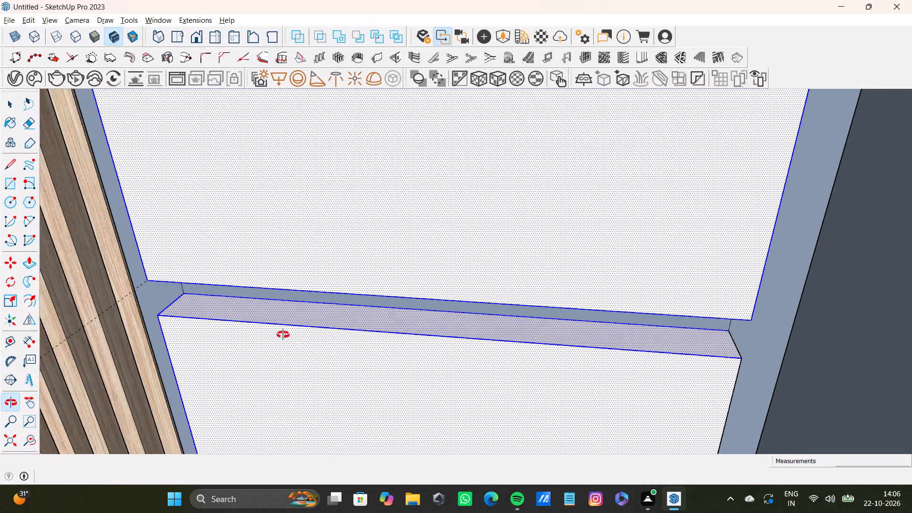
pyautogui.keyDown('shift'); pyautogui.moveTo(283, 335); pyautogui.dragTo(300, 331, button='middle'); pyautogui.keyUp('shift')
pyautogui.scroll(-8, 300, 326)
pyautogui.keyDown('shift'); pyautogui.moveTo(295, 323); pyautogui.dragTo(297, 391, button='middle'); pyautogui.keyUp('shift')
pyautogui.keyDown('shift'); pyautogui.scroll(-4, 297, 354); pyautogui.keyUp('shift')
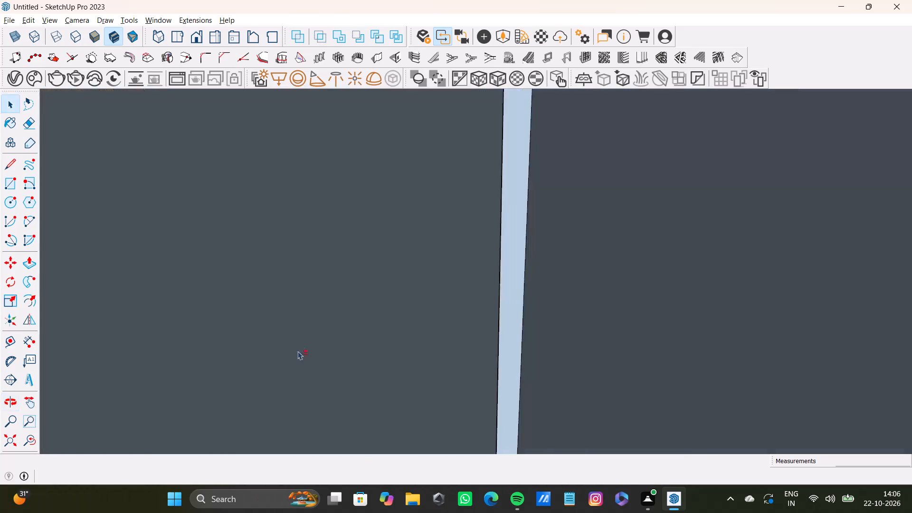
pyautogui.click(33, 436)
pyautogui.keyDown('shift'); pyautogui.moveTo(202, 256); pyautogui.dragTo(226, 381, button='middle'); pyautogui.keyUp('shift')
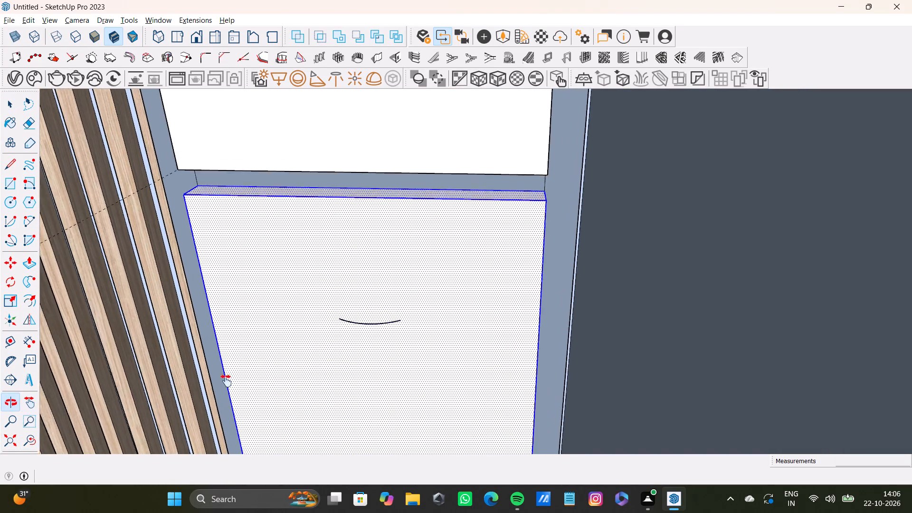
pyautogui.keyDown('shift'); pyautogui.moveTo(226, 381); pyautogui.dragTo(309, 432, button='middle'); pyautogui.keyUp('shift')
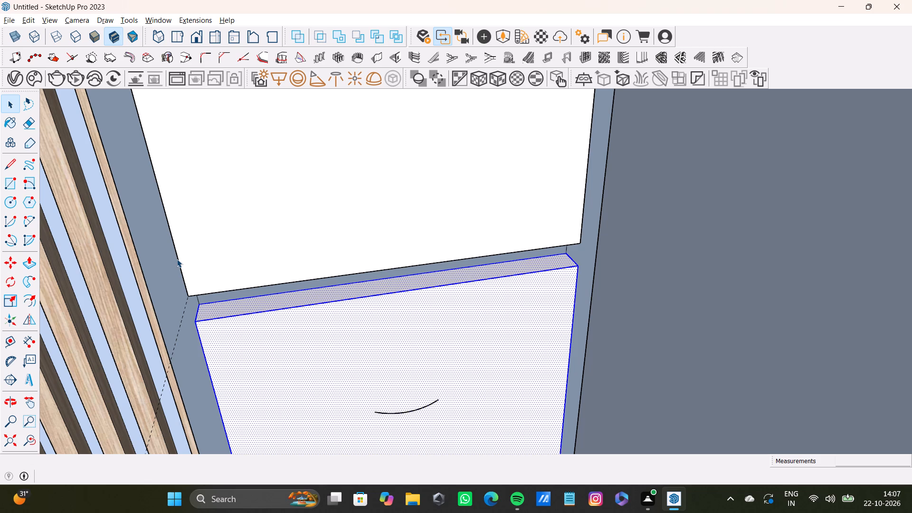
pyautogui.scroll(-10, 154, 126)
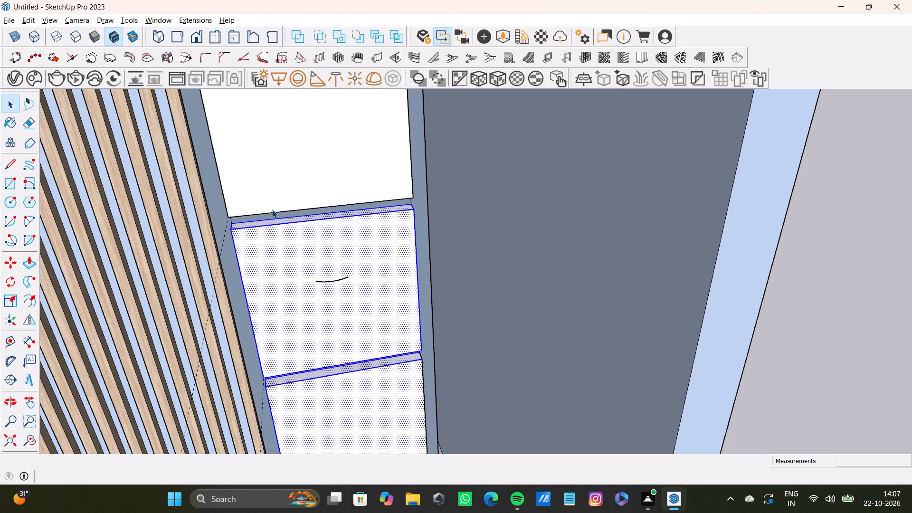
pyautogui.scroll(-8, 272, 209)
pyautogui.moveTo(272, 209); pyautogui.dragTo(328, 282, button='middle')
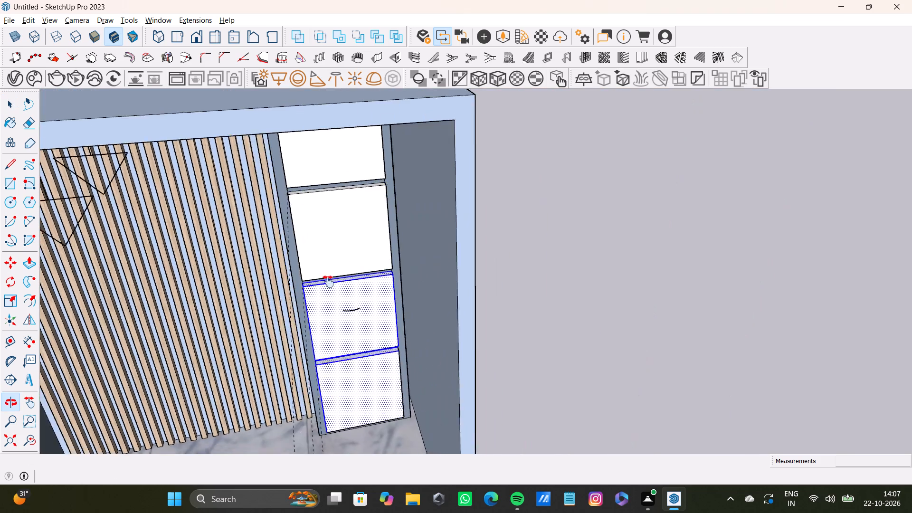
pyautogui.moveTo(328, 282); pyautogui.dragTo(495, 260, button='middle')
pyautogui.scroll(20, 435, 248)
pyautogui.scroll(3, 435, 248)
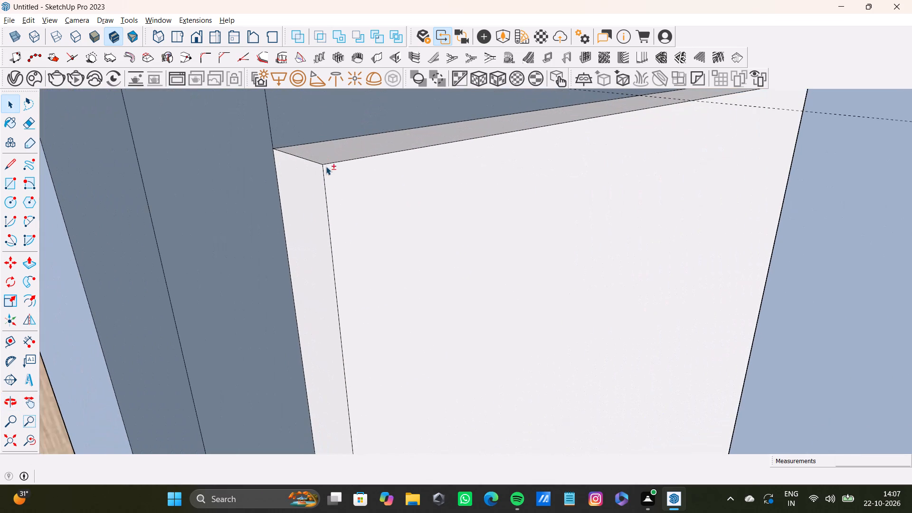
pyautogui.keyDown('shift'); pyautogui.doubleClick(329, 159); pyautogui.keyUp('shift')
pyautogui.keyDown('shift'); pyautogui.doubleClick(346, 181); pyautogui.keyUp('shift')
pyautogui.keyDown('shift'); pyautogui.doubleClick(308, 209); pyautogui.keyUp('shift')
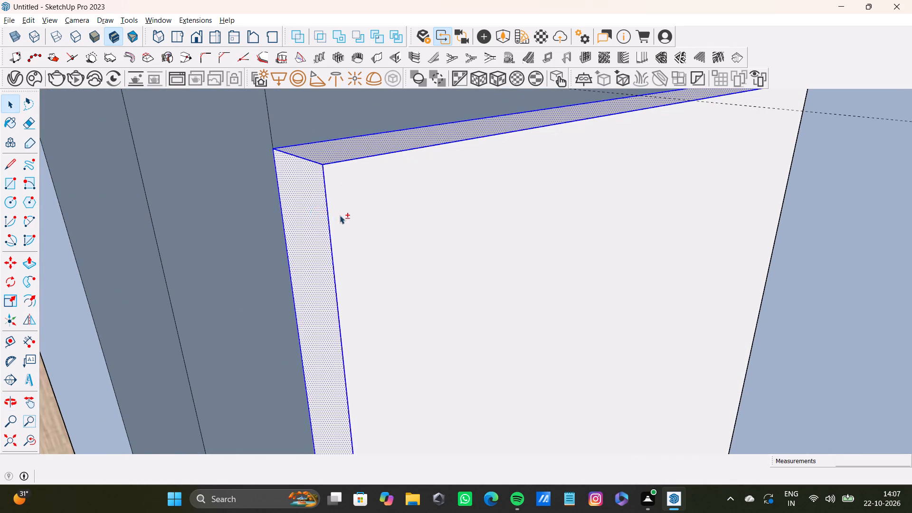
pyautogui.keyDown('shift'); pyautogui.doubleClick(340, 215); pyautogui.keyUp('shift')
# Add the underside and right side face of the right column's second panel from the top to the selection.
pyautogui.keyDown('shift'); pyautogui.scroll(-8, 340, 215); pyautogui.keyUp('shift')
pyautogui.keyDown('shift'); pyautogui.moveTo(413, 270); pyautogui.dragTo(389, 130, button='middle'); pyautogui.keyUp('shift')
pyautogui.keyDown('shift'); pyautogui.scroll(4, 371, 332); pyautogui.keyUp('shift')
pyautogui.keyDown('shift'); pyautogui.moveTo(377, 351); pyautogui.dragTo(343, 235, button='middle'); pyautogui.keyUp('shift')
pyautogui.keyDown('shift'); pyautogui.scroll(-3, 336, 278); pyautogui.keyUp('shift')
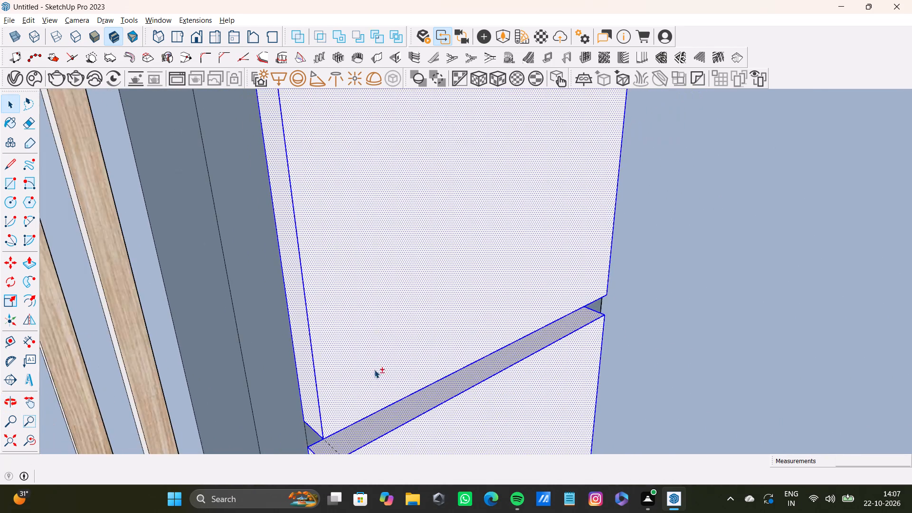
pyautogui.keyDown('shift'); pyautogui.moveTo(374, 370); pyautogui.dragTo(361, 258, button='middle'); pyautogui.keyUp('shift')
pyautogui.scroll(3, 355, 320)
pyautogui.moveTo(355, 320); pyautogui.dragTo(321, 146, button='middle')
pyautogui.keyDown('shift'); pyautogui.doubleClick(321, 141); pyautogui.keyUp('shift')
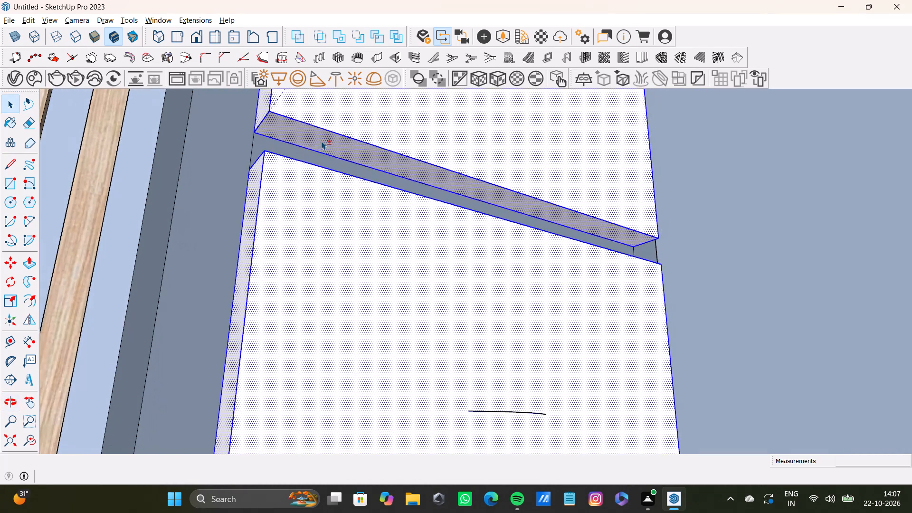
pyautogui.keyDown('shift'); pyautogui.moveTo(546, 190); pyautogui.dragTo(299, 344, button='middle'); pyautogui.keyUp('shift')
pyautogui.keyDown('shift'); pyautogui.scroll(2, 615, 307); pyautogui.keyUp('shift')
pyautogui.keyDown('shift'); pyautogui.moveTo(614, 299); pyautogui.dragTo(472, 368, button='middle'); pyautogui.keyUp('shift')
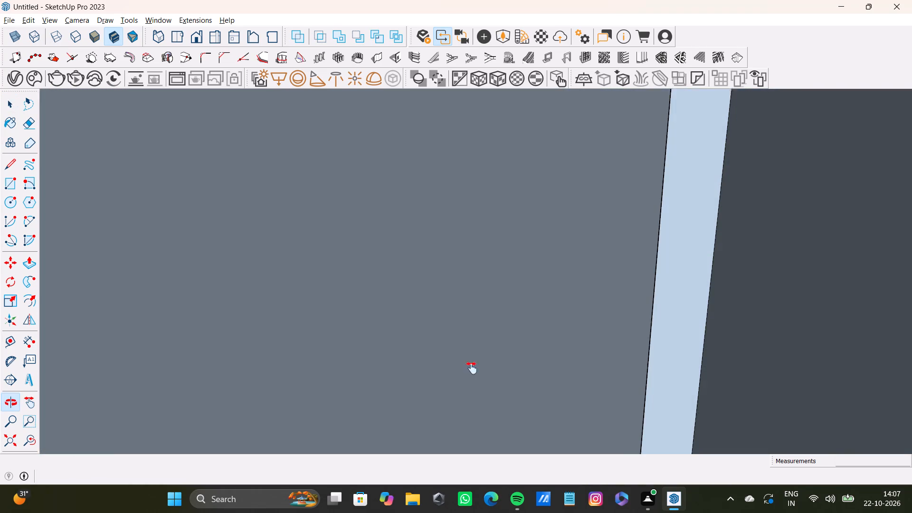
pyautogui.keyDown('shift'); pyautogui.moveTo(472, 368); pyautogui.dragTo(465, 371, button='middle'); pyautogui.keyUp('shift')
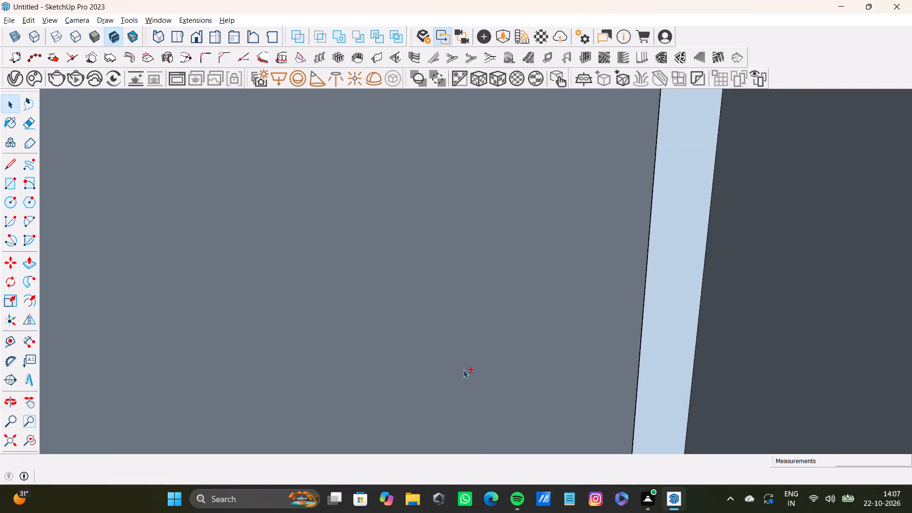
pyautogui.click(26, 439)
pyautogui.keyDown('shift'); pyautogui.moveTo(627, 297); pyautogui.dragTo(518, 372, button='middle'); pyautogui.keyUp('shift')
pyautogui.keyDown('shift'); pyautogui.scroll(6, 544, 335); pyautogui.keyUp('shift')
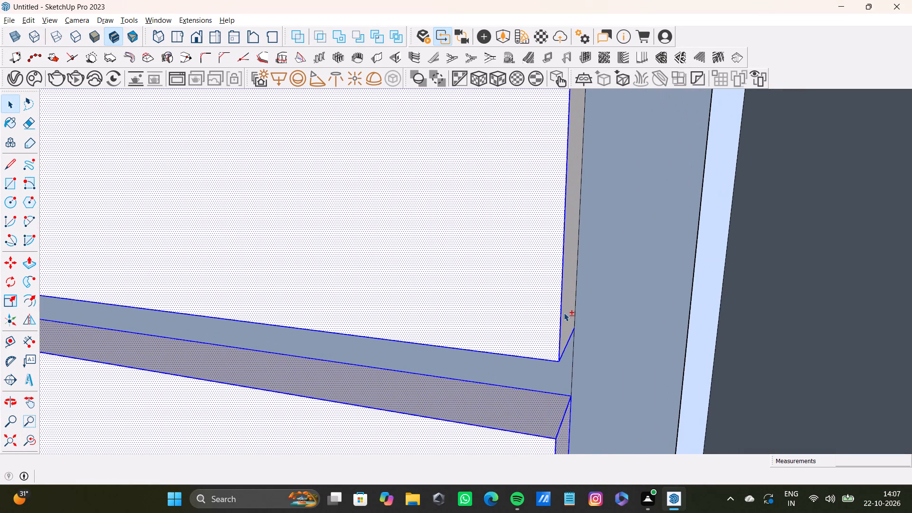
pyautogui.keyDown('shift'); pyautogui.doubleClick(564, 313); pyautogui.keyUp('shift')
pyautogui.keyDown('shift'); pyautogui.scroll(-13, 563, 309); pyautogui.keyUp('shift')
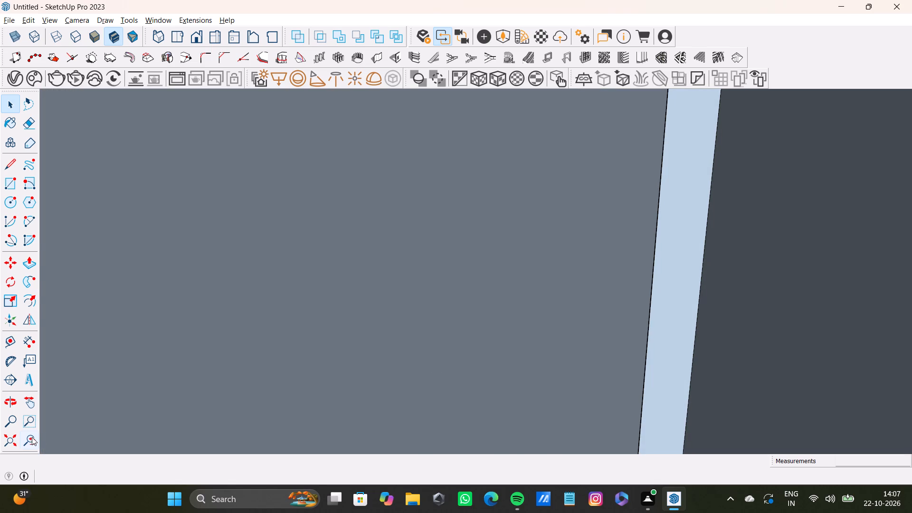
# Add the remaining right-side, upper corner and bottom edges of the right column's lowest panel to the selection.
pyautogui.keyDown('shift'); pyautogui.click(30, 437); pyautogui.keyUp('shift')
pyautogui.keyDown('shift'); pyautogui.click(11, 440); pyautogui.keyUp('shift')
pyautogui.moveTo(168, 396); pyautogui.dragTo(324, 387, button='middle')
pyautogui.scroll(7, 569, 356)
pyautogui.keyDown('shift'); pyautogui.moveTo(708, 283); pyautogui.dragTo(702, 283, button='middle'); pyautogui.keyUp('shift')
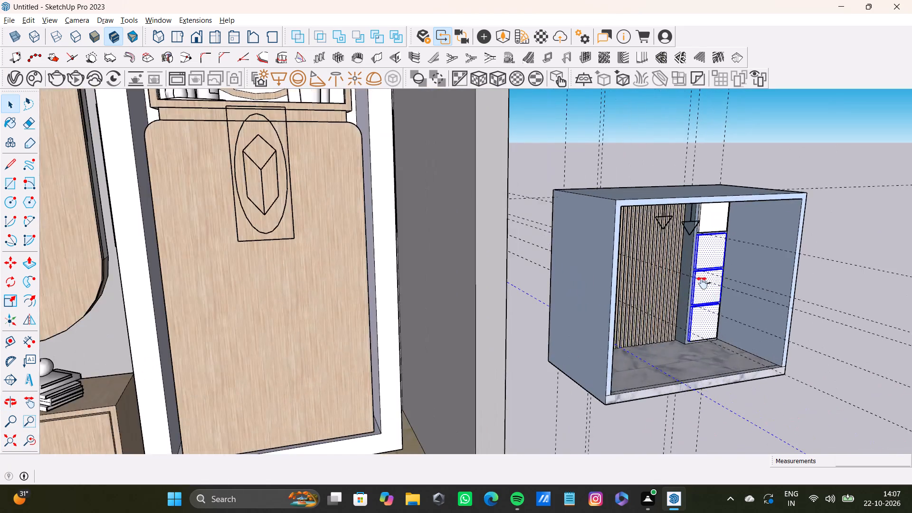
pyautogui.keyDown('shift'); pyautogui.moveTo(702, 283); pyautogui.dragTo(593, 330, button='middle'); pyautogui.keyUp('shift')
pyautogui.keyDown('shift'); pyautogui.scroll(10, 589, 340); pyautogui.keyUp('shift')
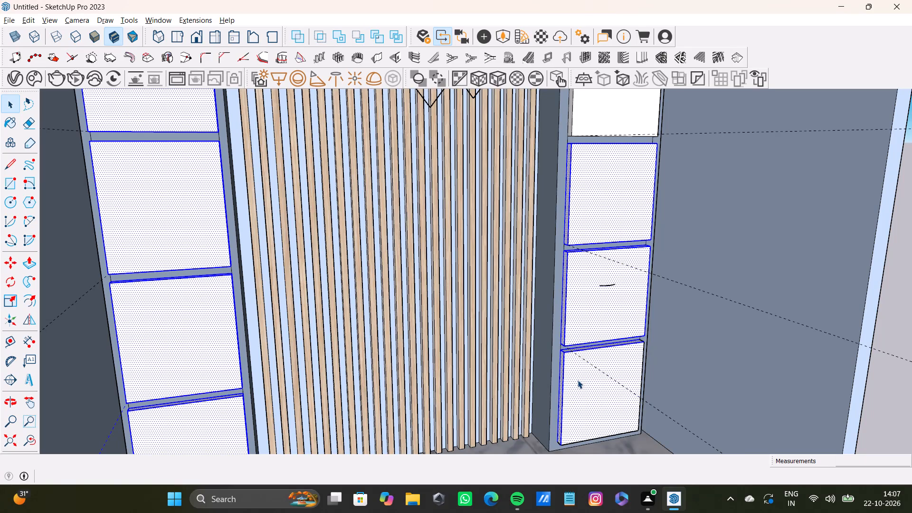
pyautogui.keyDown('shift'); pyautogui.scroll(7, 587, 372); pyautogui.keyUp('shift')
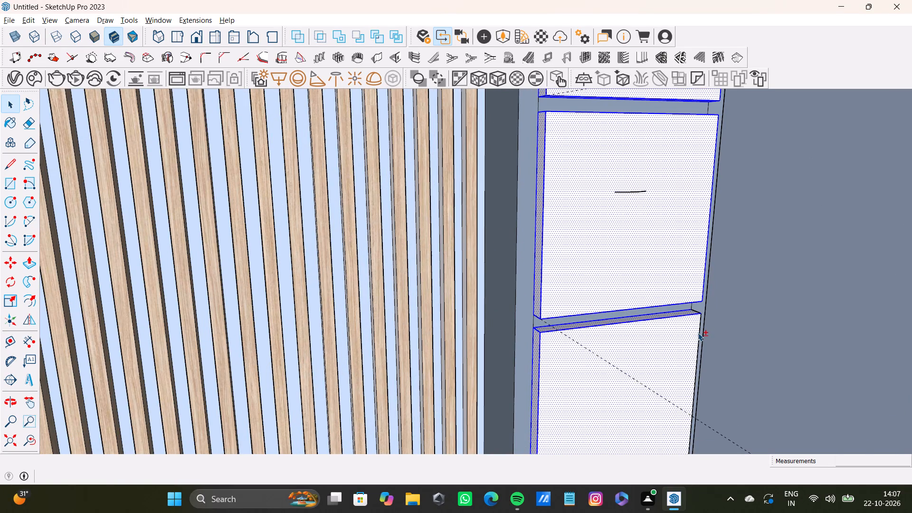
pyautogui.keyDown('shift'); pyautogui.click(698, 334); pyautogui.keyUp('shift')
pyautogui.keyDown('shift'); pyautogui.click(697, 312); pyautogui.keyUp('shift')
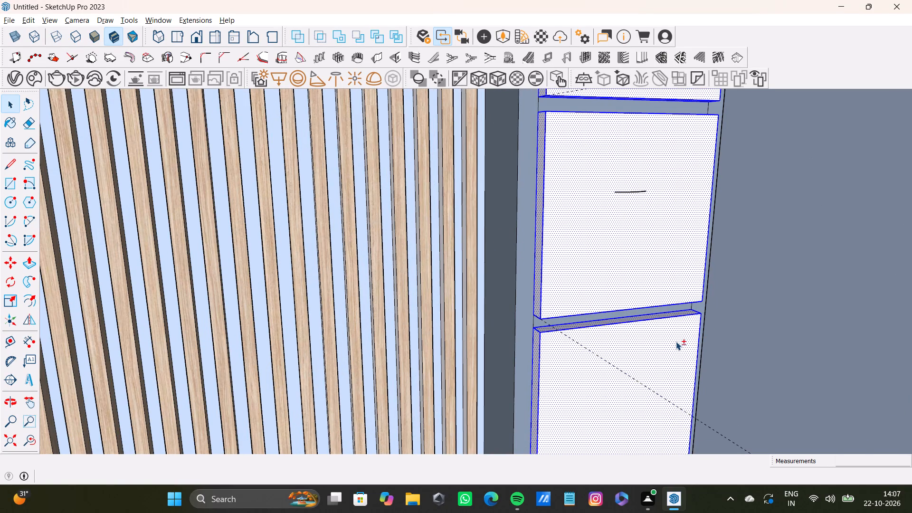
pyautogui.keyDown('shift'); pyautogui.scroll(-4, 652, 354); pyautogui.keyUp('shift')
pyautogui.keyDown('shift'); pyautogui.moveTo(653, 368); pyautogui.dragTo(566, 248, button='middle'); pyautogui.keyUp('shift')
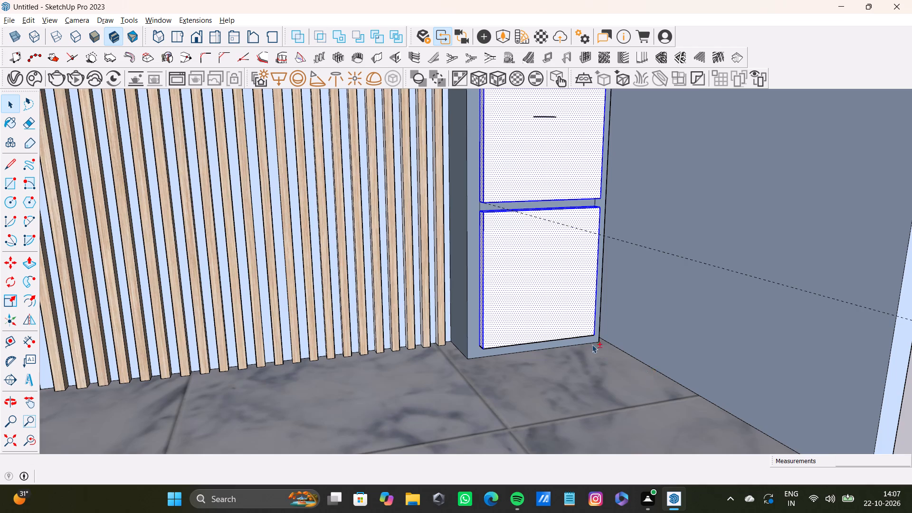
pyautogui.keyDown('shift'); pyautogui.scroll(16, 547, 350); pyautogui.keyUp('shift')
pyautogui.keyDown('shift'); pyautogui.click(548, 342); pyautogui.keyUp('shift')
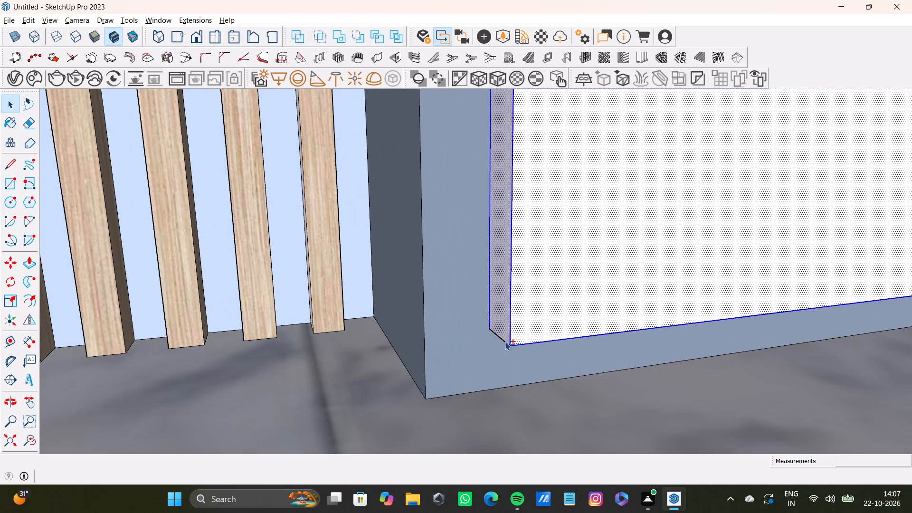
pyautogui.keyDown('shift'); pyautogui.click(504, 342); pyautogui.keyUp('shift')
# Add the right column's topmost panel to the selection, covering its front face, left side face and adjoining edges.
pyautogui.keyDown('shift'); pyautogui.scroll(-5, 504, 342); pyautogui.keyUp('shift')
pyautogui.keyDown('shift'); pyautogui.scroll(-8, 552, 318); pyautogui.keyUp('shift')
pyautogui.keyDown('shift'); pyautogui.moveTo(551, 318); pyautogui.dragTo(449, 402, button='middle'); pyautogui.keyUp('shift')
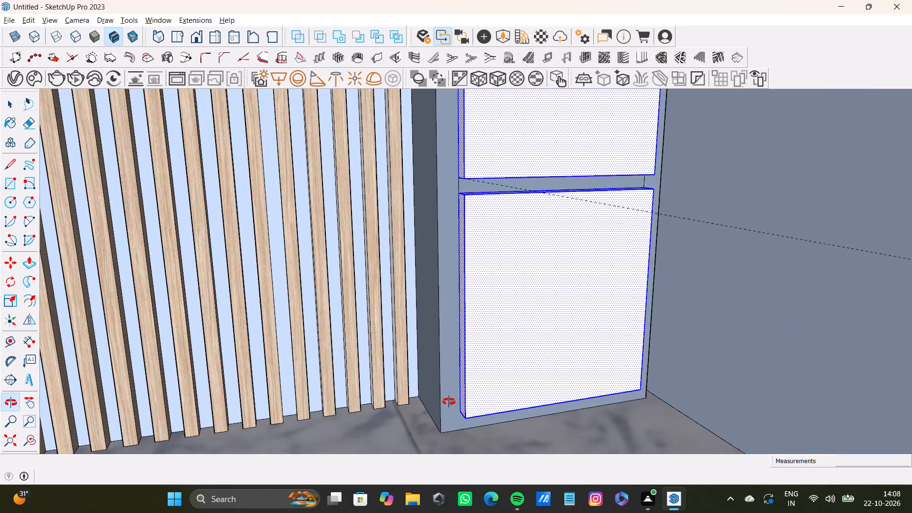
pyautogui.keyDown('shift'); pyautogui.moveTo(449, 402); pyautogui.dragTo(356, 419, button='middle'); pyautogui.keyUp('shift')
pyautogui.scroll(4, 654, 333)
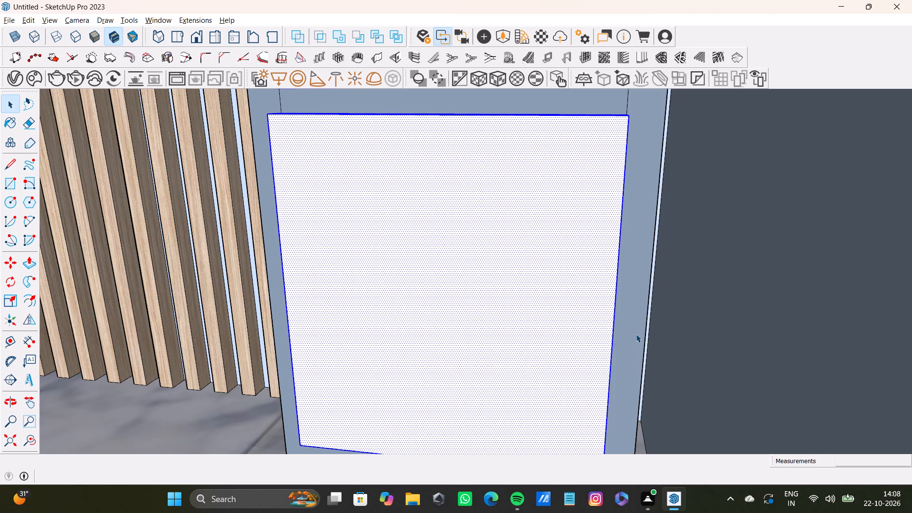
pyautogui.scroll(-8, 393, 159)
pyautogui.keyDown('shift'); pyautogui.moveTo(352, 206); pyautogui.dragTo(460, 312, button='middle'); pyautogui.keyUp('shift')
pyautogui.scroll(-5, 455, 286)
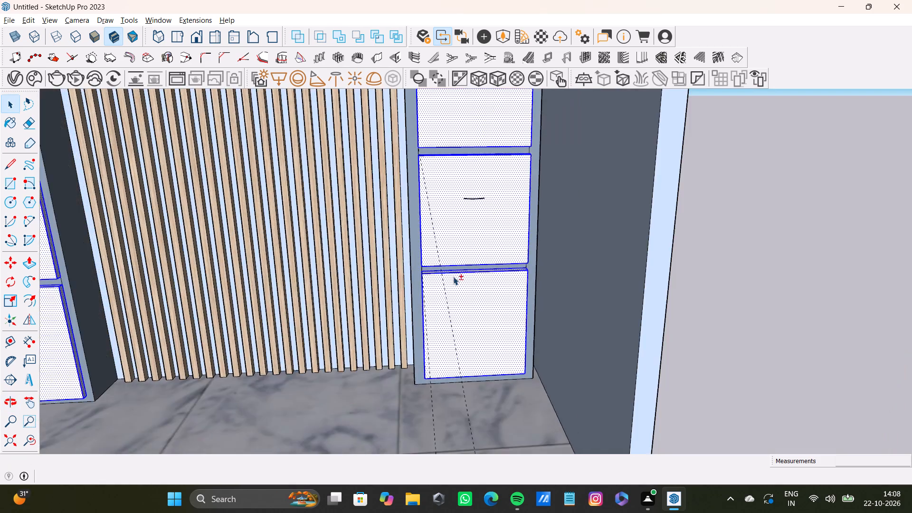
pyautogui.keyDown('shift'); pyautogui.moveTo(453, 276); pyautogui.dragTo(448, 389, button='middle'); pyautogui.keyUp('shift')
pyautogui.scroll(-3, 464, 247)
pyautogui.keyDown('shift'); pyautogui.moveTo(466, 226); pyautogui.dragTo(474, 377, button='middle'); pyautogui.keyUp('shift')
pyautogui.keyDown('shift'); pyautogui.scroll(8, 481, 331); pyautogui.keyUp('shift')
pyautogui.keyDown('shift'); pyautogui.moveTo(465, 296); pyautogui.dragTo(479, 286, button='middle'); pyautogui.keyUp('shift')
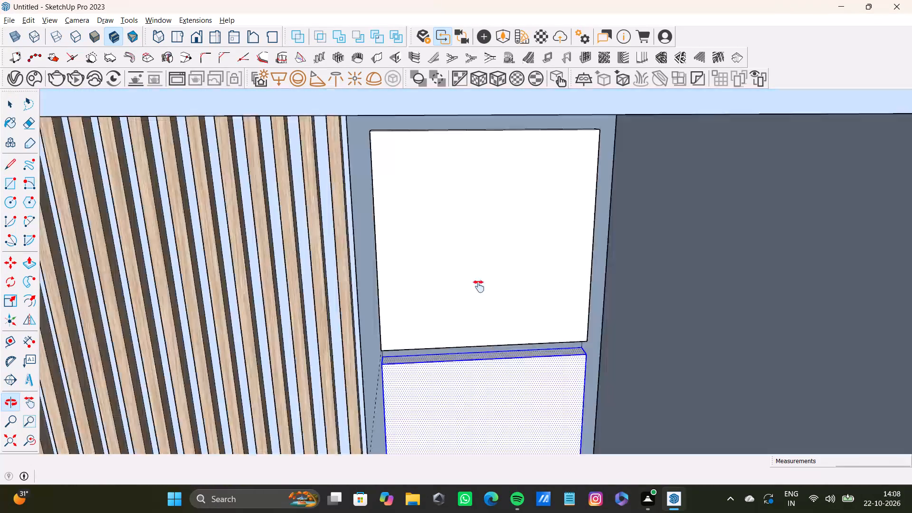
pyautogui.keyDown('shift'); pyautogui.moveTo(479, 286); pyautogui.dragTo(478, 263, button='middle'); pyautogui.keyUp('shift')
pyautogui.keyDown('shift'); pyautogui.scroll(4, 468, 250); pyautogui.keyUp('shift')
pyautogui.keyDown('shift'); pyautogui.doubleClick(464, 244); pyautogui.keyUp('shift')
pyautogui.keyDown('shift'); pyautogui.scroll(2, 350, 294); pyautogui.keyUp('shift')
pyautogui.keyDown('shift'); pyautogui.moveTo(350, 294); pyautogui.dragTo(524, 337, button='middle'); pyautogui.keyUp('shift')
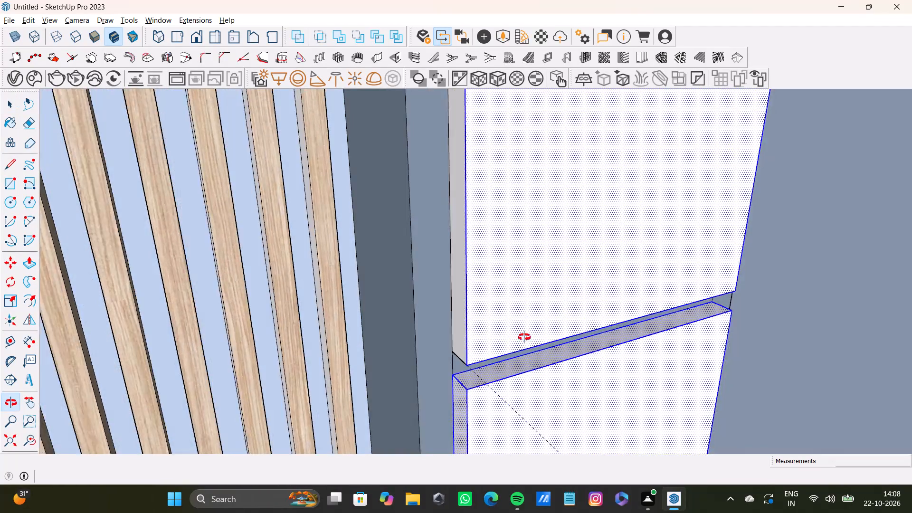
pyautogui.keyDown('shift'); pyautogui.moveTo(524, 337); pyautogui.dragTo(558, 337, button='middle'); pyautogui.keyUp('shift')
pyautogui.keyDown('shift'); pyautogui.scroll(3, 545, 339); pyautogui.keyUp('shift')
pyautogui.keyDown('shift'); pyautogui.click(456, 342); pyautogui.keyUp('shift')
pyautogui.keyDown('shift'); pyautogui.click(451, 363); pyautogui.keyUp('shift')
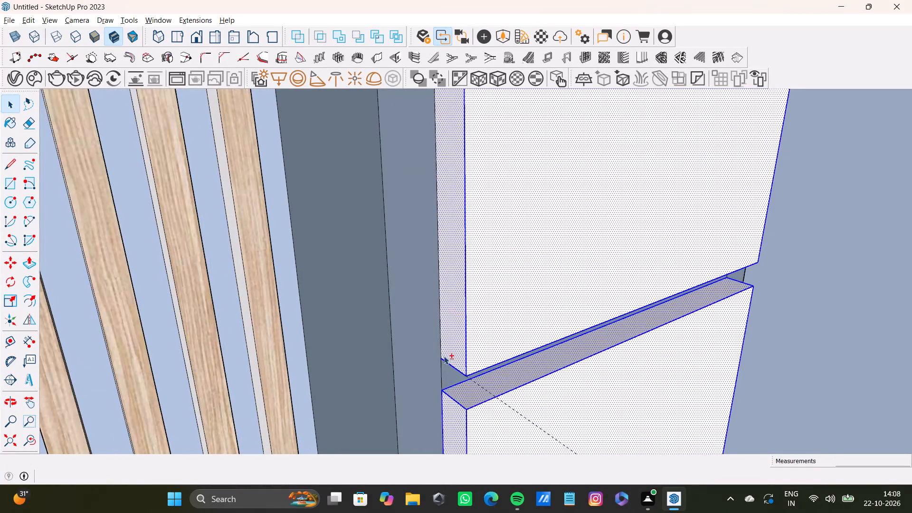
pyautogui.keyDown('shift'); pyautogui.click(441, 345); pyautogui.keyUp('shift')
# Add the topmost panel's right side face, its rear edge and the short lower edge to the selection.
pyautogui.keyDown('shift'); pyautogui.scroll(-3, 446, 338); pyautogui.keyUp('shift')
pyautogui.keyDown('shift'); pyautogui.moveTo(518, 324); pyautogui.dragTo(302, 354, button='middle'); pyautogui.keyUp('shift')
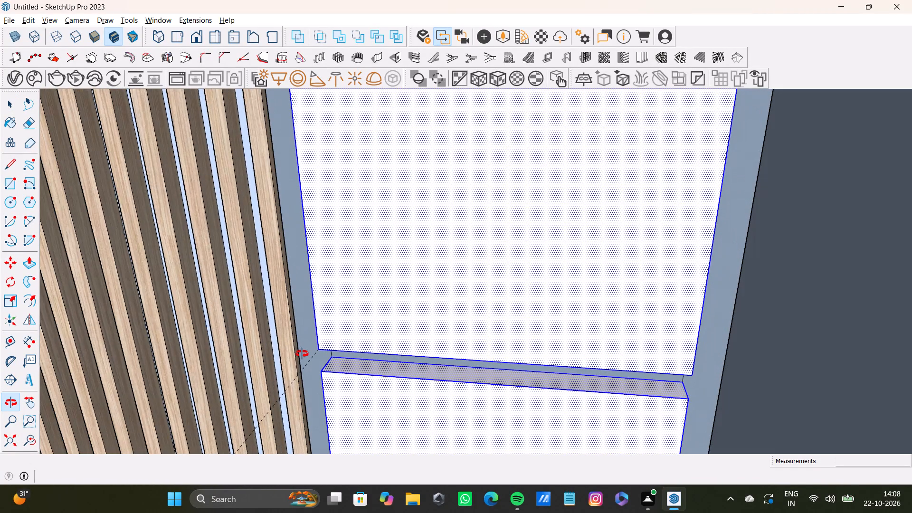
pyautogui.keyDown('shift'); pyautogui.moveTo(302, 354); pyautogui.dragTo(187, 314, button='middle'); pyautogui.keyUp('shift')
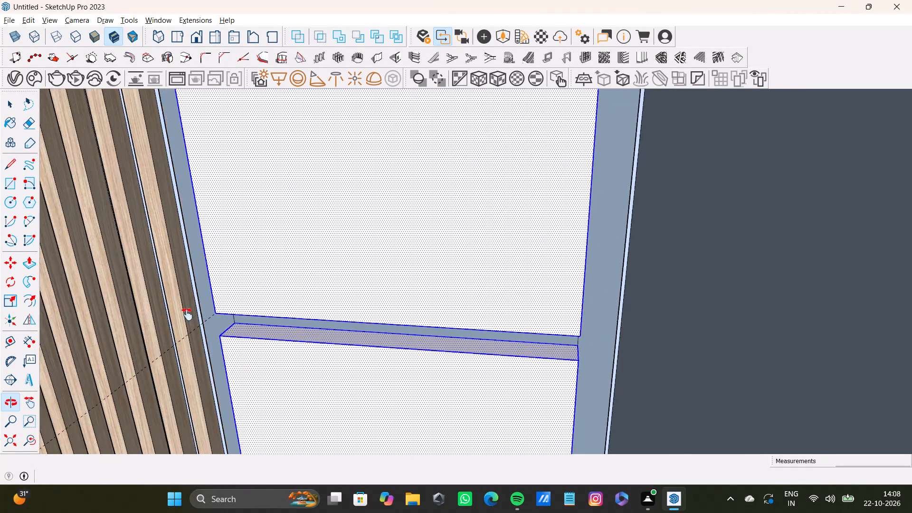
pyautogui.keyDown('shift'); pyautogui.moveTo(187, 314); pyautogui.dragTo(100, 315, button='middle'); pyautogui.keyUp('shift')
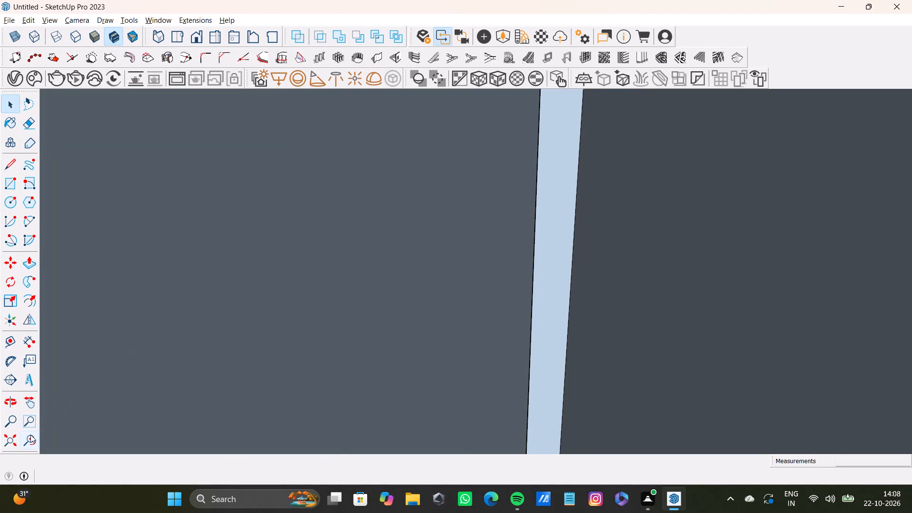
pyautogui.keyDown('shift'); pyautogui.click(30, 436); pyautogui.keyUp('shift')
pyautogui.keyDown('shift'); pyautogui.moveTo(494, 318); pyautogui.dragTo(271, 358, button='middle'); pyautogui.keyUp('shift')
pyautogui.scroll(4, 609, 324)
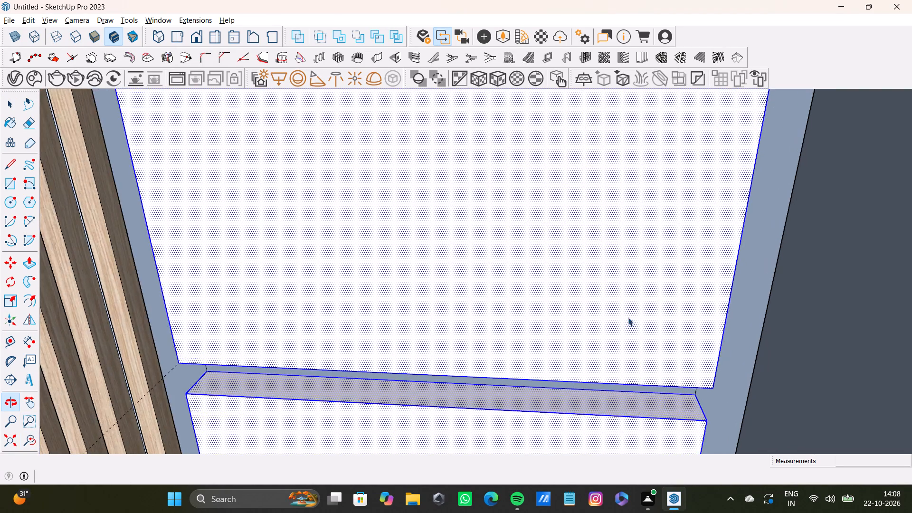
pyautogui.moveTo(628, 317); pyautogui.dragTo(511, 299, button='middle')
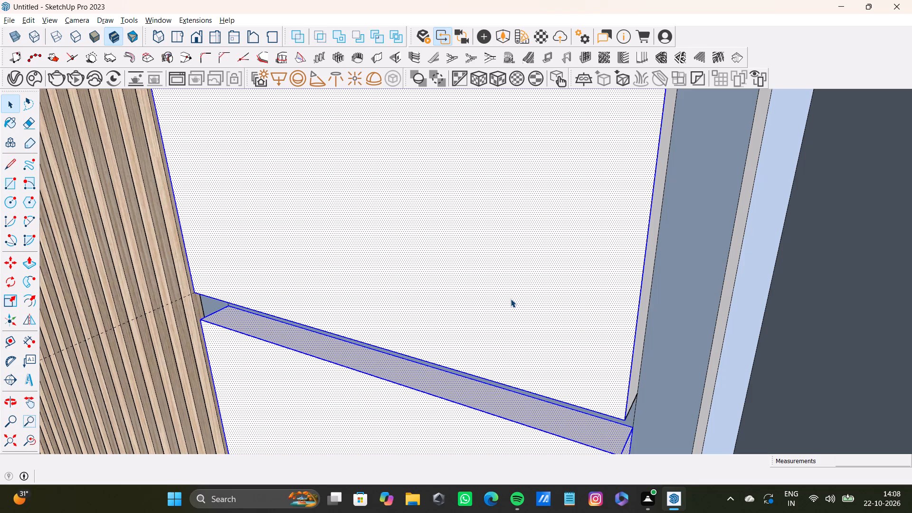
pyautogui.keyDown('shift'); pyautogui.click(645, 339); pyautogui.keyUp('shift')
pyautogui.keyDown('shift'); pyautogui.click(639, 339); pyautogui.keyUp('shift')
pyautogui.keyDown('shift'); pyautogui.scroll(-1, 637, 339); pyautogui.keyUp('shift')
pyautogui.keyDown('shift'); pyautogui.scroll(5, 630, 374); pyautogui.keyUp('shift')
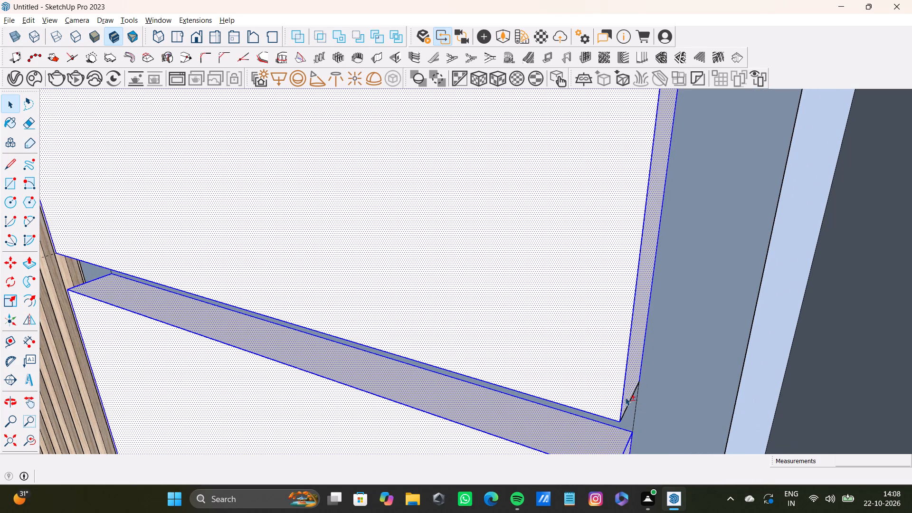
pyautogui.keyDown('shift'); pyautogui.click(627, 403); pyautogui.keyUp('shift')
pyautogui.keyDown('shift'); pyautogui.scroll(-11, 627, 403); pyautogui.keyUp('shift')
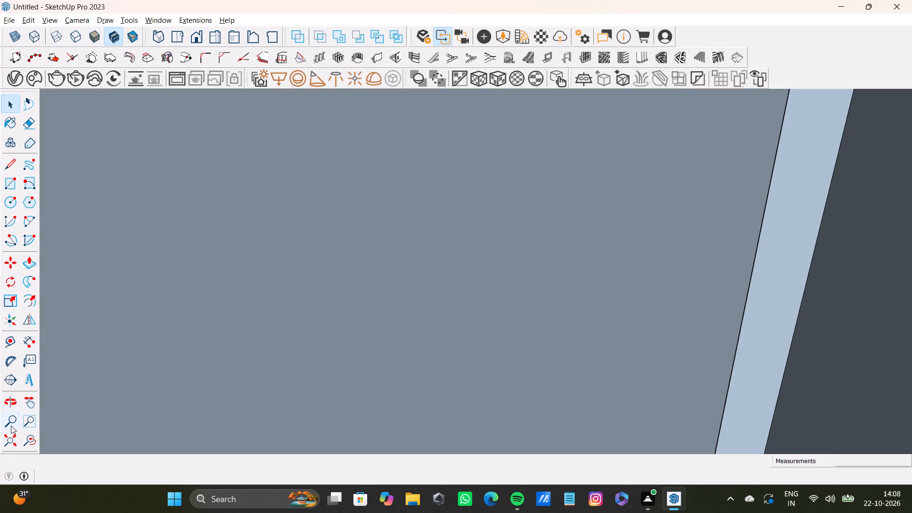
# Examine the selected panels in both columns flanking the slat wall from several angles, ending on a front view of the room.
pyautogui.keyDown('shift'); pyautogui.moveTo(35, 441); pyautogui.dragTo(30, 441); pyautogui.keyUp('shift')
pyautogui.click(8, 439)
pyautogui.moveTo(90, 416); pyautogui.dragTo(331, 400, button='middle')
pyautogui.scroll(-4, 478, 395)
pyautogui.keyDown('shift'); pyautogui.scroll(1, 586, 372); pyautogui.keyUp('shift')
pyautogui.keyDown('shift'); pyautogui.moveTo(586, 371); pyautogui.dragTo(455, 352, button='middle'); pyautogui.keyUp('shift')
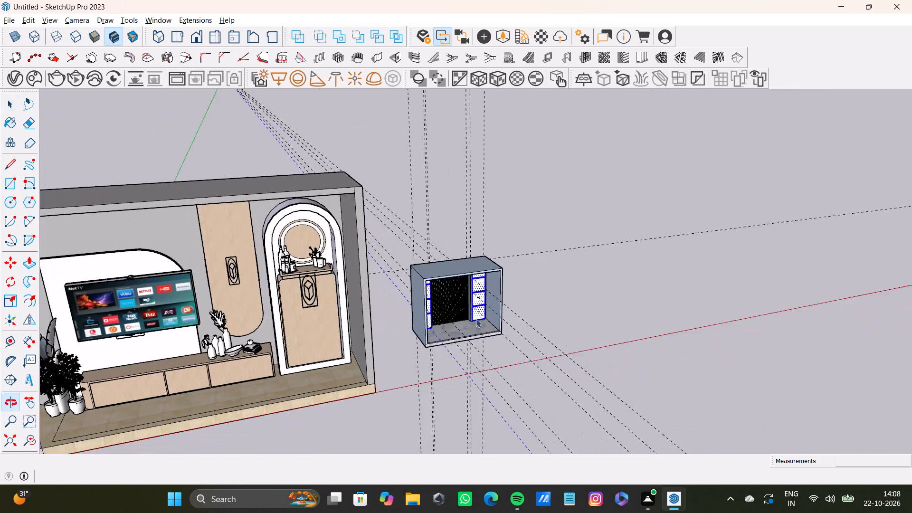
pyautogui.scroll(14, 481, 310)
pyautogui.moveTo(481, 292); pyautogui.dragTo(464, 232, button='middle')
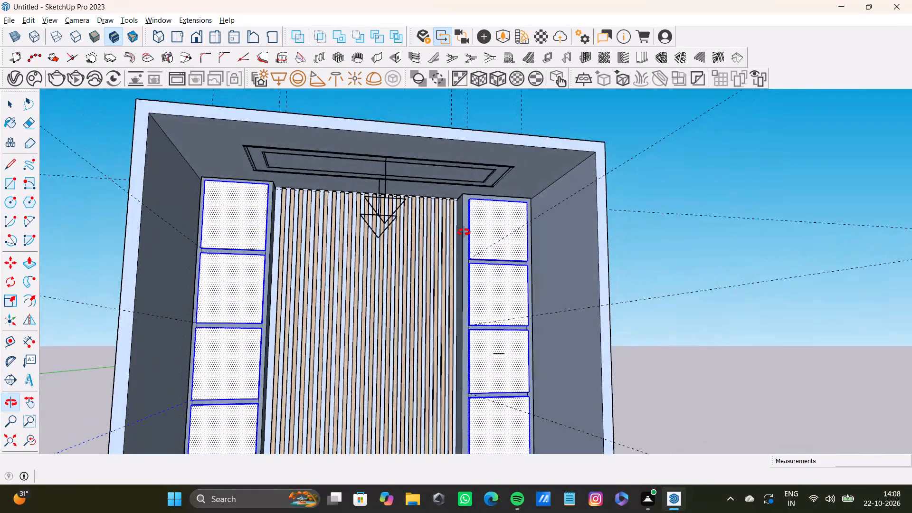
pyautogui.moveTo(464, 232); pyautogui.dragTo(606, 299, button='middle')
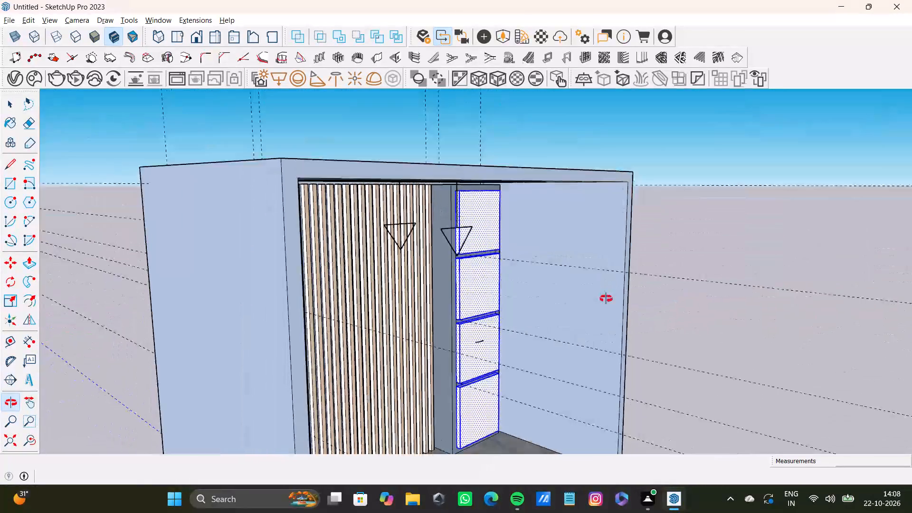
pyautogui.moveTo(606, 299); pyautogui.dragTo(477, 303, button='middle')
pyautogui.keyDown('shift'); pyautogui.scroll(-2, 473, 307); pyautogui.keyUp('shift')
pyautogui.keyDown('shift'); pyautogui.moveTo(473, 310); pyautogui.dragTo(504, 243, button='middle'); pyautogui.keyUp('shift')
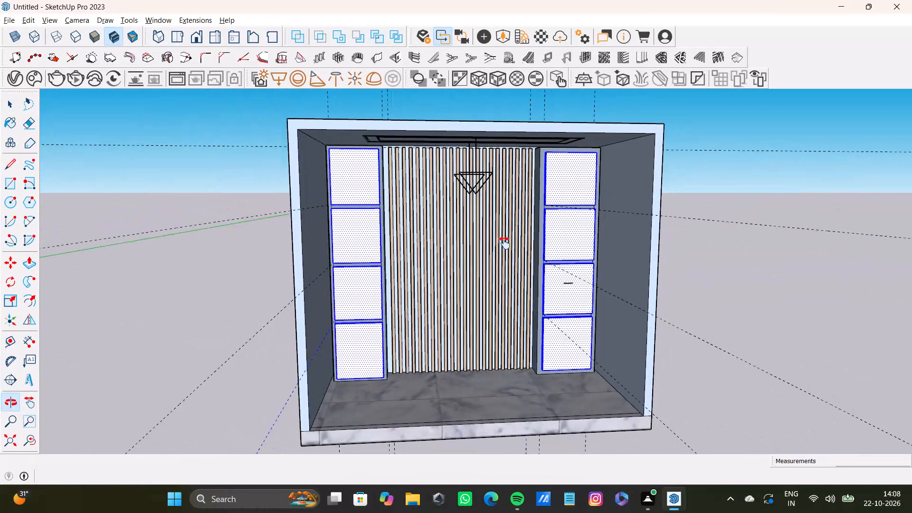
pyautogui.keyDown('shift'); pyautogui.moveTo(504, 243); pyautogui.dragTo(462, 225, button='middle'); pyautogui.keyUp('shift')
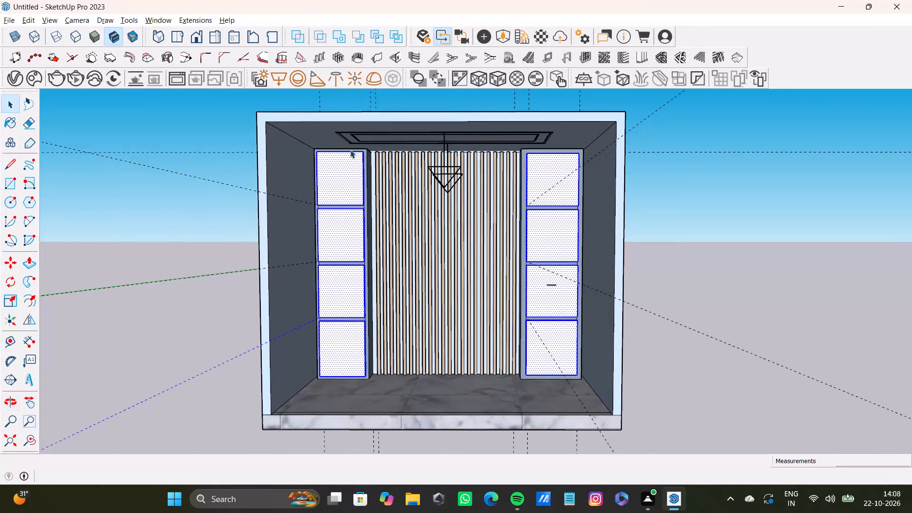
# Start the Paint Bucket and switch the material library to the Glass and Mirrors collection for the selected panels.
pyautogui.click(9, 118)
pyautogui.click(557, 220)
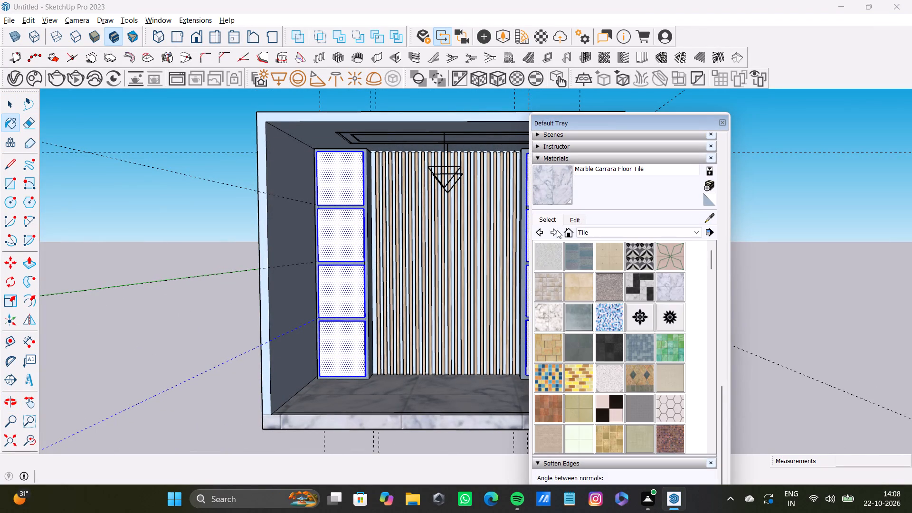
pyautogui.scroll(-3, 579, 297)
pyautogui.click(596, 231)
pyautogui.scroll(-2, 599, 285)
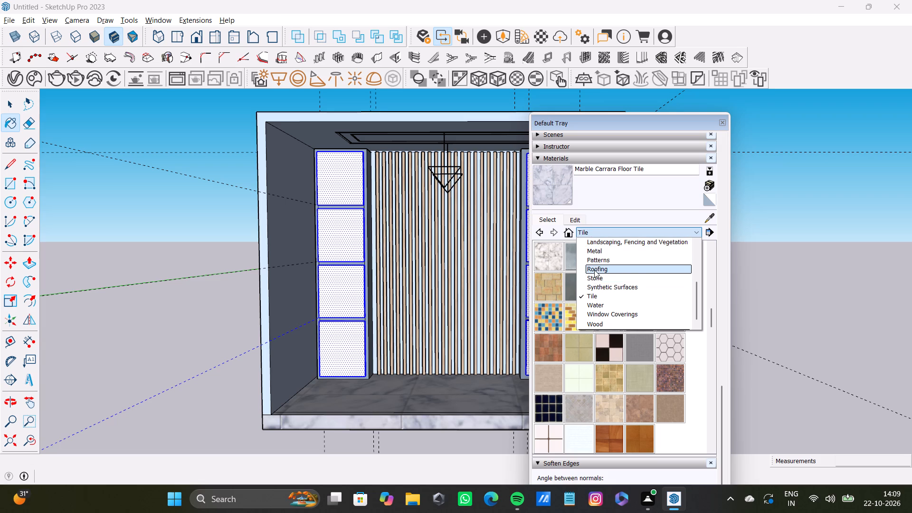
pyautogui.scroll(1, 598, 281)
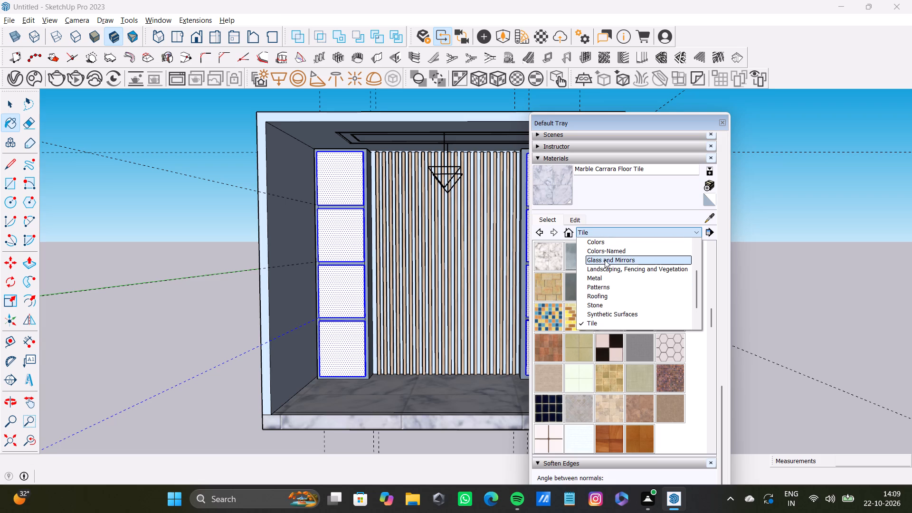
pyautogui.click(605, 259)
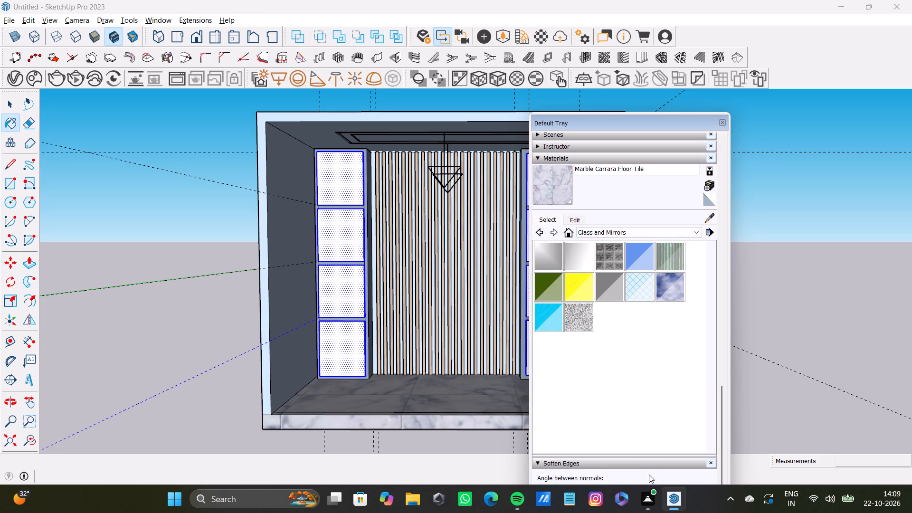
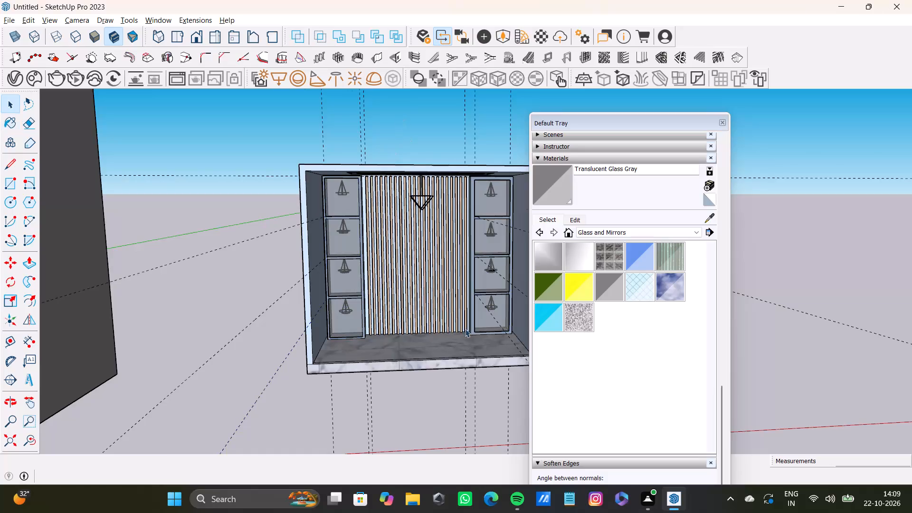
# Examine the glass panels in the cabinet columns flanking the slat wall from several angles and distances.
pyautogui.scroll(8, 465, 329)
pyautogui.scroll(-8, 467, 324)
pyautogui.moveTo(467, 324); pyautogui.dragTo(401, 329, button='middle')
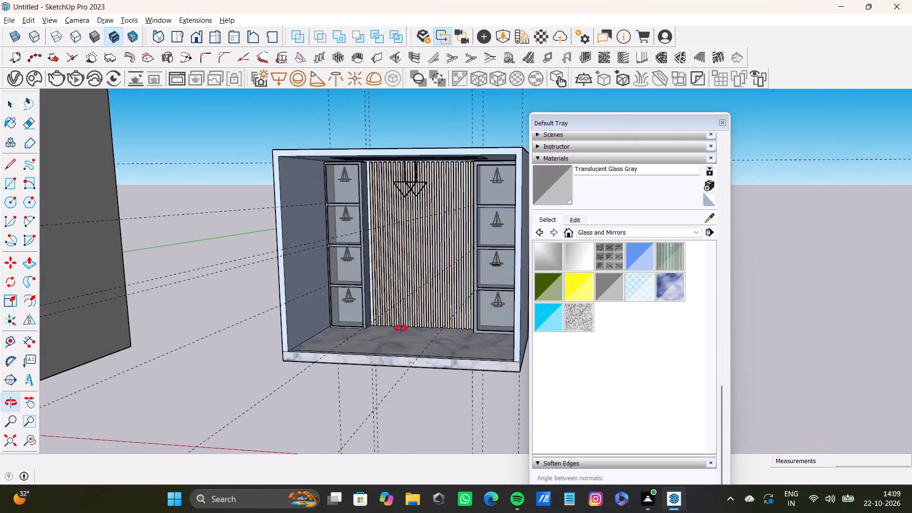
pyautogui.moveTo(401, 329); pyautogui.dragTo(464, 320, button='middle')
pyautogui.keyDown('shift'); pyautogui.scroll(-1, 398, 329); pyautogui.keyUp('shift')
pyautogui.keyDown('shift'); pyautogui.scroll(5, 465, 313); pyautogui.keyUp('shift')
pyautogui.moveTo(465, 312); pyautogui.dragTo(418, 283, button='middle')
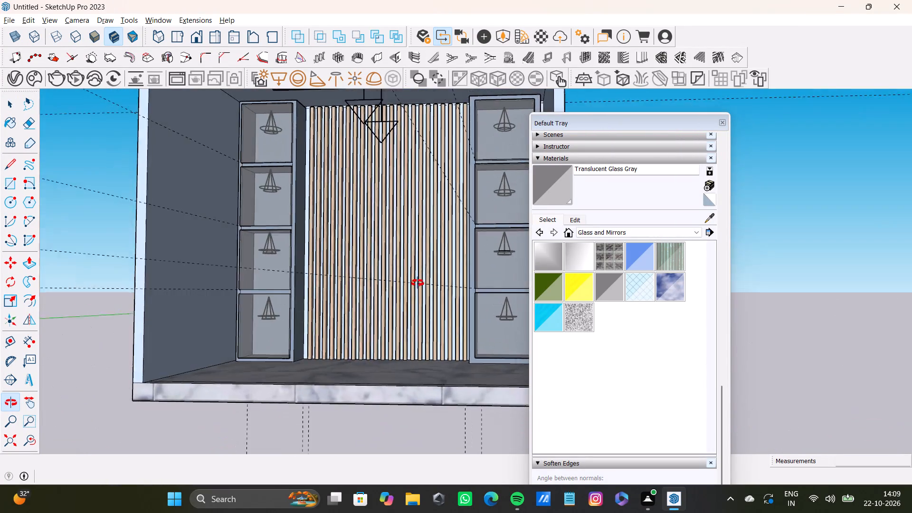
pyautogui.moveTo(418, 283); pyautogui.dragTo(466, 275, button='middle')
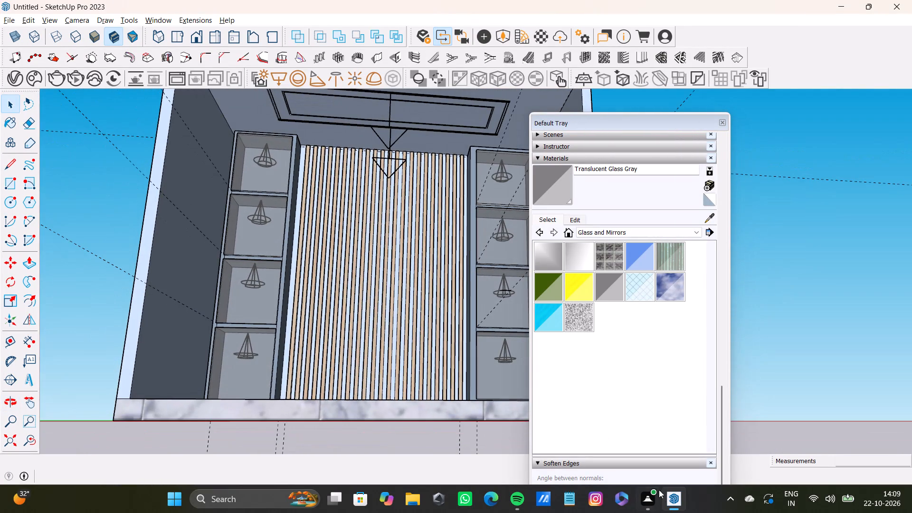
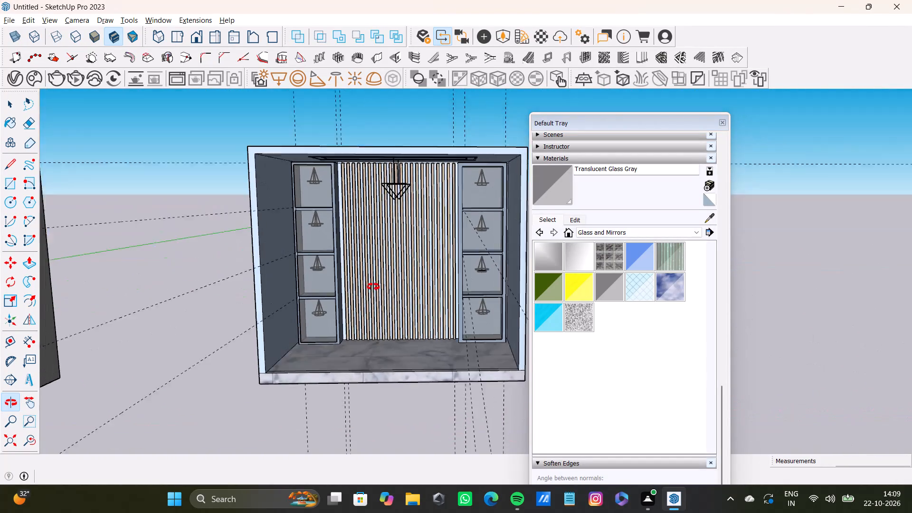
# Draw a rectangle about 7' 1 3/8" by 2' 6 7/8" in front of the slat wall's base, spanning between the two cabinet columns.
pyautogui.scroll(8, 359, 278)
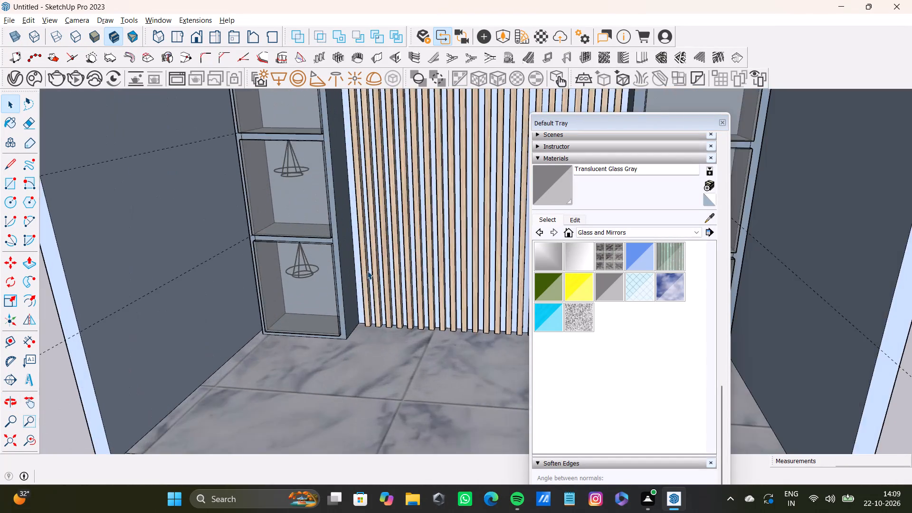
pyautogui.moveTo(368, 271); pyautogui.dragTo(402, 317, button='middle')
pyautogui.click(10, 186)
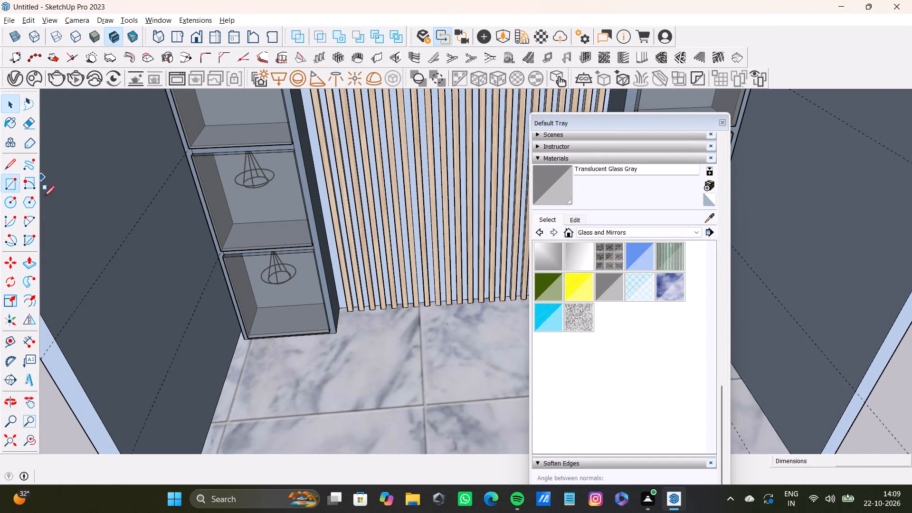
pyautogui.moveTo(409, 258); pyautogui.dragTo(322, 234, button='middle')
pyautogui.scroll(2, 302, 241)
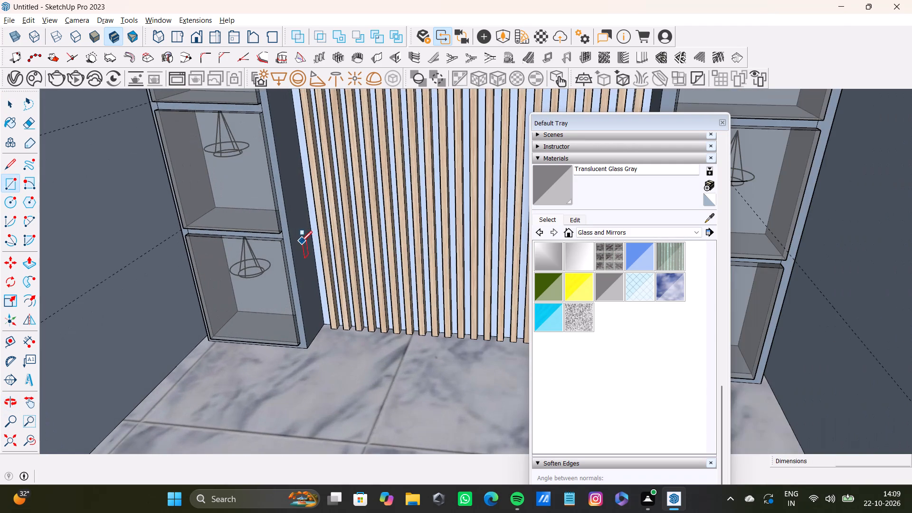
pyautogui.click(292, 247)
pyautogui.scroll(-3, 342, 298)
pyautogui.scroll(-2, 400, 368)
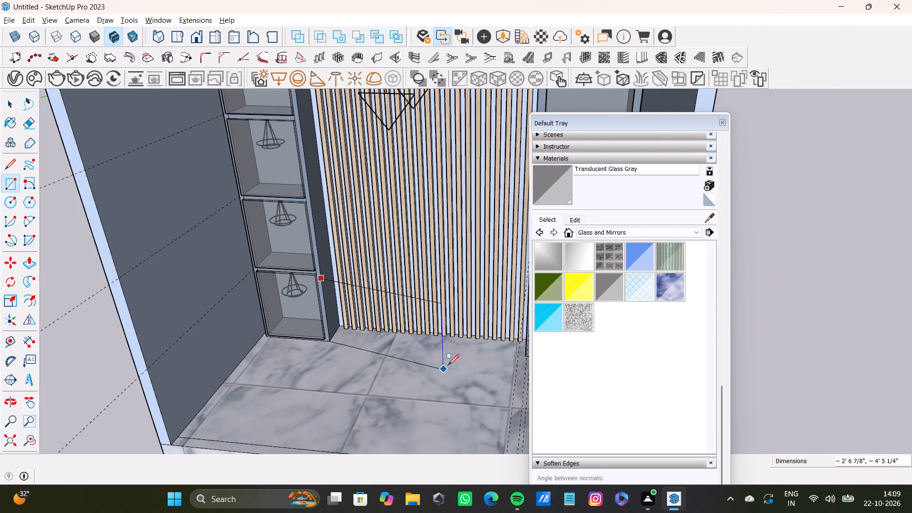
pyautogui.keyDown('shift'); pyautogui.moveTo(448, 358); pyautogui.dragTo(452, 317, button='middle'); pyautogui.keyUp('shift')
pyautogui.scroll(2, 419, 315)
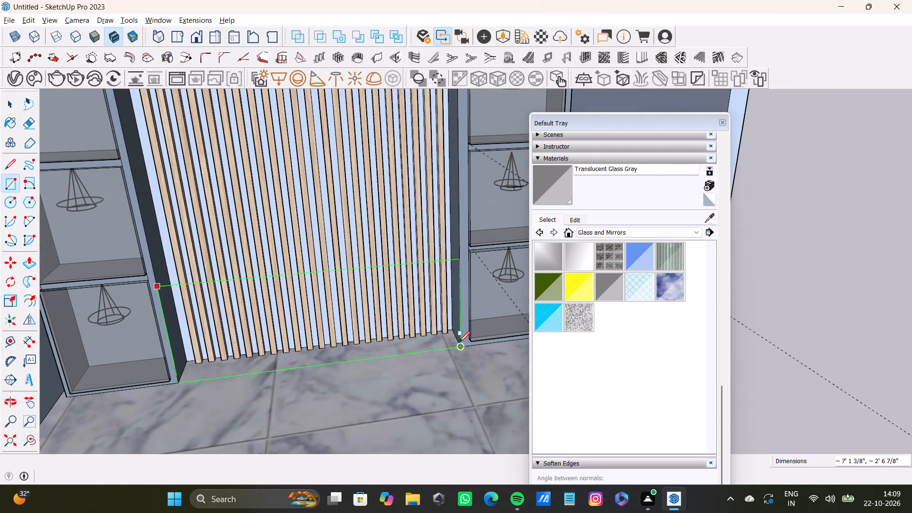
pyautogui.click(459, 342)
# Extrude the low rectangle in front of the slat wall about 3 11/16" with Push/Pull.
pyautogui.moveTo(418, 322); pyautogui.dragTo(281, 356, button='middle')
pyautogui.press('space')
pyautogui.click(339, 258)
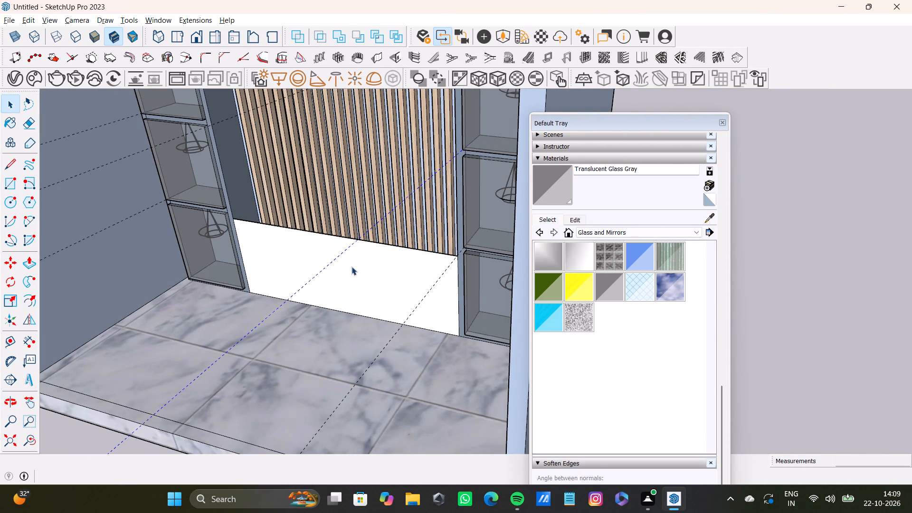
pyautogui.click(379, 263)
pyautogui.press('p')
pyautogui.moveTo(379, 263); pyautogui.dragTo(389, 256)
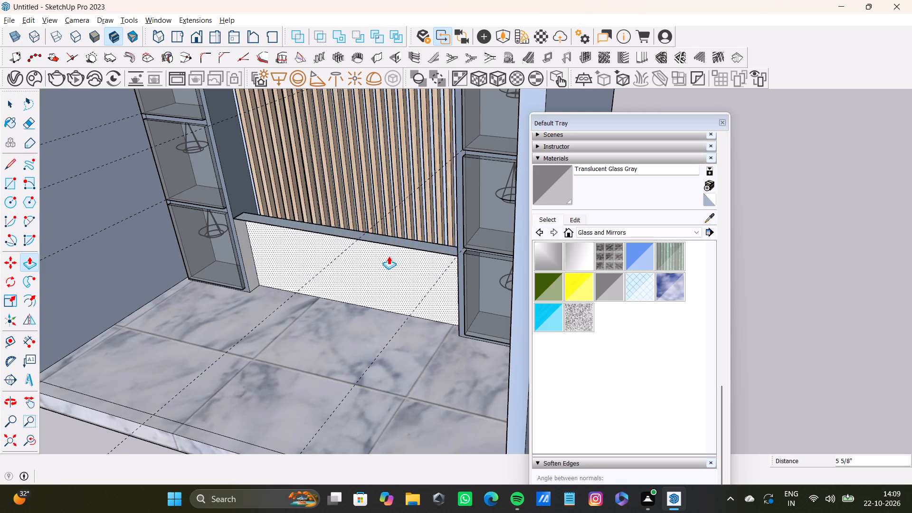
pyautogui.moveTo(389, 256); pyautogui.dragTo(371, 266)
# Examine the low panel in front of the slat wall up close and within the whole model.
pyautogui.scroll(4, 377, 259)
pyautogui.moveTo(379, 253); pyautogui.dragTo(424, 386, button='middle')
pyautogui.click(27, 443)
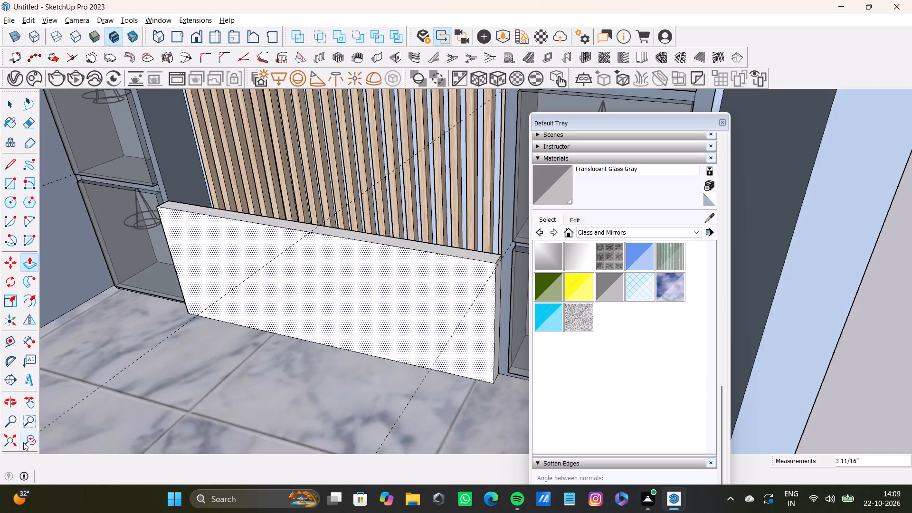
pyautogui.click(13, 439)
pyautogui.scroll(3, 428, 265)
pyautogui.keyDown('shift'); pyautogui.moveTo(431, 263); pyautogui.dragTo(170, 180, button='middle'); pyautogui.keyUp('shift')
pyautogui.scroll(-3, 389, 224)
pyautogui.scroll(1, 447, 298)
pyautogui.moveTo(447, 298); pyautogui.dragTo(343, 251, button='middle')
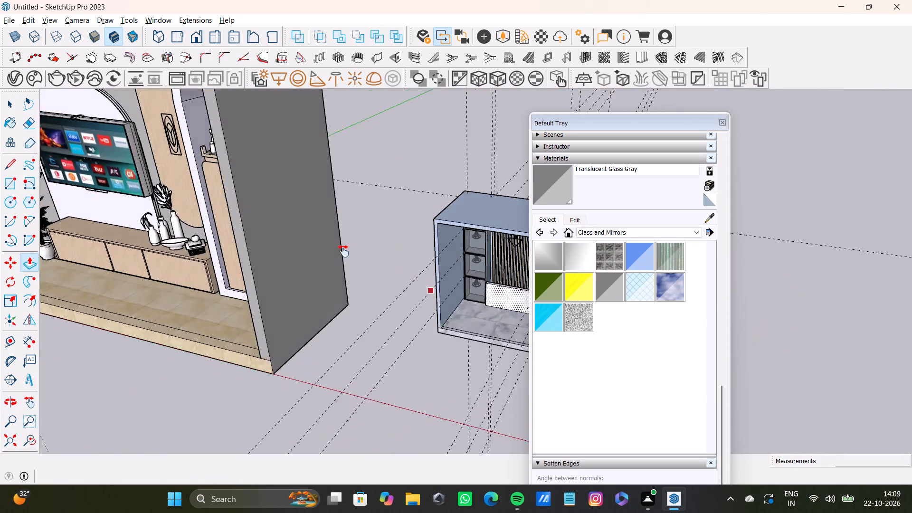
pyautogui.moveTo(343, 251); pyautogui.dragTo(233, 214, button='middle')
pyautogui.scroll(12, 331, 232)
pyautogui.moveTo(399, 256); pyautogui.dragTo(373, 314, button='middle')
pyautogui.scroll(7, 390, 269)
pyautogui.moveTo(399, 244); pyautogui.dragTo(301, 242, button='middle')
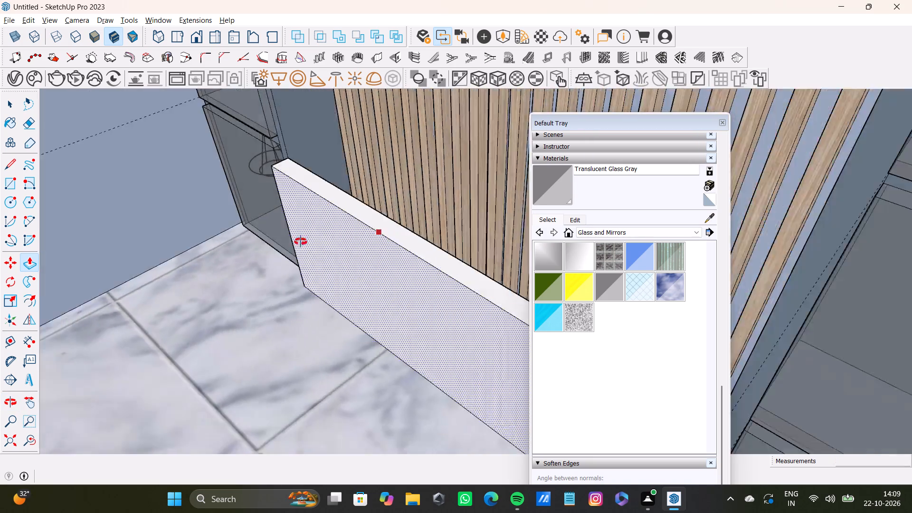
pyautogui.moveTo(301, 242); pyautogui.dragTo(291, 242, button='middle')
pyautogui.scroll(8, 334, 218)
pyautogui.moveTo(386, 194); pyautogui.dragTo(247, 206, button='middle')
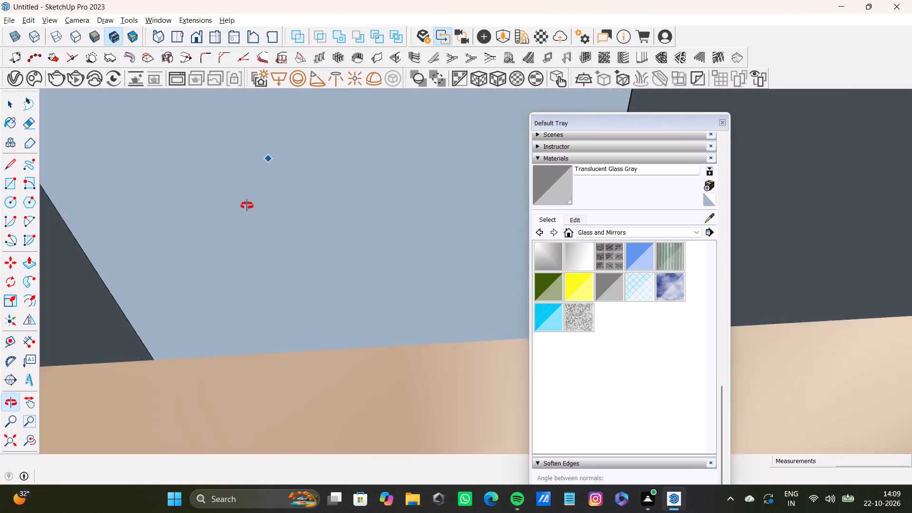
pyautogui.moveTo(247, 206); pyautogui.dragTo(297, 199, button='middle')
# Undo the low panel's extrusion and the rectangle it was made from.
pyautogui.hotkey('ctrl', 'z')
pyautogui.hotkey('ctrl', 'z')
# Place guides on the cabinet column's inner side, about 1' 10 3/8" above the floor and about 10 7/8" from its front edge.
pyautogui.moveTo(314, 210); pyautogui.dragTo(316, 214, button='middle')
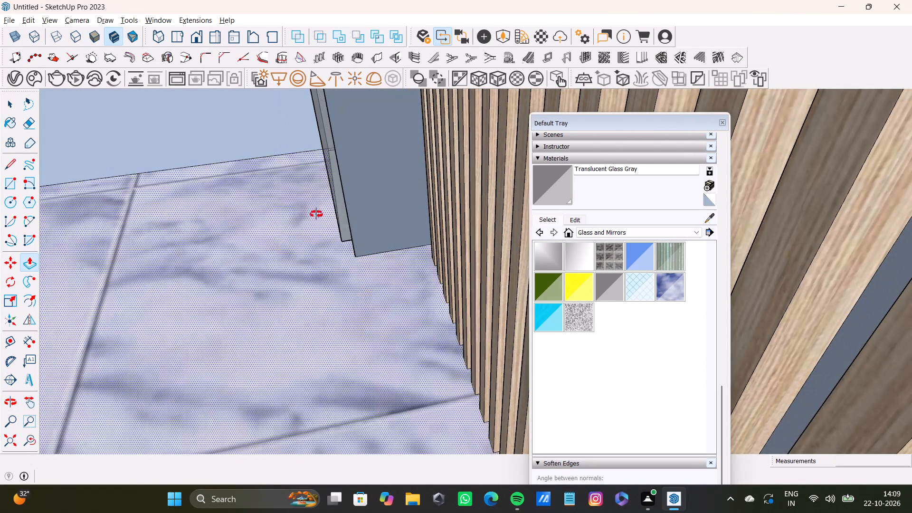
pyautogui.moveTo(316, 214); pyautogui.dragTo(511, 219, button='middle')
pyautogui.scroll(-3, 520, 219)
pyautogui.keyDown('shift'); pyautogui.moveTo(467, 228); pyautogui.dragTo(346, 130, button='middle'); pyautogui.keyUp('shift')
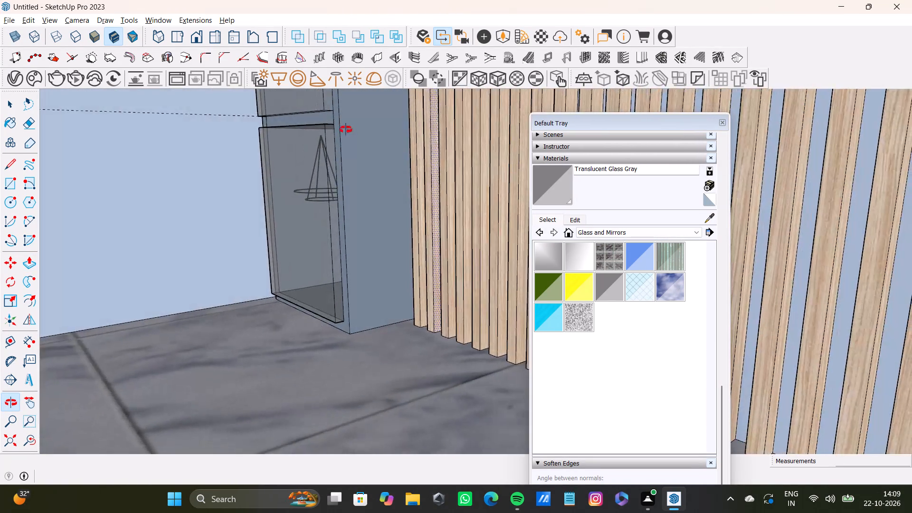
pyautogui.keyDown('shift'); pyautogui.moveTo(346, 130); pyautogui.dragTo(315, 140, button='middle'); pyautogui.keyUp('shift')
pyautogui.click(10, 181)
pyautogui.moveTo(341, 223); pyautogui.dragTo(317, 221, button='middle')
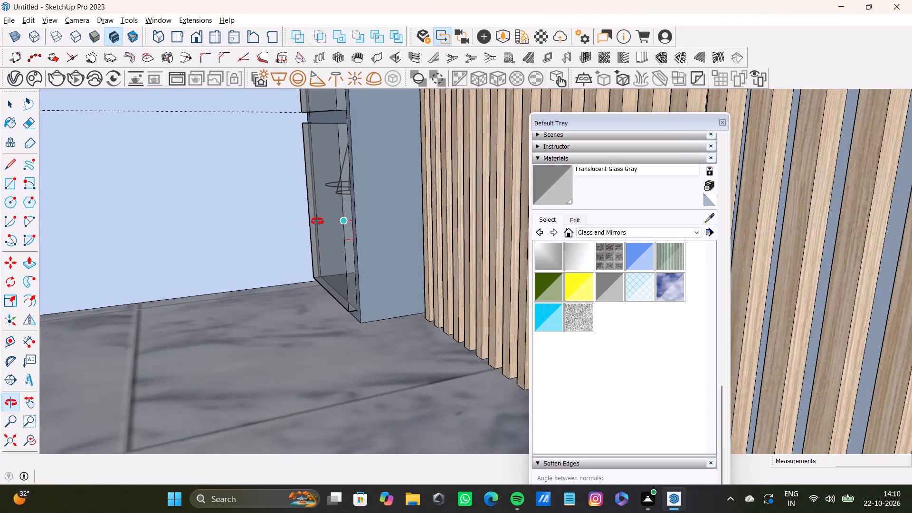
pyautogui.moveTo(317, 221); pyautogui.dragTo(316, 220, button='middle')
pyautogui.click(7, 341)
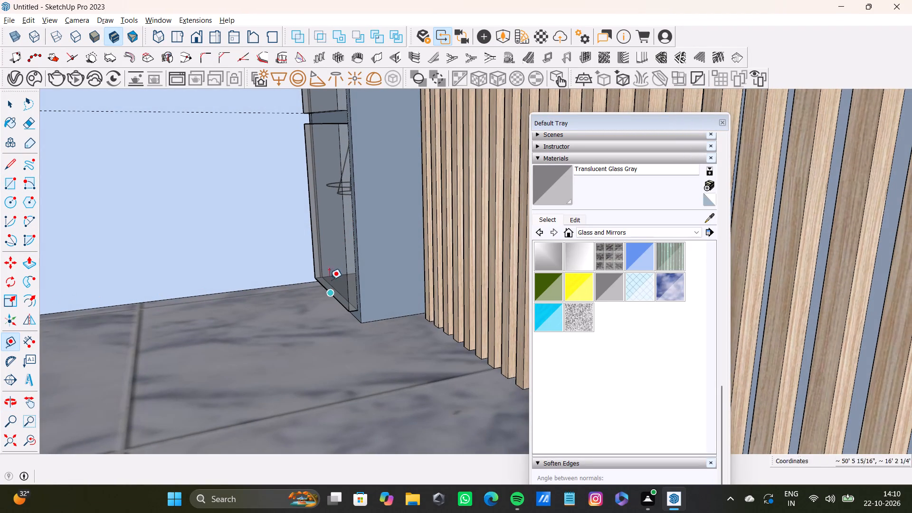
pyautogui.moveTo(406, 312); pyautogui.dragTo(401, 292)
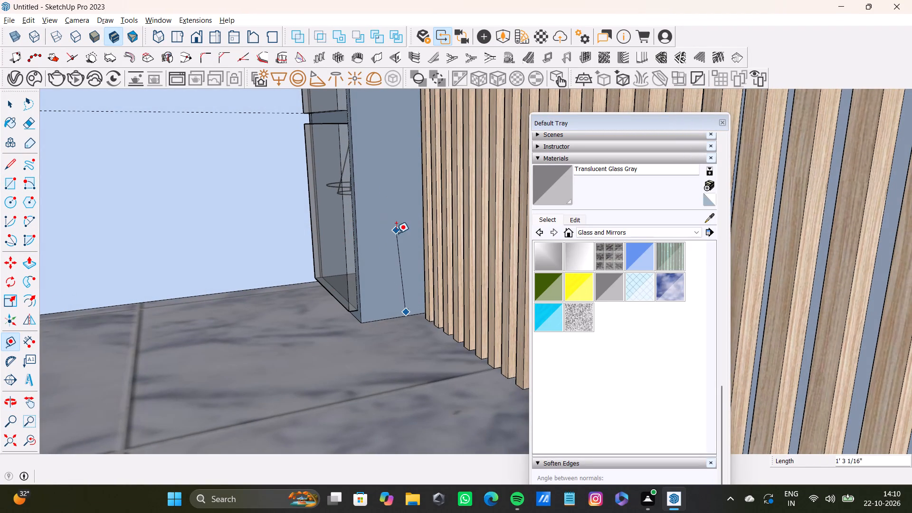
pyautogui.press('space')
pyautogui.press('t')
pyautogui.click(380, 319)
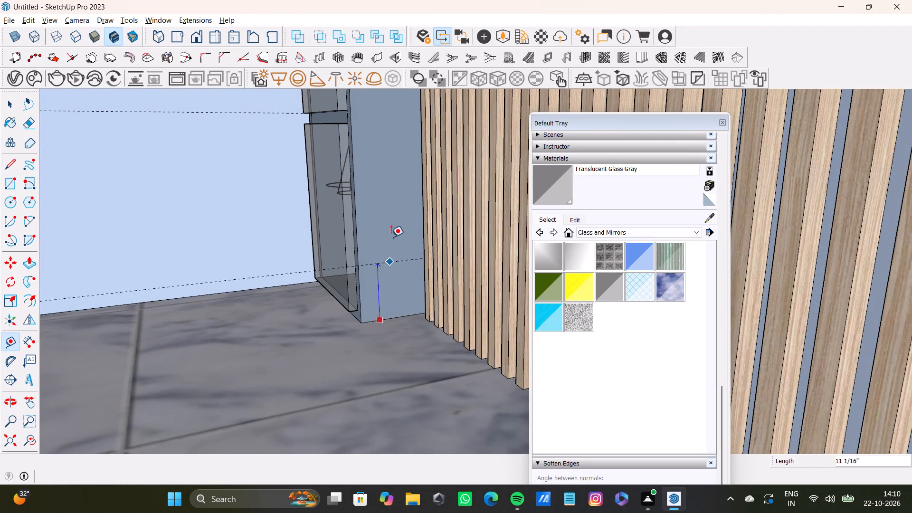
pyautogui.click(376, 190)
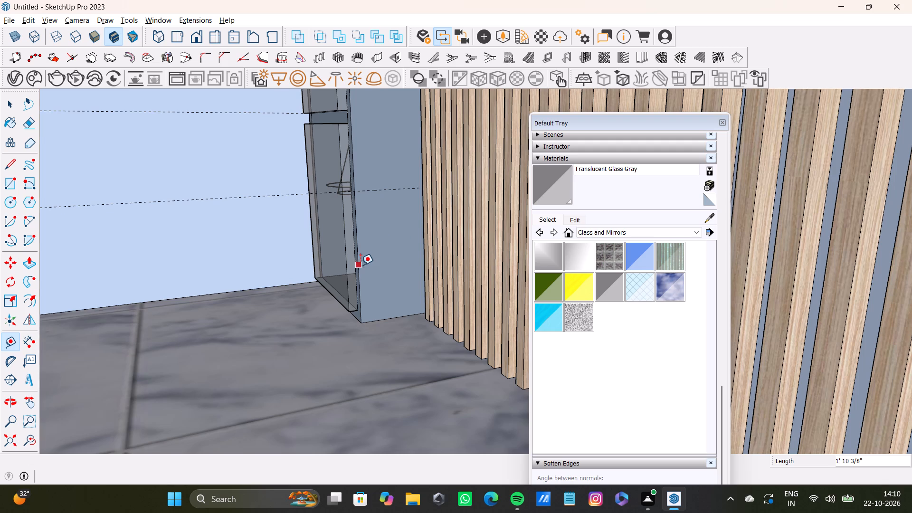
pyautogui.moveTo(361, 265); pyautogui.dragTo(366, 265)
pyautogui.click(419, 251)
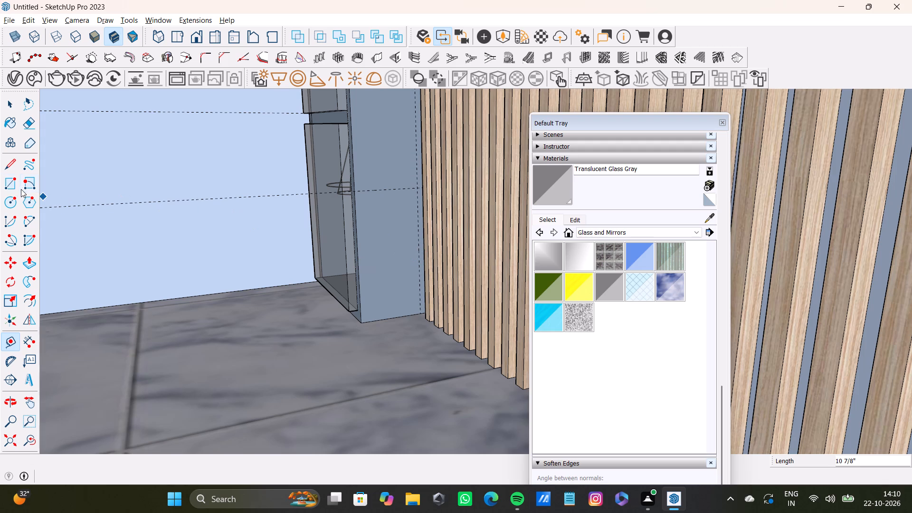
# Draw a rectangle about 1' 10 3/8" by 10 7/8" on the column's inner side, from the front edge to the guide intersection at floor level.
pyautogui.click(11, 185)
pyautogui.click(355, 191)
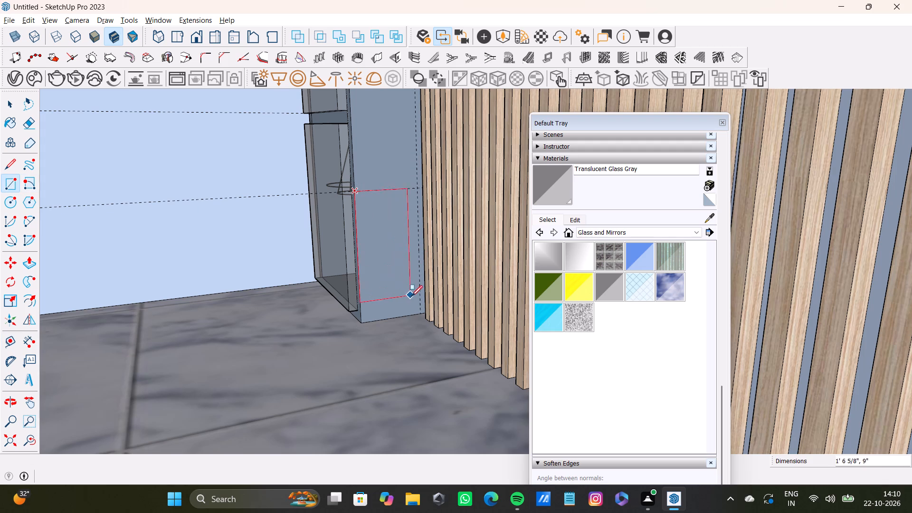
pyautogui.click(420, 314)
pyautogui.press('space')
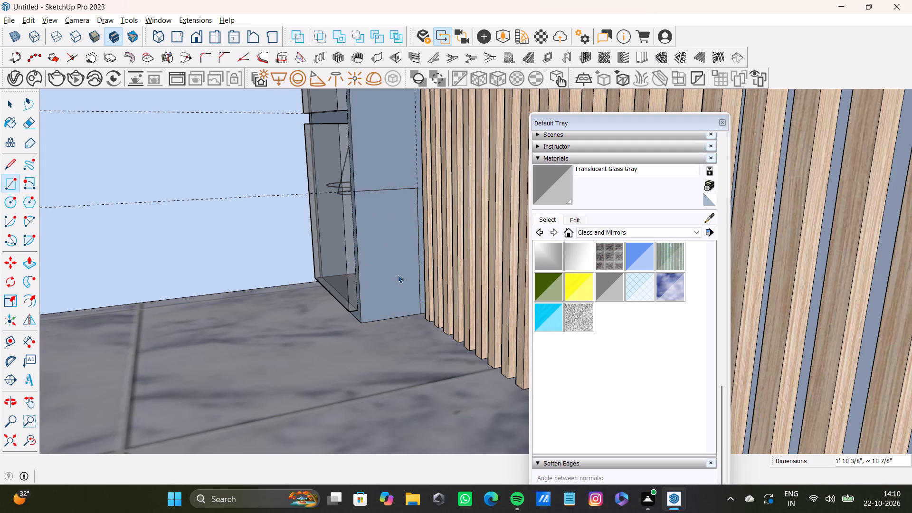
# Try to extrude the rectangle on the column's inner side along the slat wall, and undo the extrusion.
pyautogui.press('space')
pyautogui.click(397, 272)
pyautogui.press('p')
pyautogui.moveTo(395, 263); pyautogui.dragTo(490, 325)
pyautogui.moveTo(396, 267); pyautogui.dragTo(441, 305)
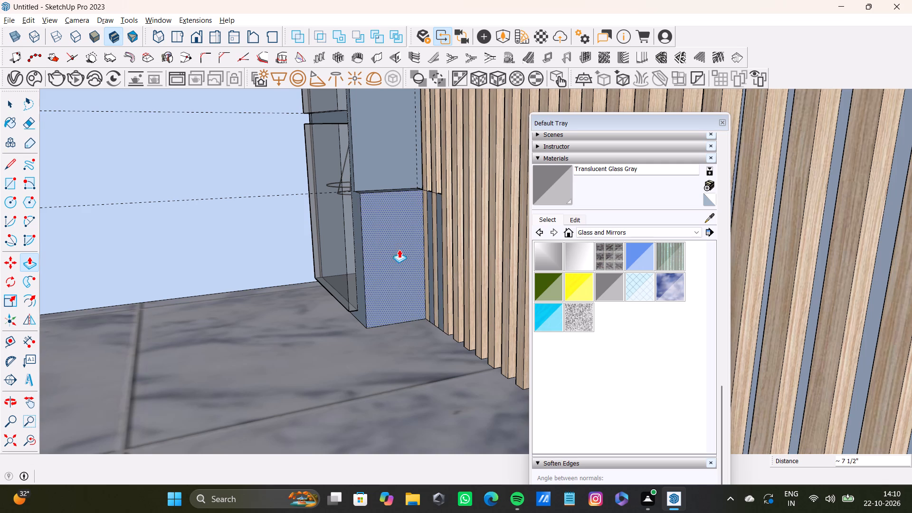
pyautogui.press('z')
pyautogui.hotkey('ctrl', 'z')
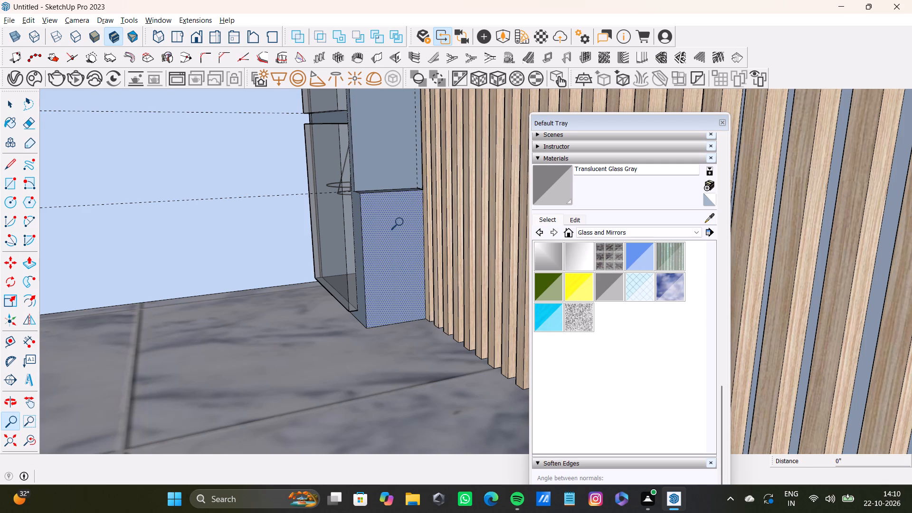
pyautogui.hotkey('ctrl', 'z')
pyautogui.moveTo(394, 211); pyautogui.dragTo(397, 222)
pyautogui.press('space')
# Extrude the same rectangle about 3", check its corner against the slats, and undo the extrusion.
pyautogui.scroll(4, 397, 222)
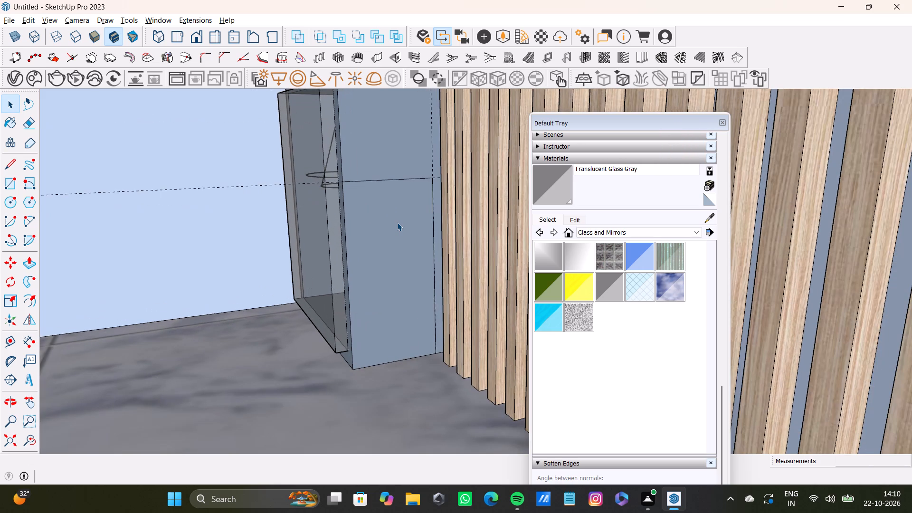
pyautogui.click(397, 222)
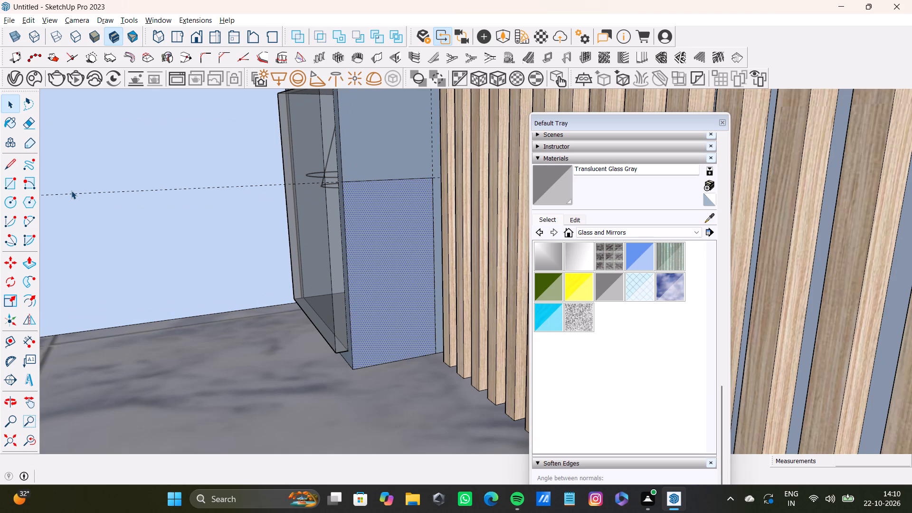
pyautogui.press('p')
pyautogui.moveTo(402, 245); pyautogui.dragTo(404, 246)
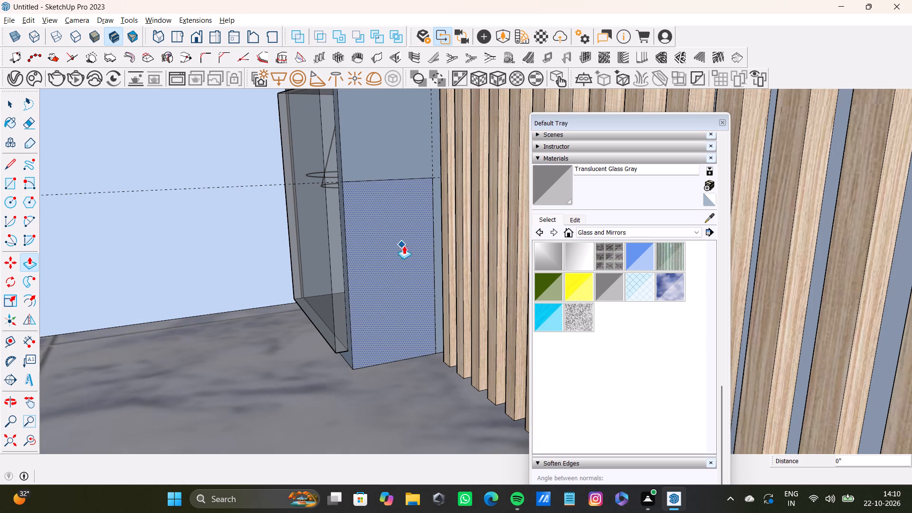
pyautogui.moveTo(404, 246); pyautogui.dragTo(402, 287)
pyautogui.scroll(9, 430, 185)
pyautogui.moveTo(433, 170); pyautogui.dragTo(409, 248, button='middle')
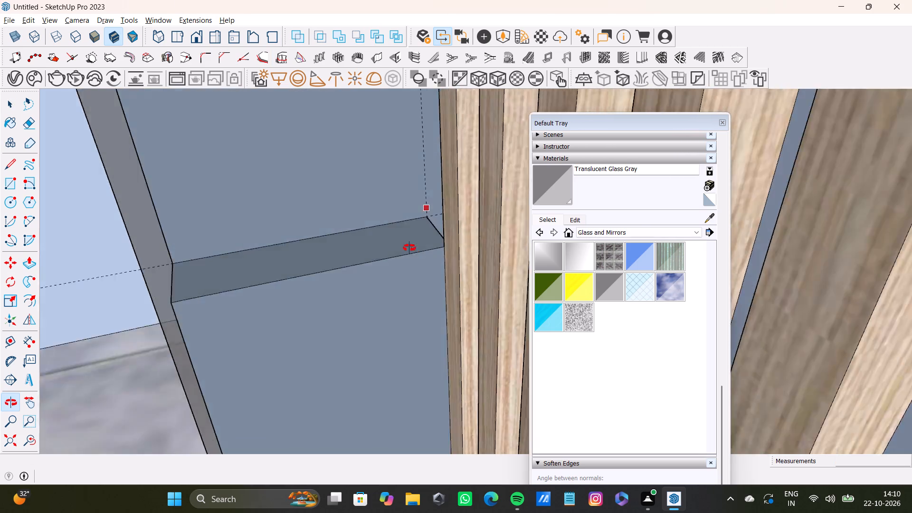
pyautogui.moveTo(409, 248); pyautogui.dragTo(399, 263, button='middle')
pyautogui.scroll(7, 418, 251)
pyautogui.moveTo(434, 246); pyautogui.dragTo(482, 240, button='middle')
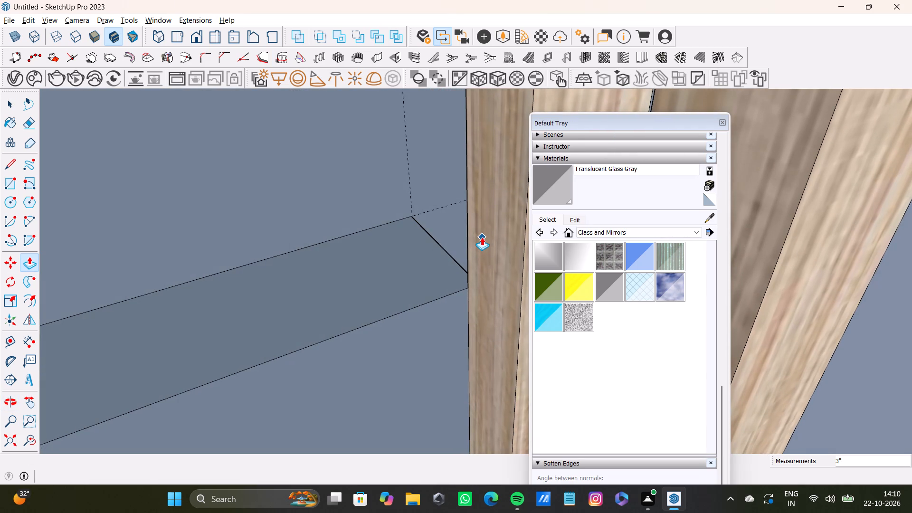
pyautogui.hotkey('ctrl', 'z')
# Place a vertical guide on the column's inner side, about 9 3/4" from its front edge.
pyautogui.scroll(-6, 445, 245)
pyautogui.moveTo(441, 257); pyautogui.dragTo(438, 188, button='middle')
pyautogui.press('t')
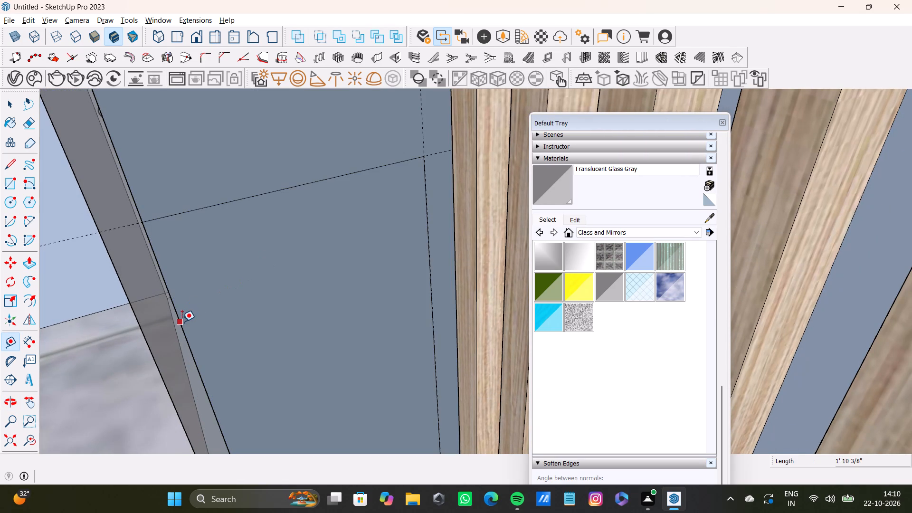
pyautogui.moveTo(182, 322); pyautogui.dragTo(186, 319)
pyautogui.click(406, 237)
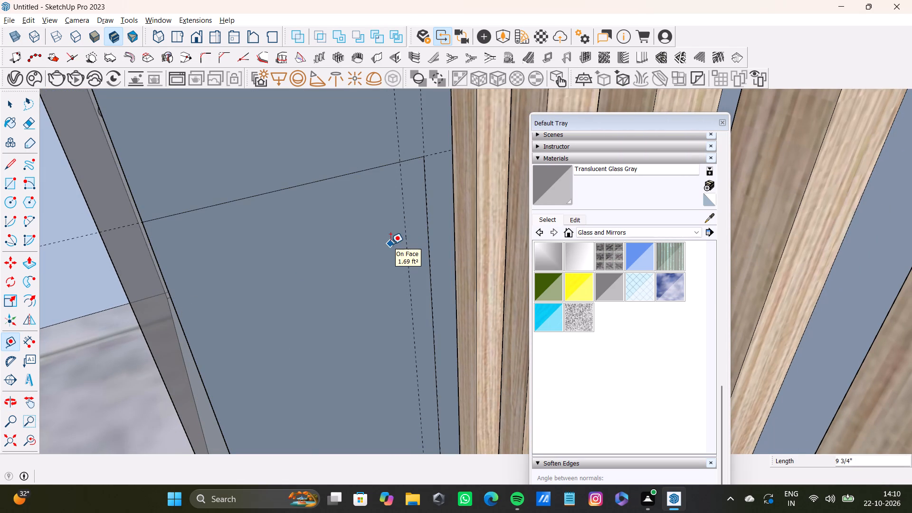
# Draw a rectangle about 1' 10 3/8" by 9 3/4" on the column's inner side, from the front edge to the new guide at floor level.
pyautogui.press('r')
pyautogui.click(144, 222)
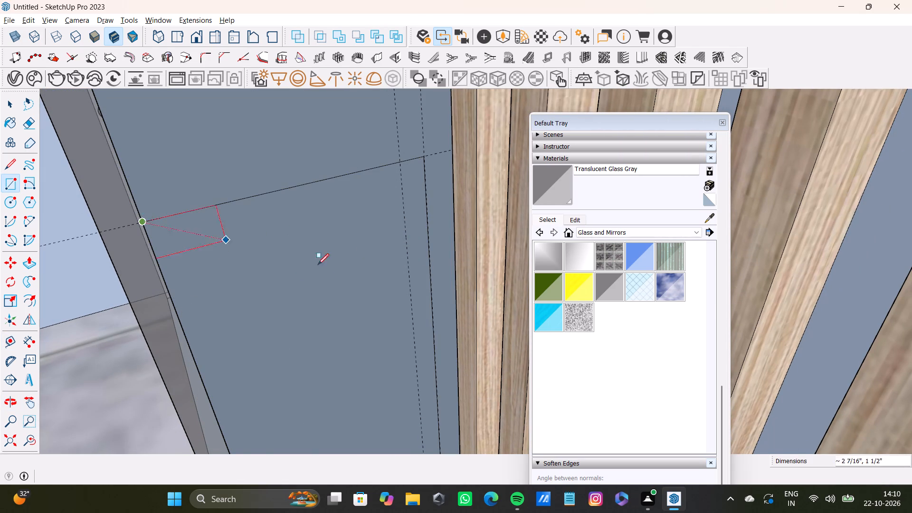
pyautogui.scroll(-4, 333, 303)
pyautogui.keyDown('shift'); pyautogui.moveTo(357, 336); pyautogui.dragTo(346, 207, button='middle'); pyautogui.keyUp('shift')
pyautogui.scroll(3, 372, 327)
pyautogui.moveTo(372, 328); pyautogui.dragTo(356, 260, button='middle')
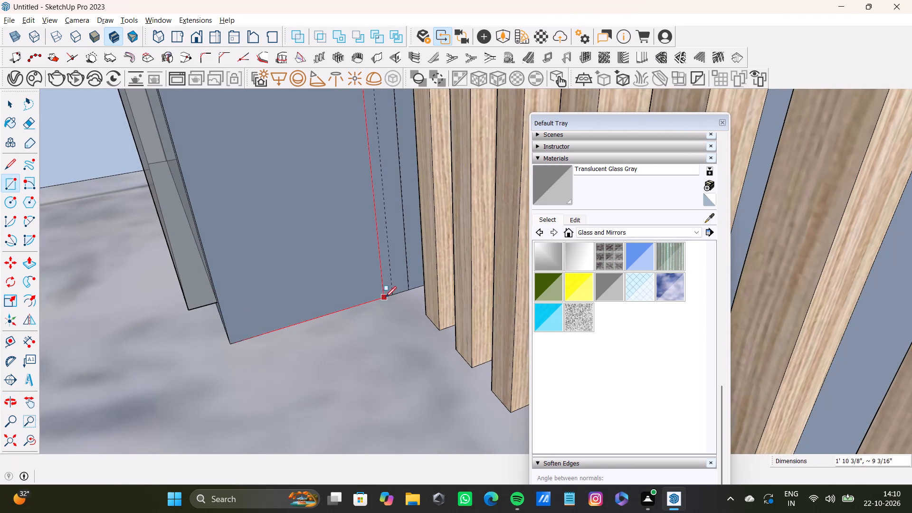
pyautogui.click(392, 295)
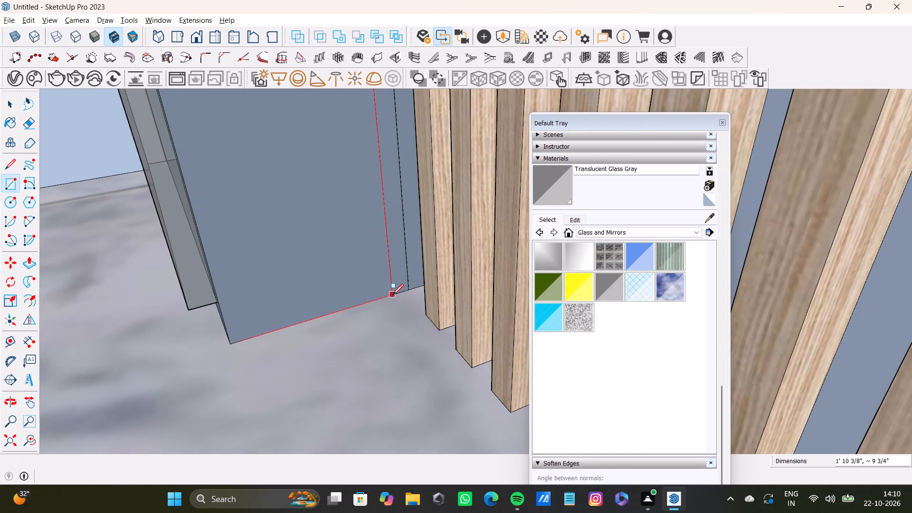
pyautogui.press('space')
# Extrude the rectangle on the column's inner side along the slat wall until it meets the opposite column.
pyautogui.scroll(-8, 320, 277)
pyautogui.moveTo(320, 276); pyautogui.dragTo(342, 261, button='middle')
pyautogui.press('space')
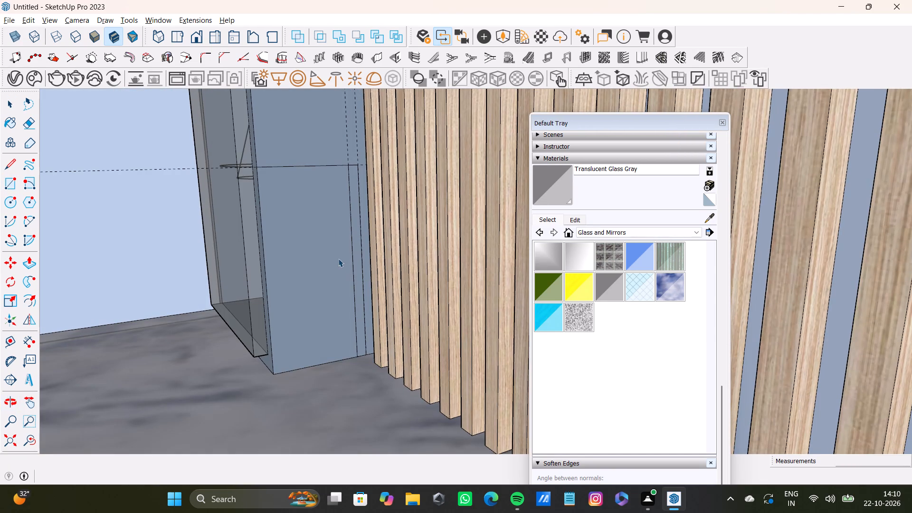
pyautogui.click(338, 258)
pyautogui.press('p')
pyautogui.moveTo(334, 259); pyautogui.dragTo(418, 347)
pyautogui.scroll(-3, 419, 350)
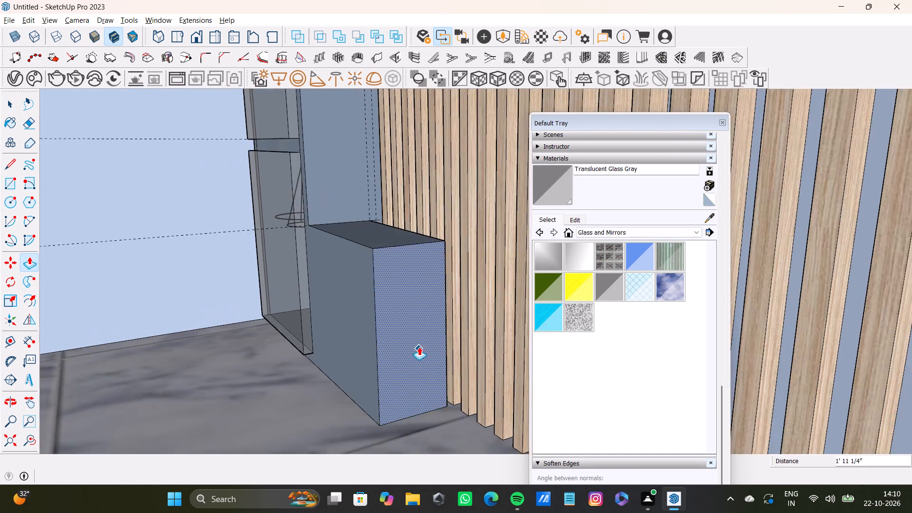
pyautogui.scroll(-6, 419, 347)
pyautogui.moveTo(419, 346); pyautogui.dragTo(515, 365, button='middle')
pyautogui.scroll(-3, 436, 334)
pyautogui.moveTo(434, 334); pyautogui.dragTo(368, 266, button='middle')
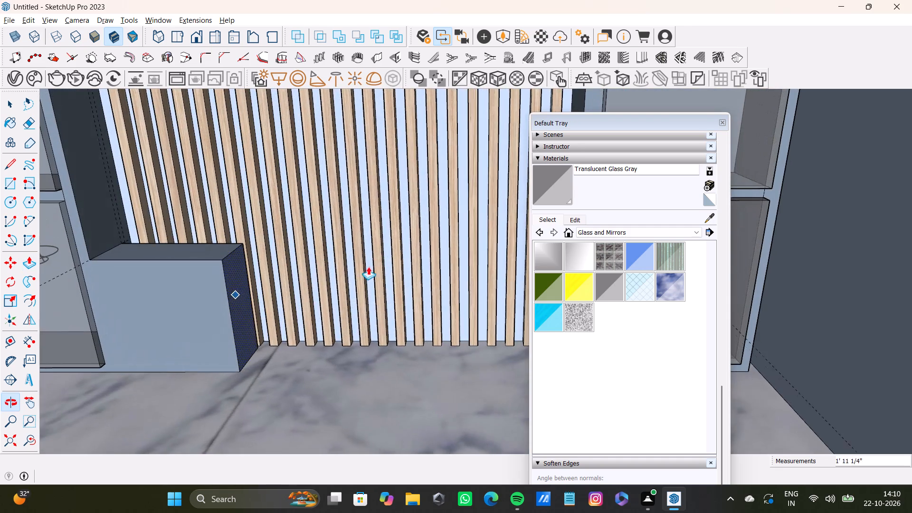
pyautogui.moveTo(368, 266); pyautogui.dragTo(388, 261, button='middle')
pyautogui.moveTo(230, 286); pyautogui.dragTo(380, 312)
pyautogui.scroll(-3, 380, 312)
pyautogui.keyDown('shift'); pyautogui.moveTo(380, 312); pyautogui.dragTo(330, 321, button='middle'); pyautogui.keyUp('shift')
pyautogui.moveTo(316, 325); pyautogui.dragTo(430, 333)
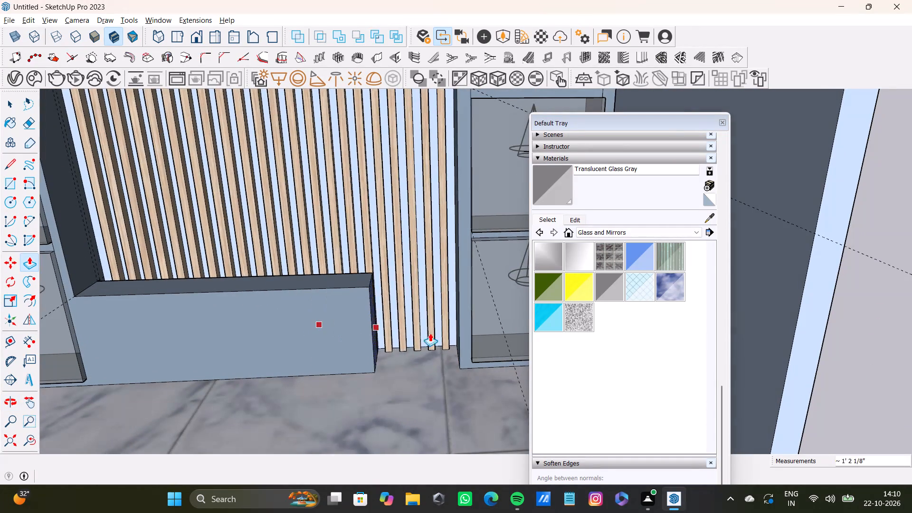
pyautogui.moveTo(430, 333); pyautogui.dragTo(466, 332)
pyautogui.scroll(7, 460, 315)
# Delete the vertical seam edge where the new base unit's front meets the right-hand column.
pyautogui.press('space')
pyautogui.press('space')
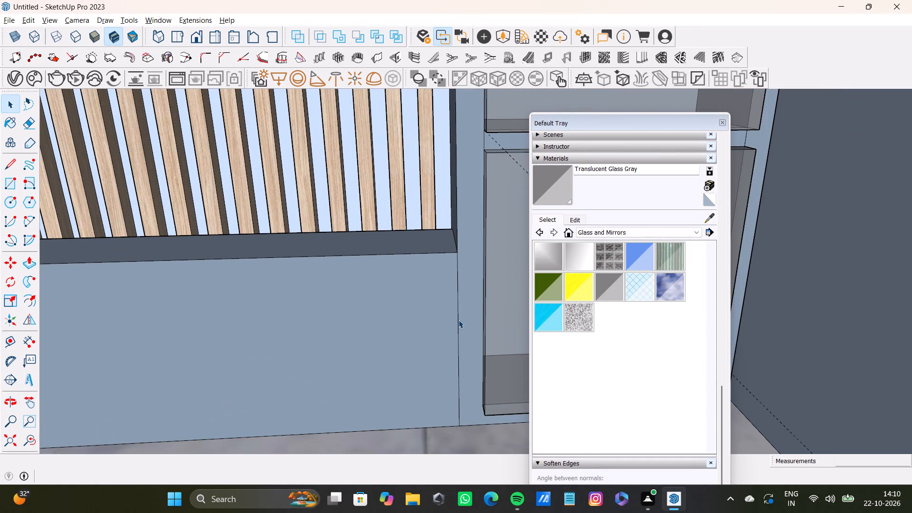
pyautogui.click(458, 320)
pyautogui.press('Delete')
# Raise the base unit's top face by about 8 15/16".
pyautogui.scroll(-12, 386, 339)
pyautogui.keyDown('shift'); pyautogui.moveTo(373, 346); pyautogui.dragTo(432, 282, button='middle'); pyautogui.keyUp('shift')
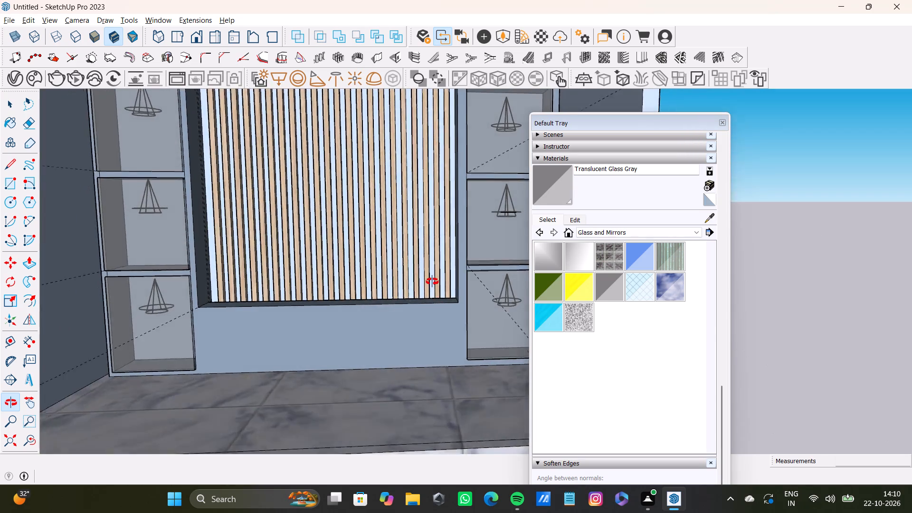
pyautogui.keyDown('shift'); pyautogui.moveTo(432, 282); pyautogui.dragTo(424, 295, button='middle'); pyautogui.keyUp('shift')
pyautogui.scroll(3, 346, 346)
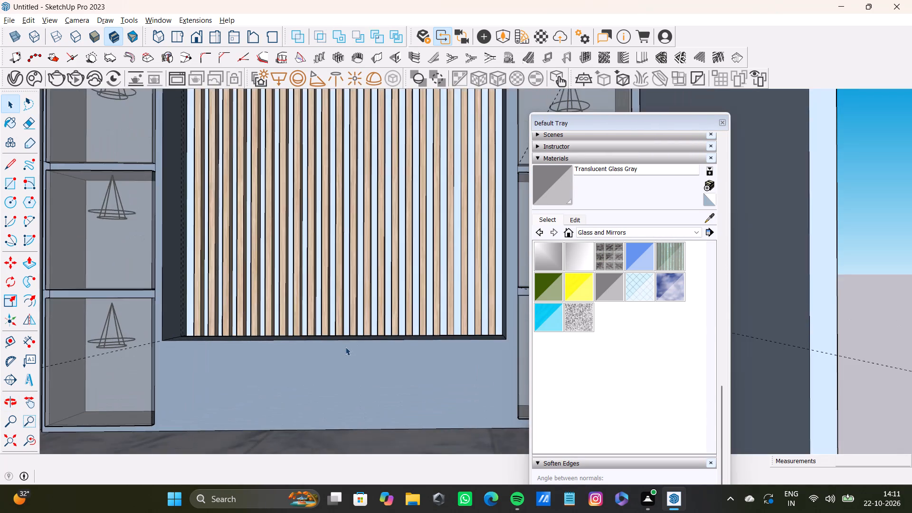
pyautogui.scroll(-3, 345, 347)
pyautogui.moveTo(342, 347); pyautogui.dragTo(456, 398, button='middle')
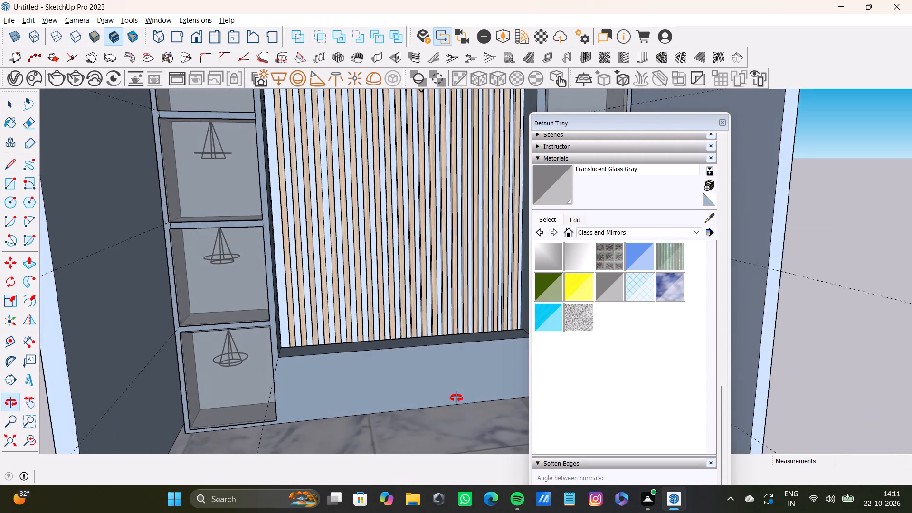
pyautogui.moveTo(456, 398); pyautogui.dragTo(458, 396, button='middle')
pyautogui.scroll(5, 365, 346)
pyautogui.click(361, 347)
pyautogui.press('p')
pyautogui.moveTo(361, 347); pyautogui.dragTo(345, 304)
pyautogui.scroll(-3, 342, 308)
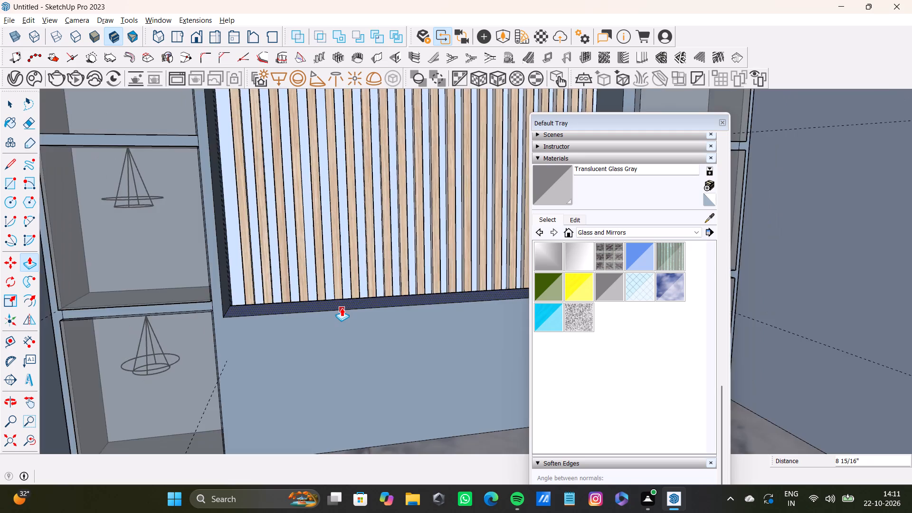
# Place a vertical guide down the base unit's front, in line with the left-hand column's inner edge.
pyautogui.scroll(-5, 342, 308)
pyautogui.keyDown('shift'); pyautogui.moveTo(350, 313); pyautogui.dragTo(307, 285, button='middle'); pyautogui.keyUp('shift')
pyautogui.scroll(-4, 307, 285)
pyautogui.keyDown('shift'); pyautogui.moveTo(307, 285); pyautogui.dragTo(283, 314, button='middle'); pyautogui.keyUp('shift')
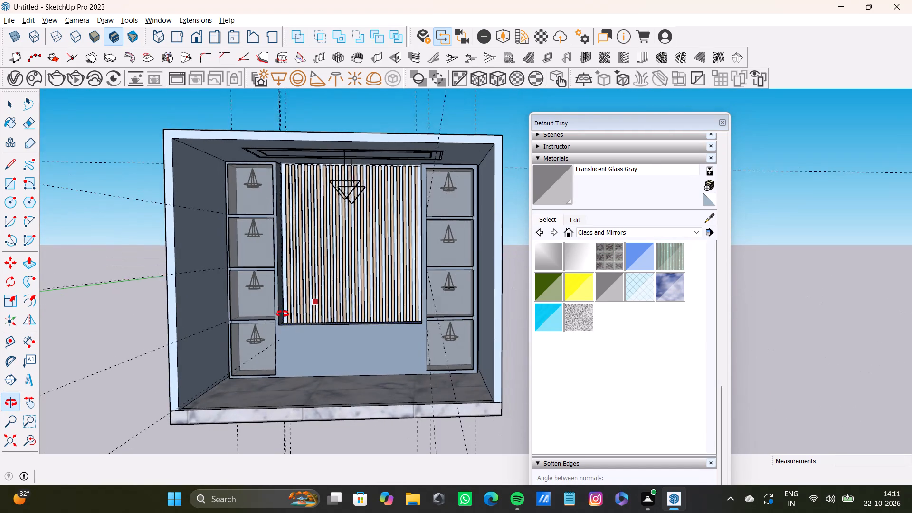
pyautogui.keyDown('shift'); pyautogui.moveTo(283, 314); pyautogui.dragTo(282, 314, button='middle'); pyautogui.keyUp('shift')
pyautogui.scroll(7, 320, 310)
pyautogui.keyDown('shift'); pyautogui.moveTo(314, 331); pyautogui.dragTo(315, 286, button='middle'); pyautogui.keyUp('shift')
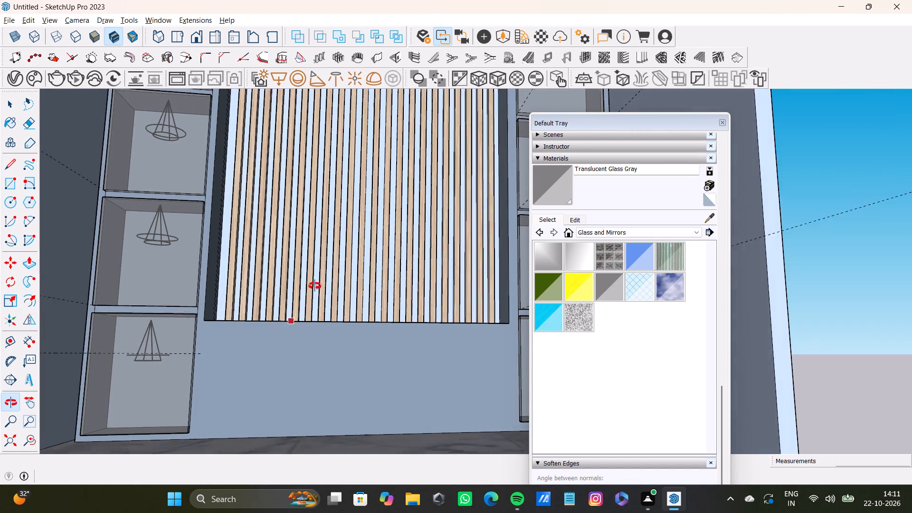
pyautogui.keyDown('shift'); pyautogui.moveTo(315, 286); pyautogui.dragTo(313, 288, button='middle'); pyautogui.keyUp('shift')
pyautogui.press('t')
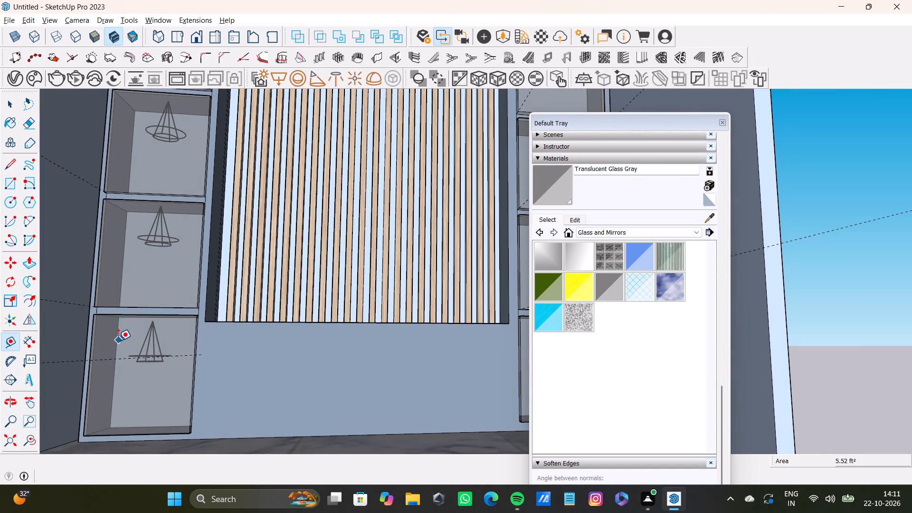
pyautogui.scroll(6, 204, 342)
pyautogui.click(195, 282)
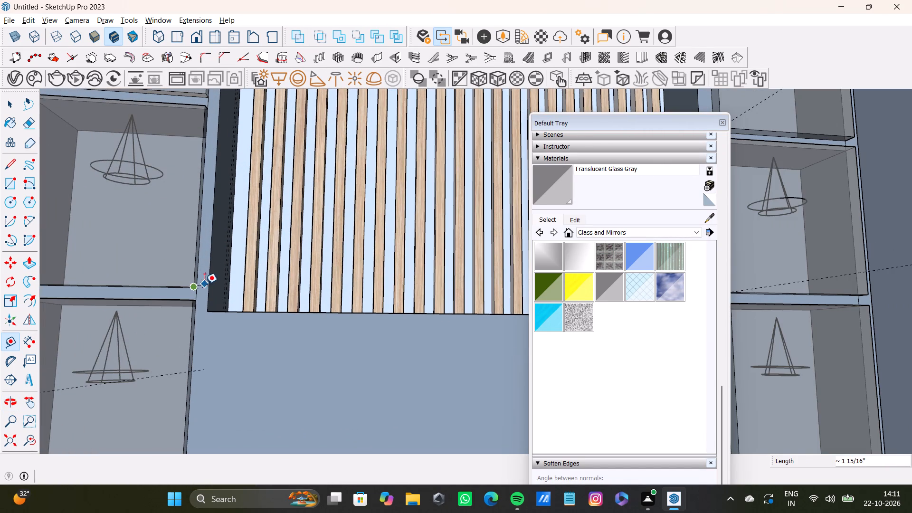
pyautogui.press('space')
pyautogui.press('t')
pyautogui.scroll(7, 184, 291)
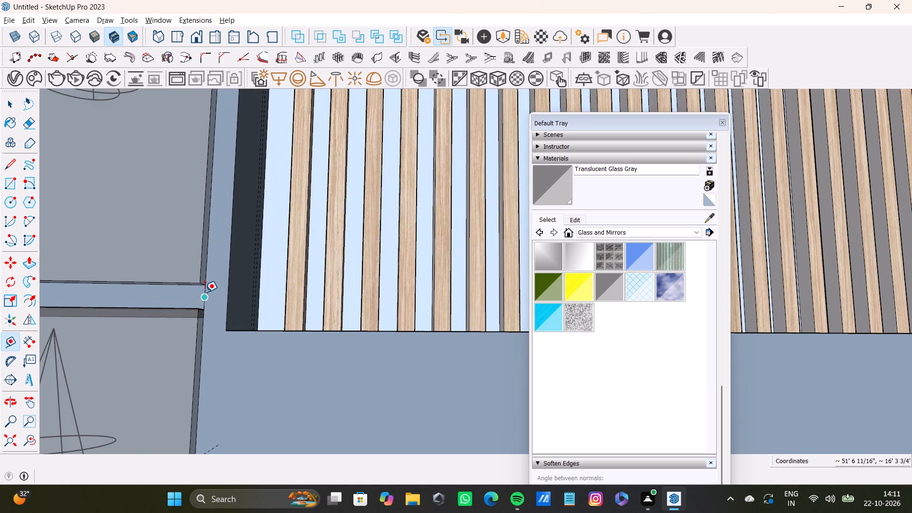
pyautogui.click(205, 292)
pyautogui.click(226, 295)
# Place a vertical guide down the base unit's front, in line with the right-hand column's inner edge.
pyautogui.scroll(-3, 224, 306)
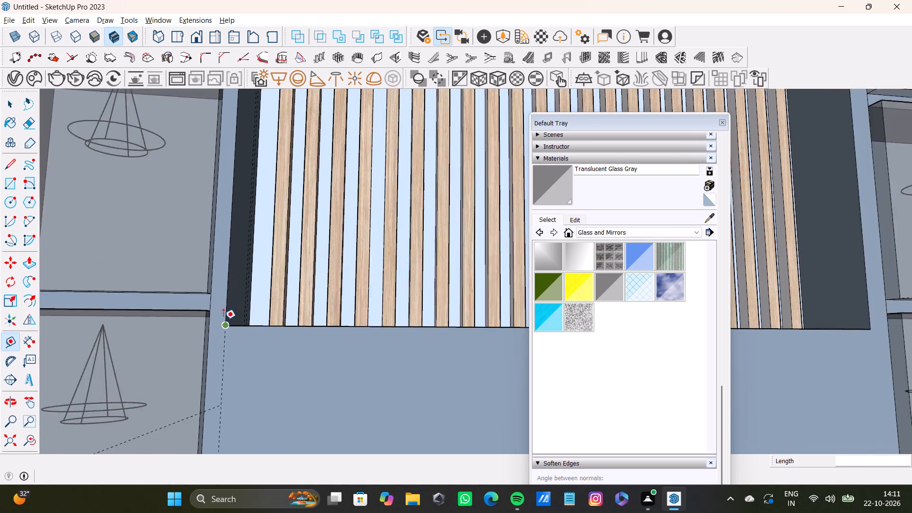
pyautogui.scroll(-9, 223, 320)
pyautogui.moveTo(236, 328); pyautogui.dragTo(195, 275, button='middle')
pyautogui.scroll(2, 371, 320)
pyautogui.keyDown('shift'); pyautogui.moveTo(374, 318); pyautogui.dragTo(205, 328, button='middle'); pyautogui.keyUp('shift')
pyautogui.scroll(4, 412, 274)
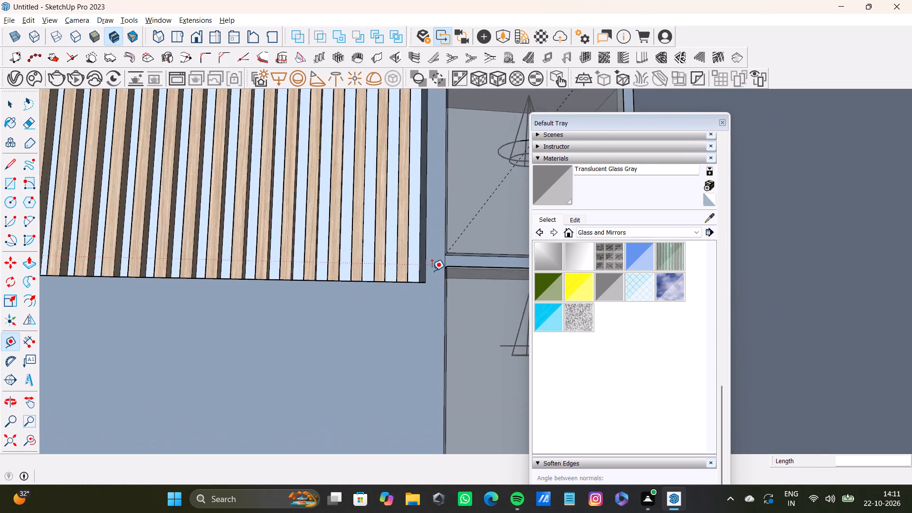
pyautogui.scroll(2, 432, 271)
pyautogui.click(449, 284)
pyautogui.click(427, 283)
# Place a horizontal guide about 2 5/16" above the base unit's bottom front edge.
pyautogui.scroll(-10, 414, 294)
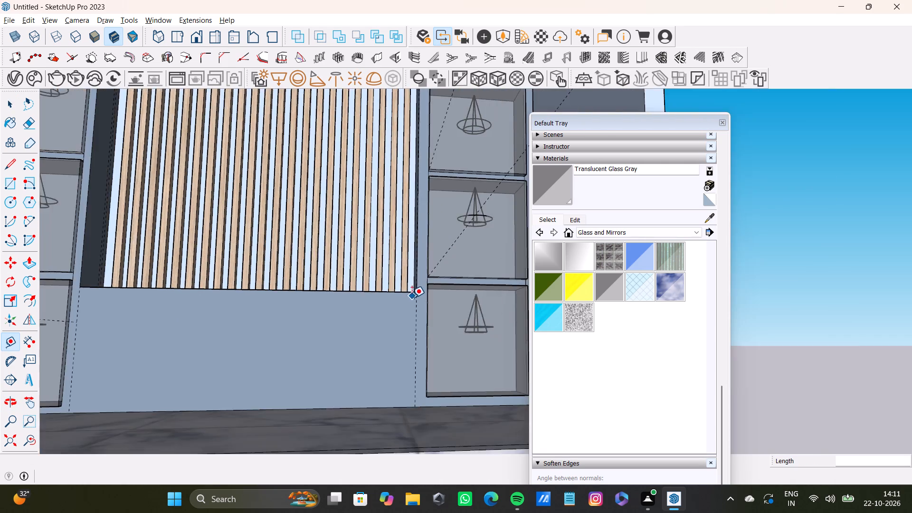
pyautogui.keyDown('shift'); pyautogui.moveTo(412, 297); pyautogui.dragTo(497, 266, button='middle'); pyautogui.keyUp('shift')
pyautogui.click(176, 376)
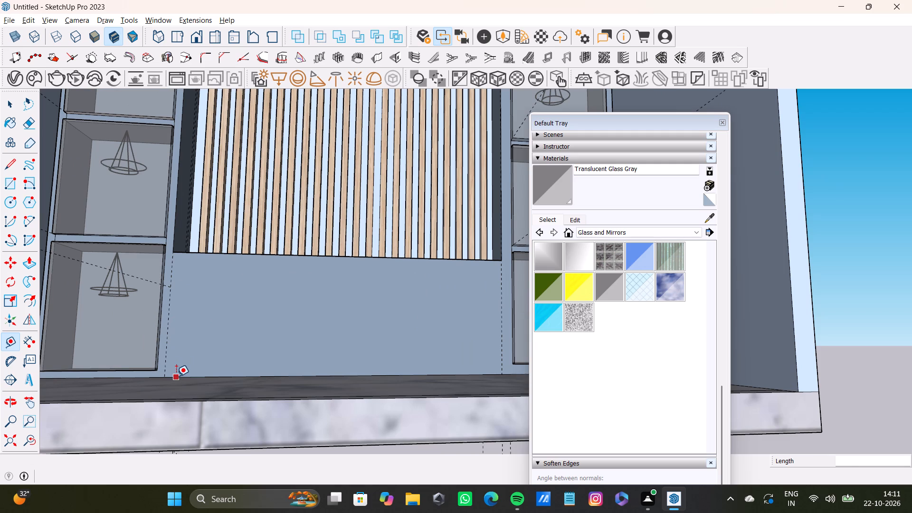
pyautogui.click(156, 369)
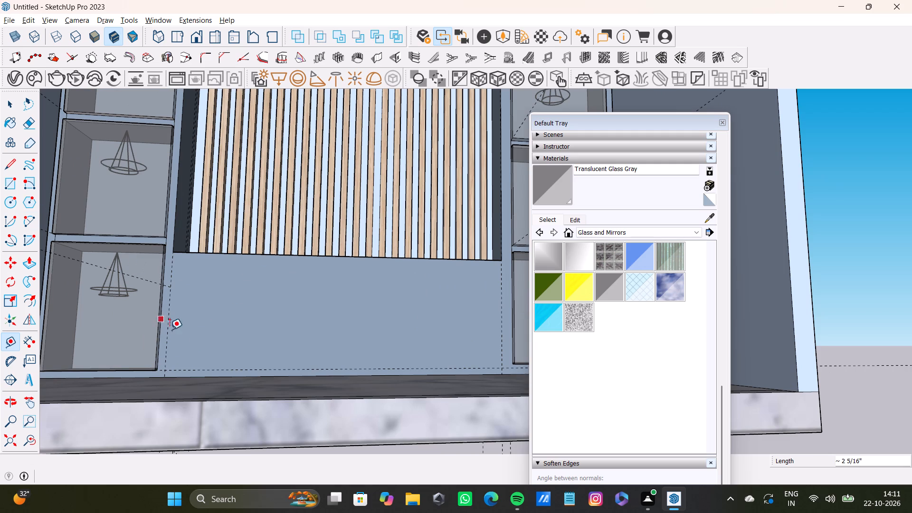
# Place a vertical guide on the base unit's front, about midway between the two side guides.
pyautogui.click(168, 331)
pyautogui.scroll(-4, 276, 326)
pyautogui.moveTo(303, 319); pyautogui.dragTo(285, 381, button='middle')
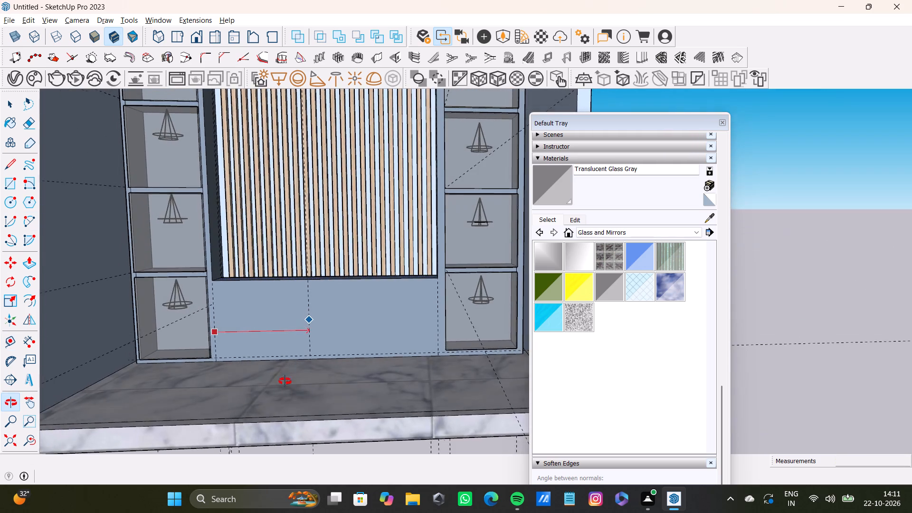
pyautogui.moveTo(285, 381); pyautogui.dragTo(276, 385, button='middle')
pyautogui.scroll(1, 321, 353)
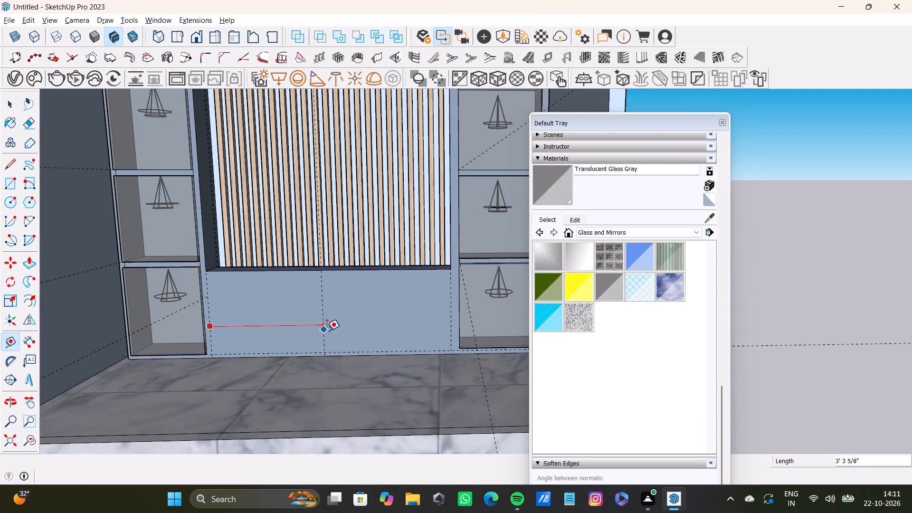
pyautogui.click(331, 328)
# Place a horizontal guide about 1 5/16" below the base unit's top front edge.
pyautogui.scroll(5, 320, 293)
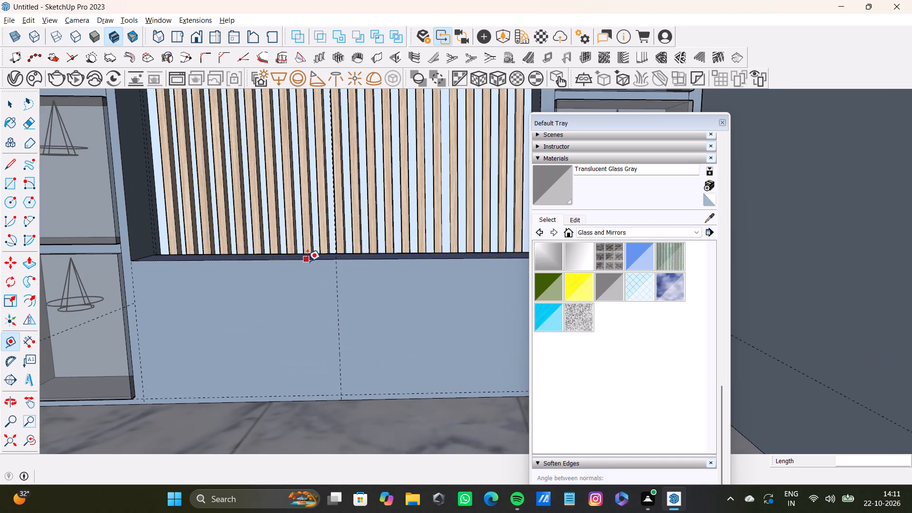
pyautogui.click(312, 259)
pyautogui.click(317, 266)
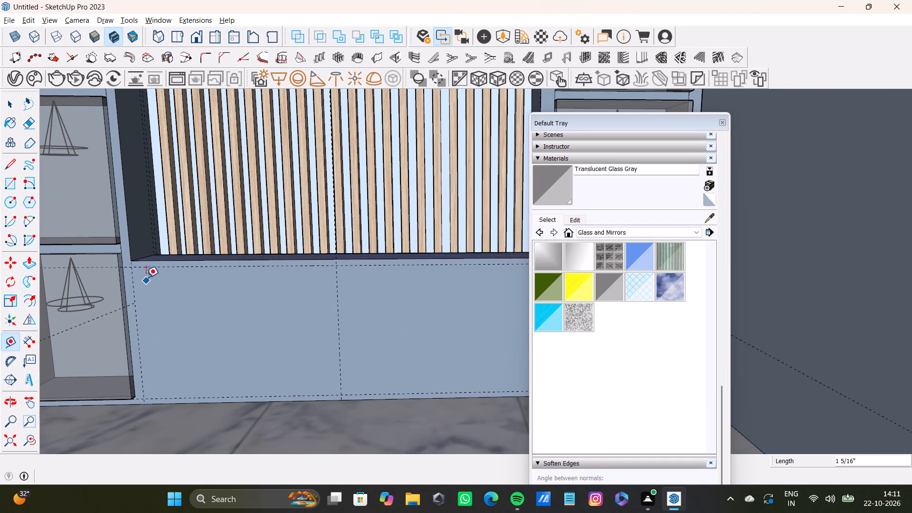
# Place a horizontal guide on the base unit's front, roughly midway between the top and bottom guides.
pyautogui.click(237, 268)
pyautogui.scroll(-4, 307, 331)
pyautogui.moveTo(311, 331); pyautogui.dragTo(294, 322, button='middle')
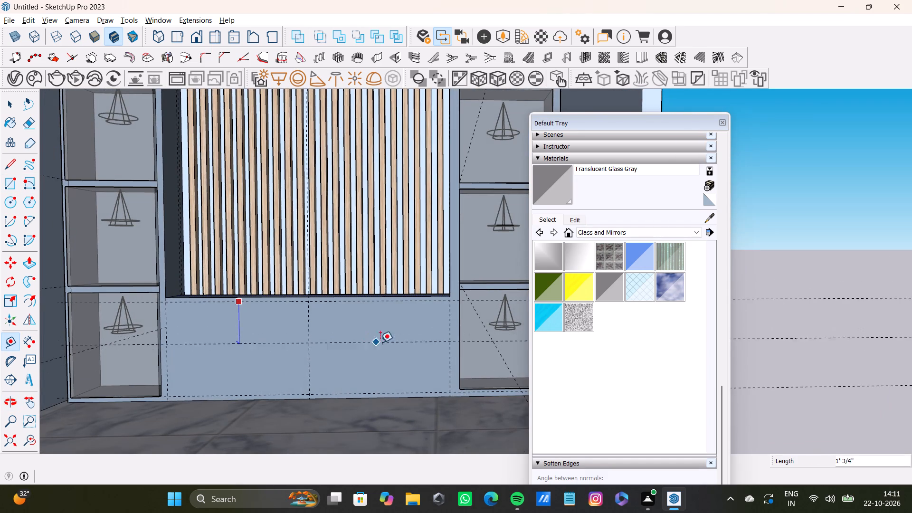
pyautogui.click(450, 348)
# Add a parallel horizontal guide 0.5" below the mid-height guide on the base unit's front.
pyautogui.scroll(-3, 227, 325)
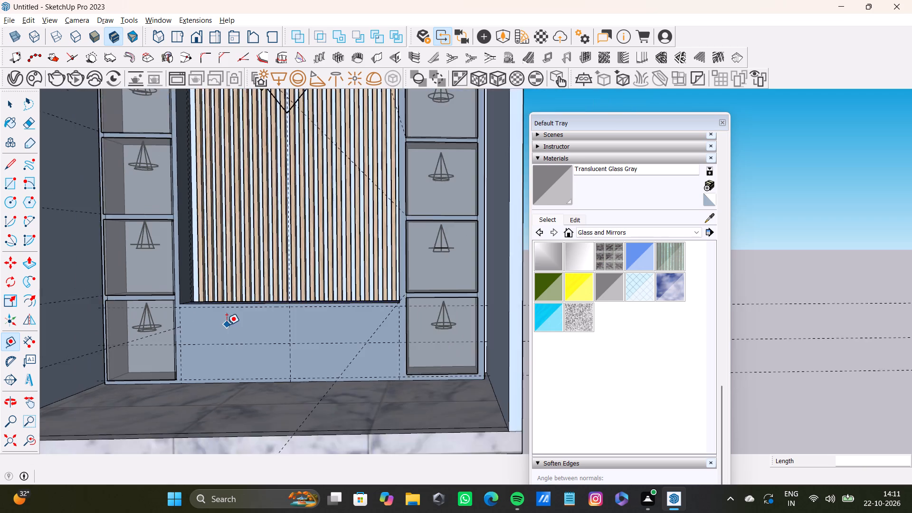
pyautogui.keyDown('shift'); pyautogui.moveTo(227, 325); pyautogui.dragTo(316, 316, button='middle'); pyautogui.keyUp('shift')
pyautogui.scroll(7, 297, 333)
pyautogui.moveTo(295, 333); pyautogui.dragTo(295, 310, button='middle')
pyautogui.scroll(4, 305, 380)
pyautogui.click(337, 376)
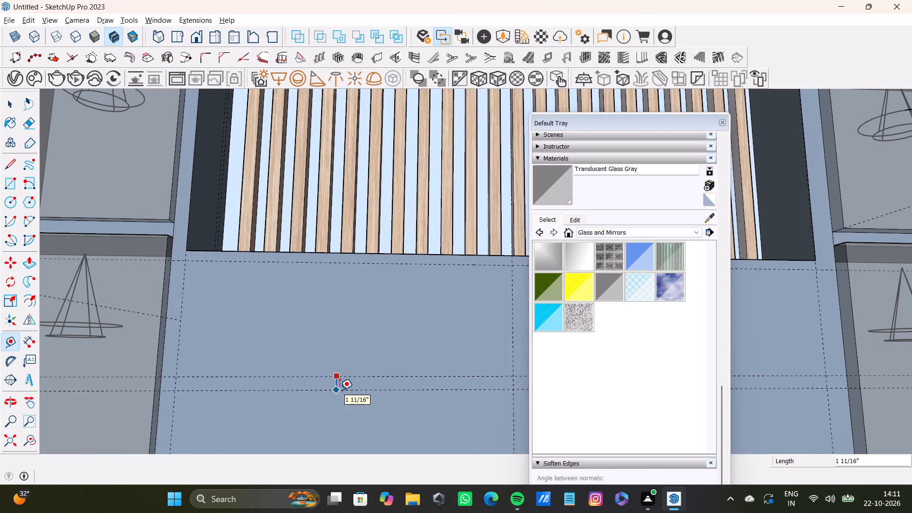
pyautogui.press('2')
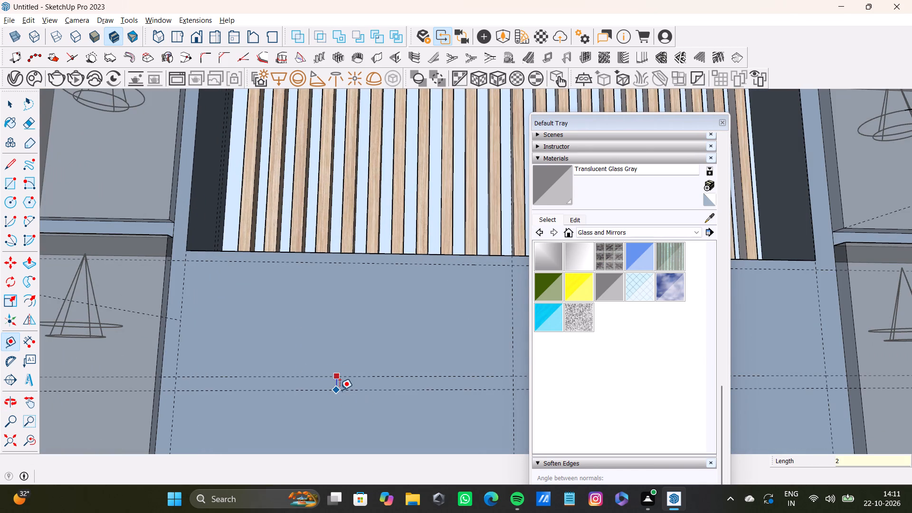
pyautogui.press('BackSpace')
pyautogui.write('0.5"')
pyautogui.press('Return')
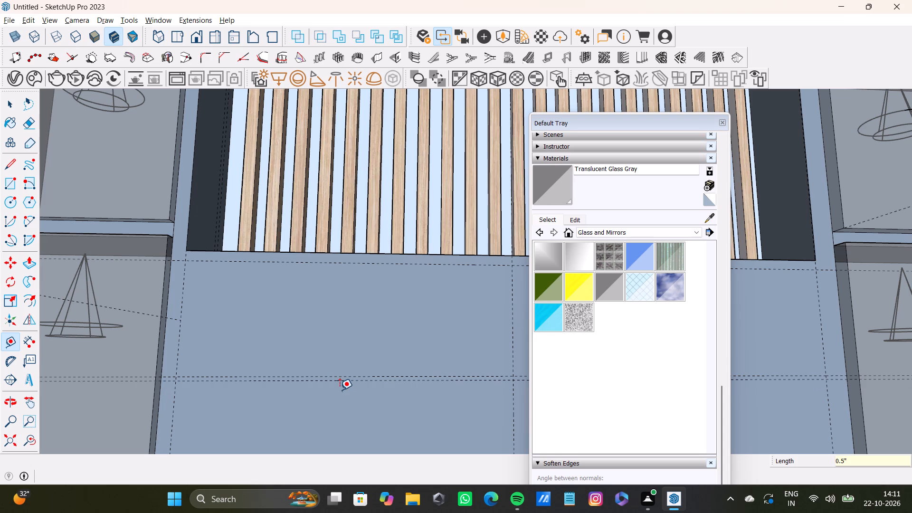
# Add a parallel vertical guide 0.5" from the centre guide, on the side toward the left-hand column.
pyautogui.scroll(-4, 437, 334)
pyautogui.moveTo(437, 335); pyautogui.dragTo(327, 334, button='middle')
pyautogui.scroll(6, 339, 329)
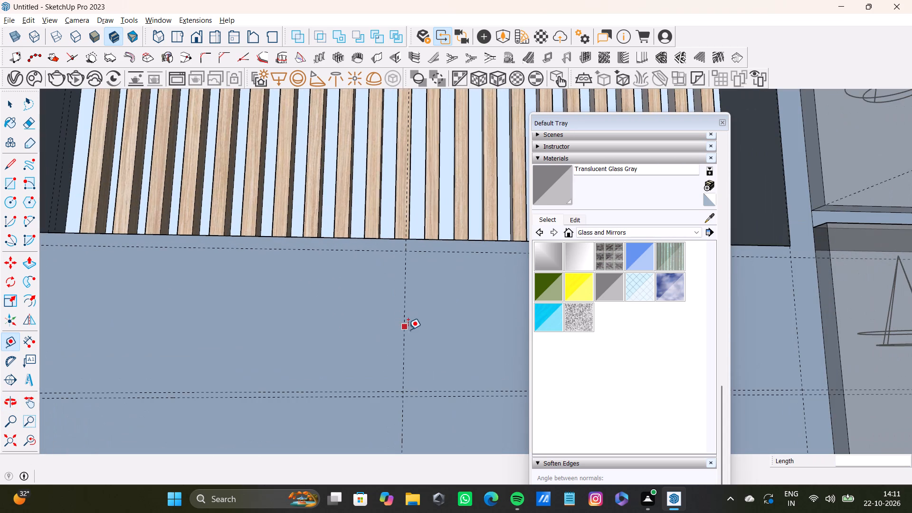
pyautogui.click(406, 333)
pyautogui.write('0.5"')
pyautogui.press('Return')
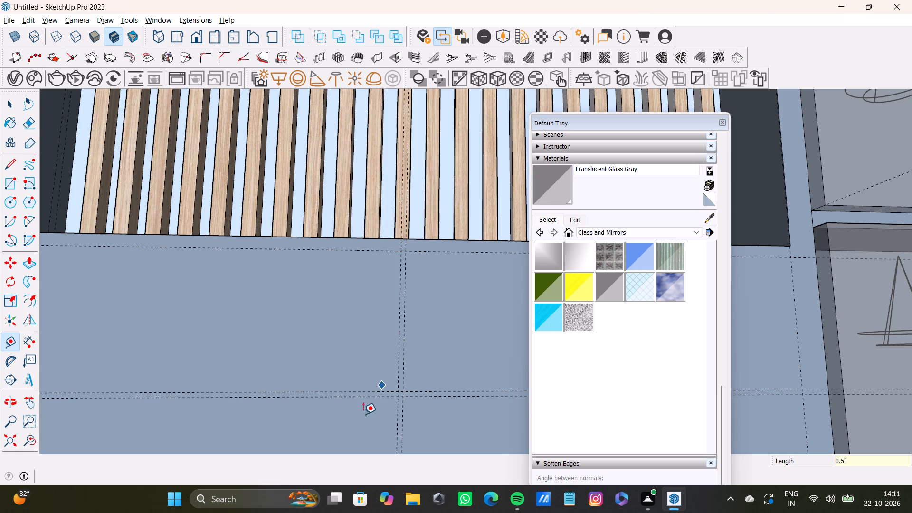
# Draw the upper panel rectangle on the base unit's front nearest the left-hand column, snapping to the guide intersections.
pyautogui.scroll(-7, 263, 297)
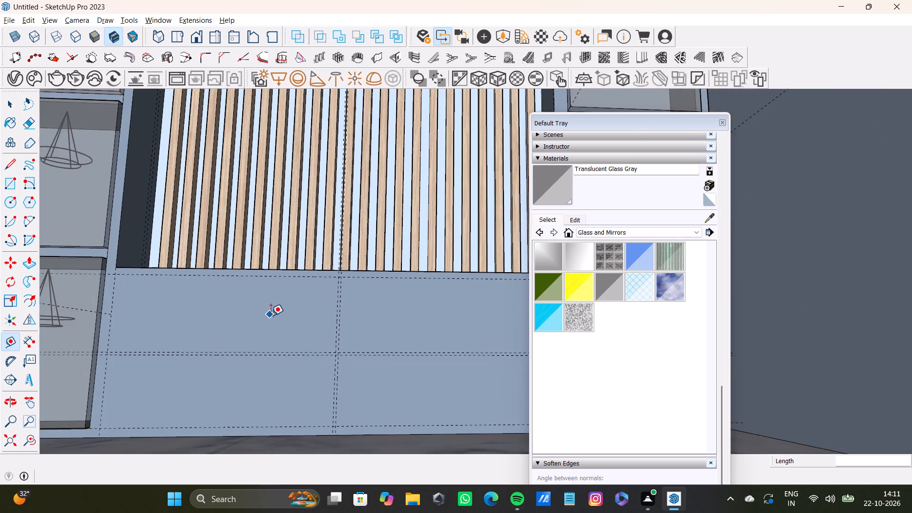
pyautogui.moveTo(271, 315); pyautogui.dragTo(299, 278, button='middle')
pyautogui.click(3, 181)
pyautogui.scroll(3, 75, 233)
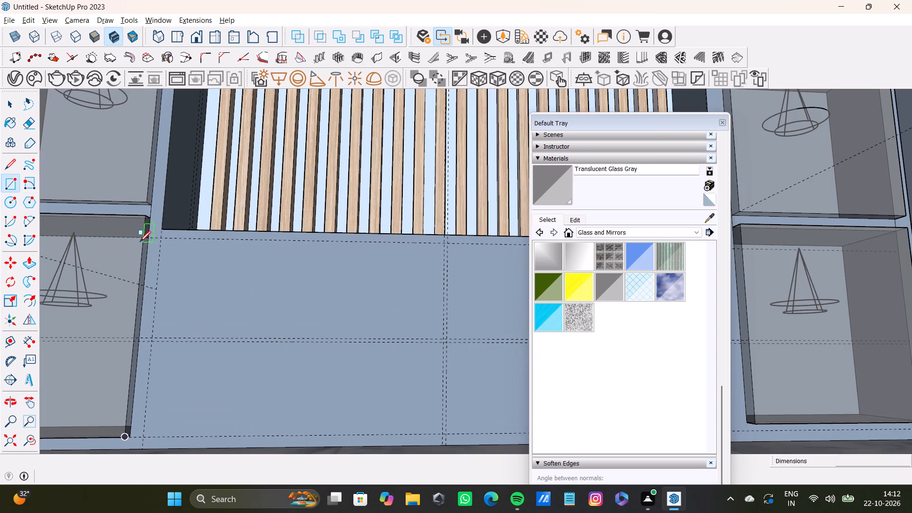
pyautogui.click(161, 237)
pyautogui.scroll(-4, 255, 286)
pyautogui.keyDown('shift'); pyautogui.moveTo(399, 325); pyautogui.dragTo(336, 329, button='middle'); pyautogui.keyUp('shift')
pyautogui.scroll(7, 336, 325)
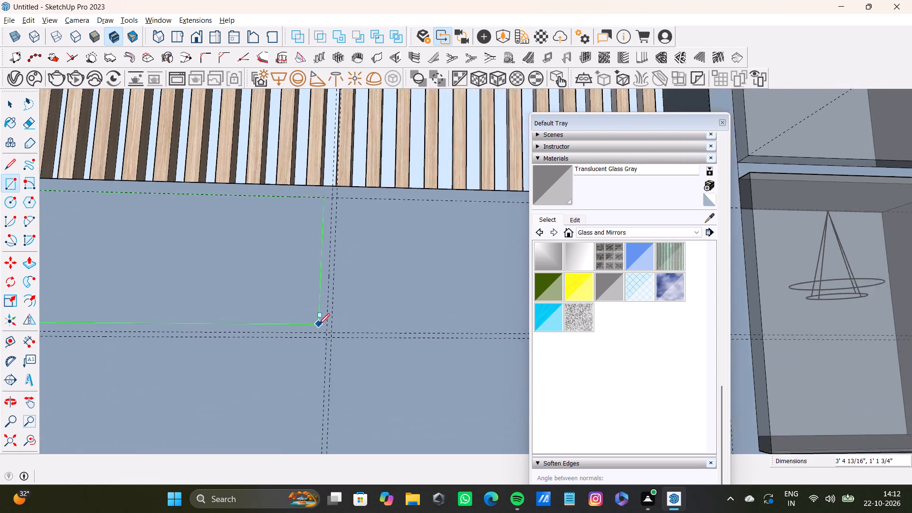
pyautogui.scroll(1, 319, 324)
pyautogui.click(326, 333)
# Draw the upper panel rectangle nearest the right-hand column, about 3' 7" by 1' 2 5/8", between the guides.
pyautogui.click(338, 183)
pyautogui.scroll(-3, 382, 244)
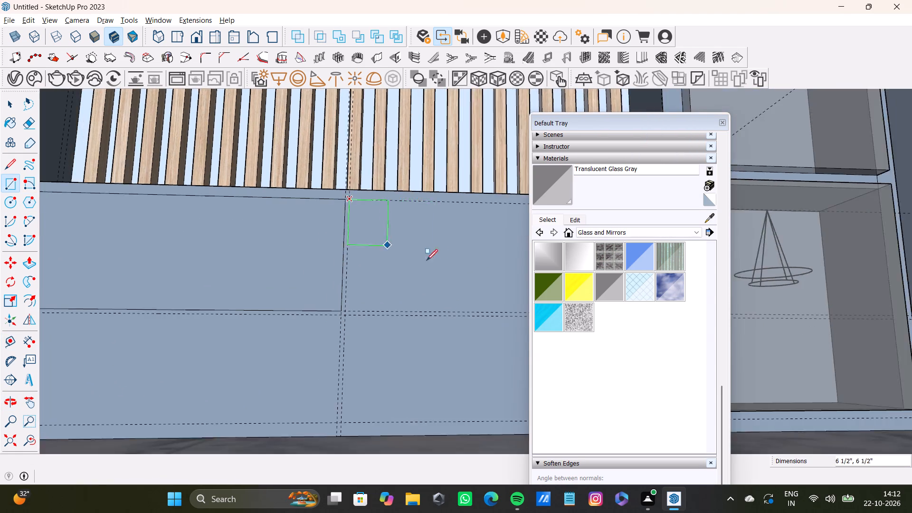
pyautogui.keyDown('shift'); pyautogui.moveTo(435, 259); pyautogui.dragTo(311, 241, button='middle'); pyautogui.keyUp('shift')
pyautogui.scroll(-4, 408, 280)
pyautogui.keyDown('shift'); pyautogui.moveTo(427, 279); pyautogui.dragTo(389, 273, button='middle'); pyautogui.keyUp('shift')
pyautogui.scroll(5, 419, 277)
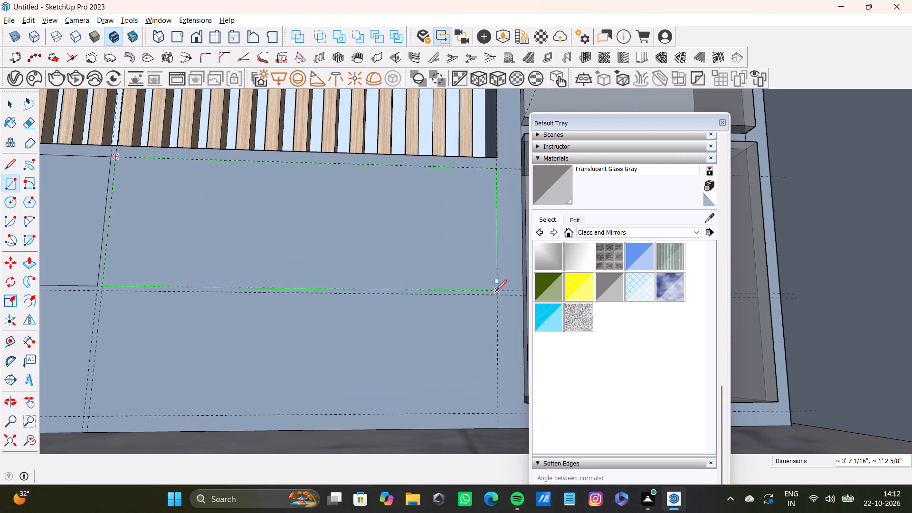
pyautogui.click(496, 291)
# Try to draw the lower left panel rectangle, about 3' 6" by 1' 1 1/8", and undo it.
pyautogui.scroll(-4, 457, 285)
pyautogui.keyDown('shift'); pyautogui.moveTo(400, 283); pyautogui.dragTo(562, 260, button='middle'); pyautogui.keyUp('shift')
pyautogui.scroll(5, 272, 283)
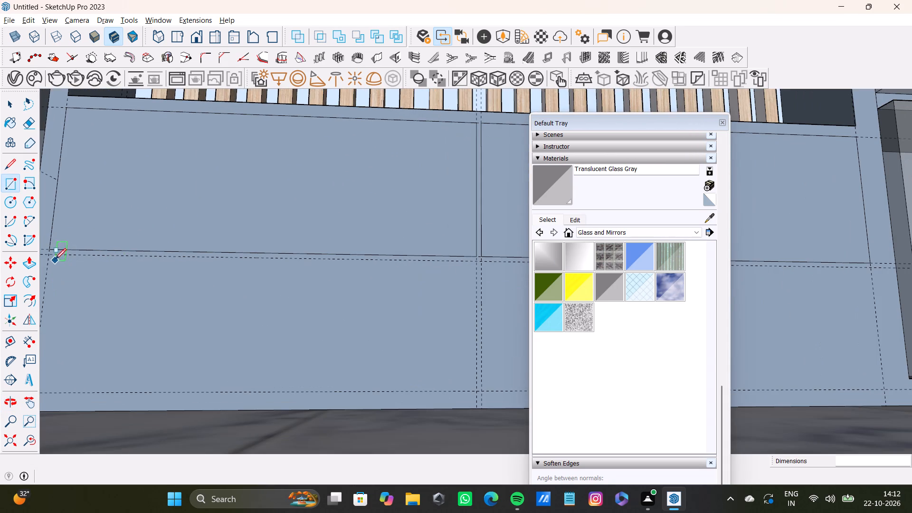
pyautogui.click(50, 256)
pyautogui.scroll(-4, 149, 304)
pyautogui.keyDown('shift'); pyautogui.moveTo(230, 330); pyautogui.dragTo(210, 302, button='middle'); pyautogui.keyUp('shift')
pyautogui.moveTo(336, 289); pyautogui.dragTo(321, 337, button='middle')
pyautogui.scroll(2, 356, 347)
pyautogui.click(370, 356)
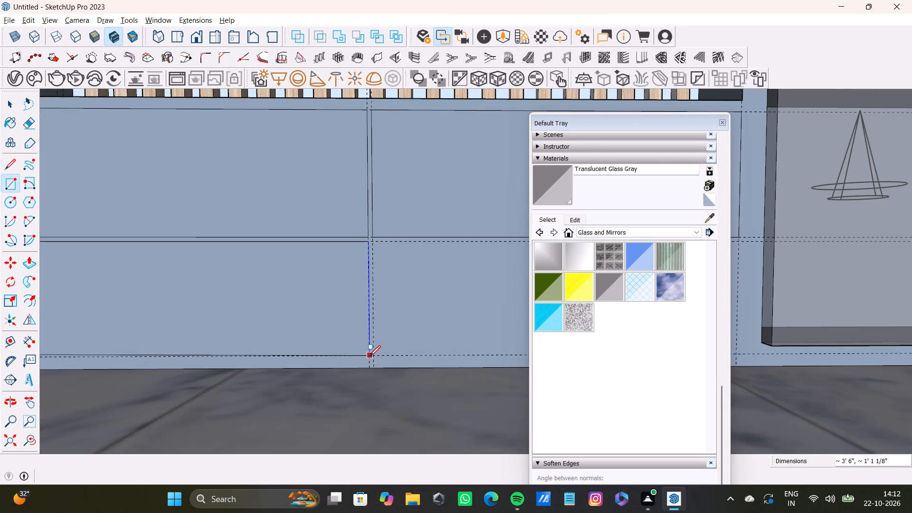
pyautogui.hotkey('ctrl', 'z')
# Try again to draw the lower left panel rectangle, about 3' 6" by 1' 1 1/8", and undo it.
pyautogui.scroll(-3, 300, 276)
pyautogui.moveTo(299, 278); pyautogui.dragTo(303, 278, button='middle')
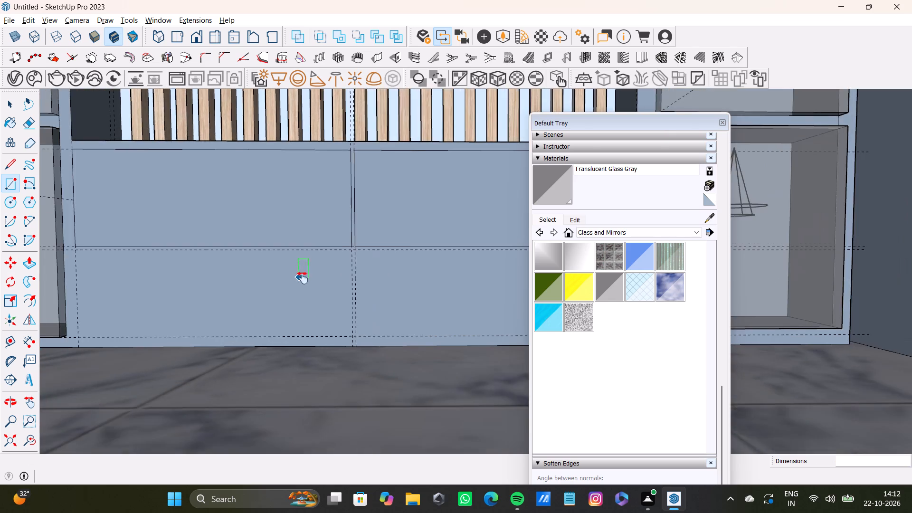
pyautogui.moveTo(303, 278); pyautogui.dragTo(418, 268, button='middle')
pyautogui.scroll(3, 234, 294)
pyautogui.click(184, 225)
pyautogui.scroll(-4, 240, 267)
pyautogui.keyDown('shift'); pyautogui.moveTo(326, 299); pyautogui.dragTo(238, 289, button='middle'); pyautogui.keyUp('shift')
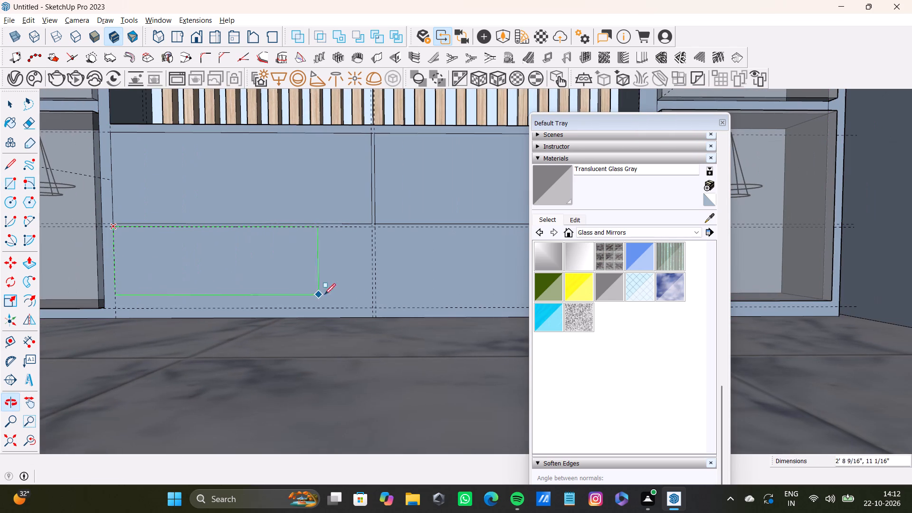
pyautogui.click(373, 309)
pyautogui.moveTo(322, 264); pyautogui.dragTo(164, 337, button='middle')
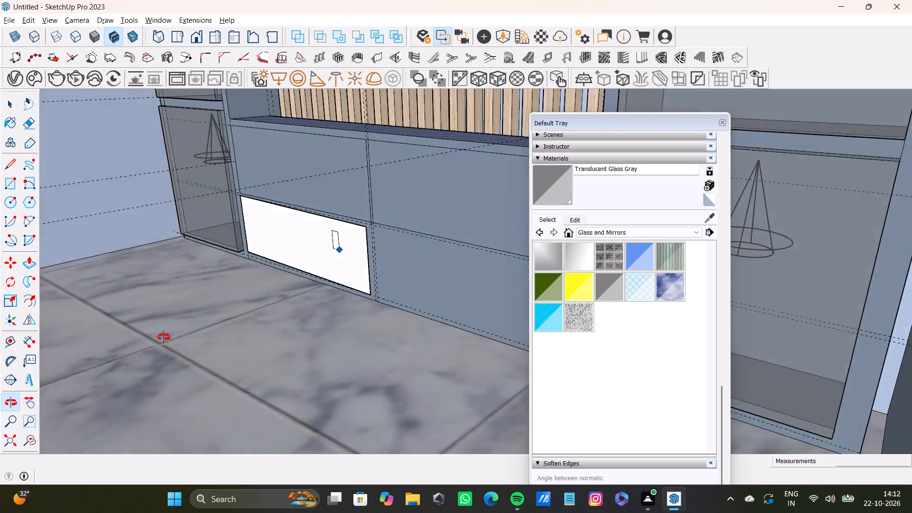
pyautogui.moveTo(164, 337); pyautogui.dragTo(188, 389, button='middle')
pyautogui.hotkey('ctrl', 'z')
# Delete the horizontal guide floating in front of the base unit's bottom edge.
pyautogui.moveTo(323, 310); pyautogui.dragTo(516, 474, button='middle')
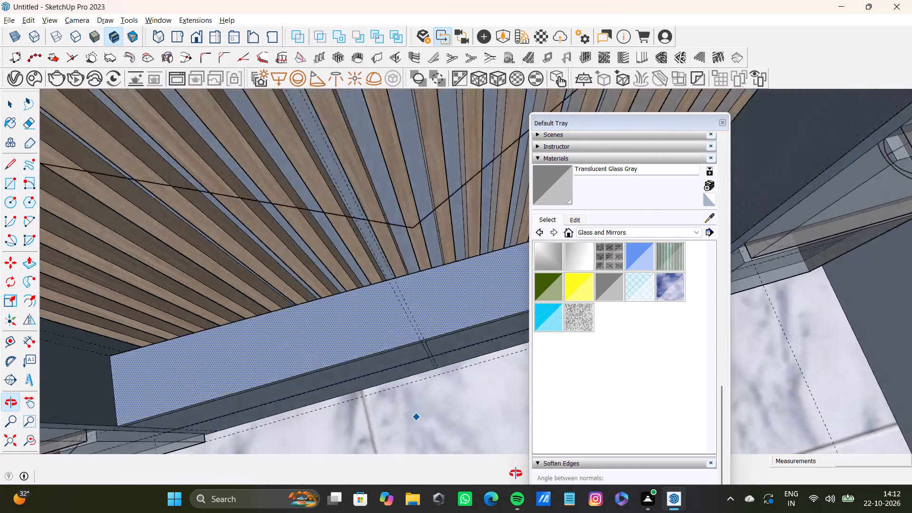
pyautogui.moveTo(516, 474); pyautogui.dragTo(481, 429, button='middle')
pyautogui.press('space')
pyautogui.scroll(3, 428, 376)
pyautogui.click(428, 356)
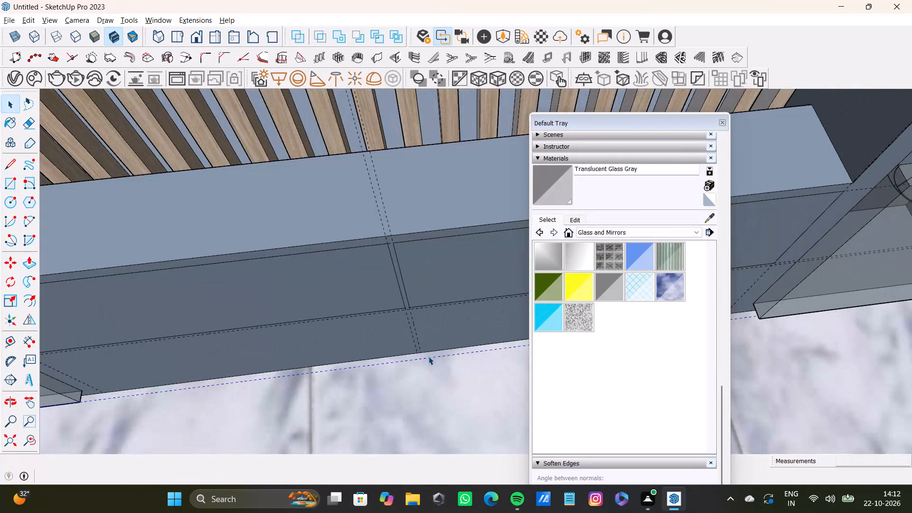
pyautogui.press('Delete')
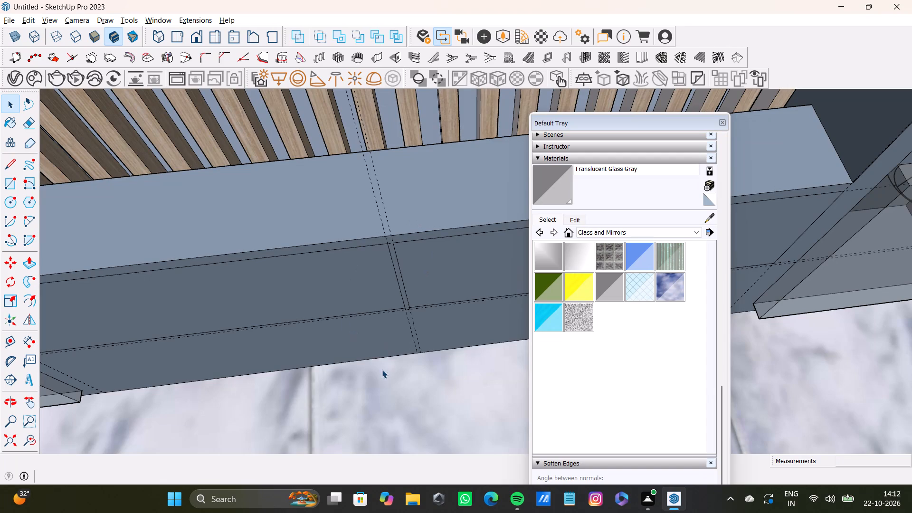
# Place a horizontal guide parallel to the base unit's bottom front edge, level with the left-hand column's lowest glass panel corner.
pyautogui.press('t')
pyautogui.moveTo(392, 384); pyautogui.dragTo(353, 280, button='middle')
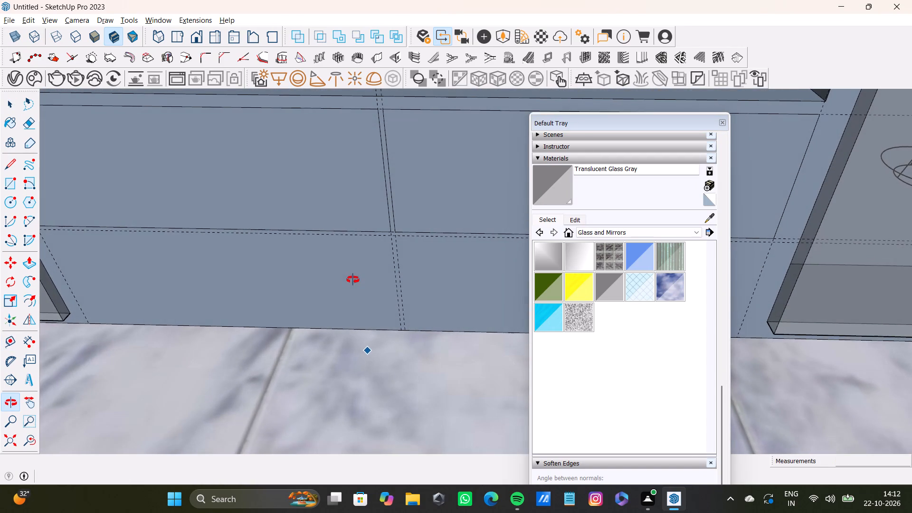
pyautogui.moveTo(353, 280); pyautogui.dragTo(359, 291, button='middle')
pyautogui.press('t')
pyautogui.scroll(3, 307, 369)
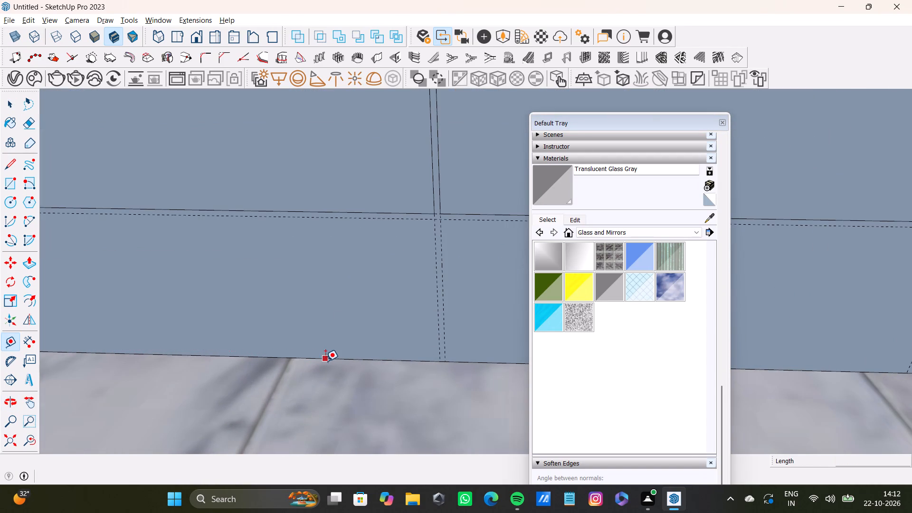
pyautogui.click(325, 361)
pyautogui.scroll(2, 344, 361)
pyautogui.scroll(-3, 343, 359)
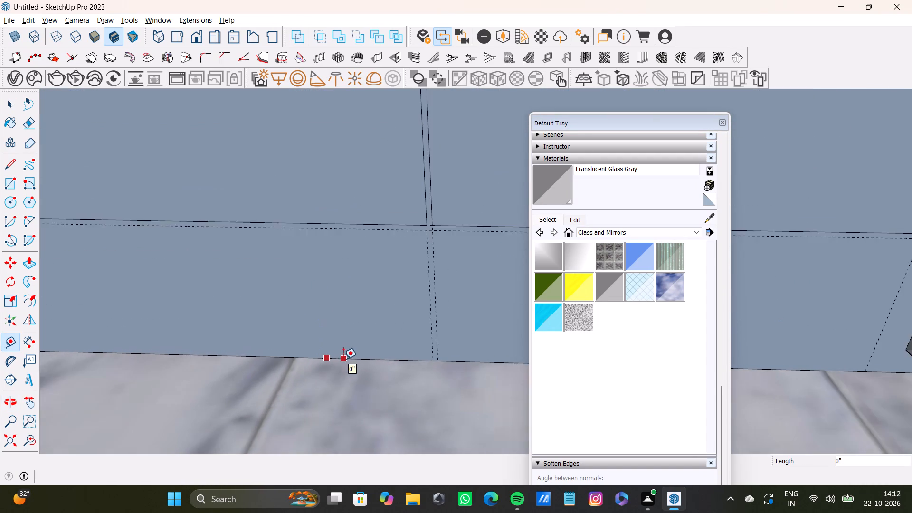
pyautogui.keyDown('shift'); pyautogui.moveTo(343, 359); pyautogui.dragTo(461, 321, button='middle'); pyautogui.keyUp('shift')
pyautogui.scroll(1, 133, 355)
pyautogui.scroll(3, 86, 358)
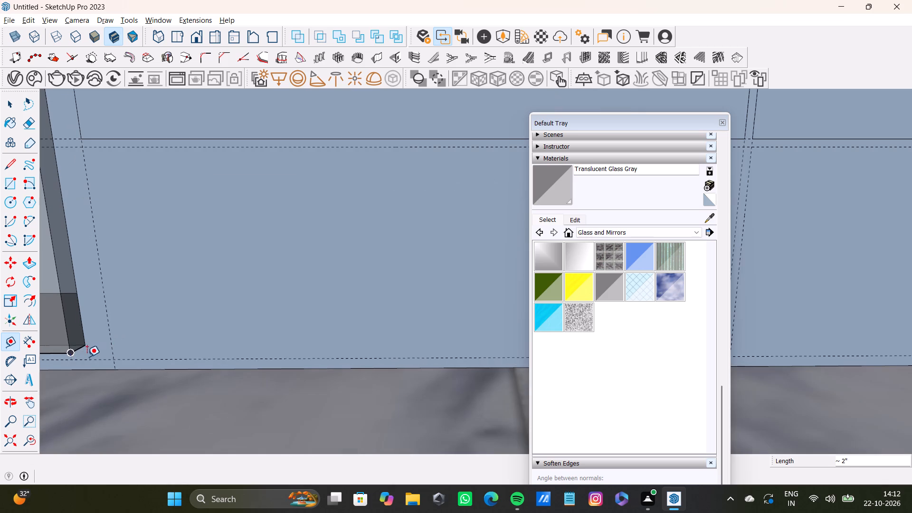
pyautogui.scroll(3, 108, 351)
pyautogui.moveTo(105, 340); pyautogui.dragTo(89, 315, button='middle')
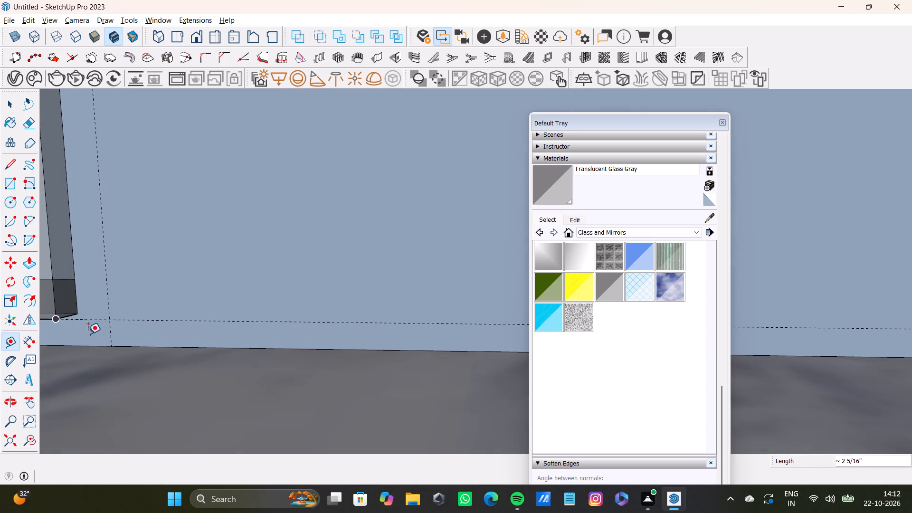
pyautogui.scroll(4, 72, 316)
pyautogui.click(77, 311)
# Draw the lower left panel rectangle on the base unit's front, about 3' 6" by 1' 1 1/8", between the guides.
pyautogui.scroll(-4, 174, 340)
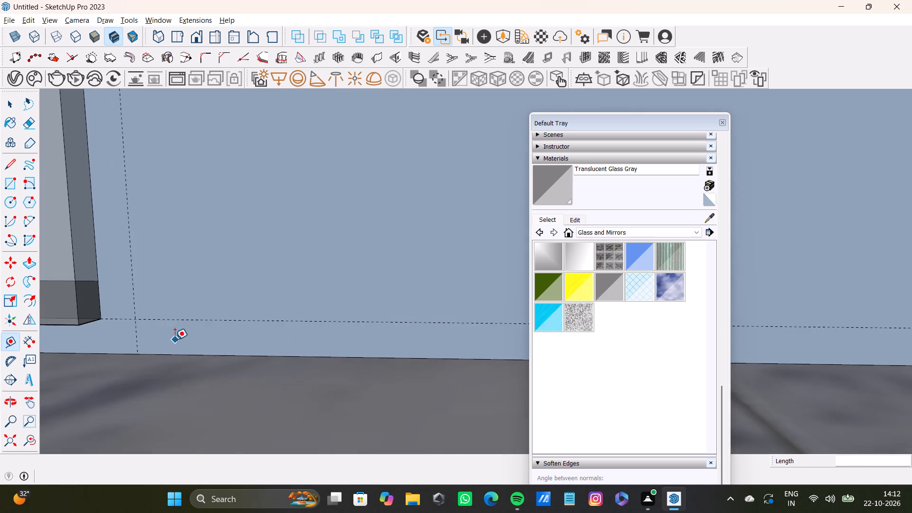
pyautogui.scroll(-14, 175, 340)
pyautogui.keyDown('shift'); pyautogui.moveTo(216, 331); pyautogui.dragTo(225, 329, button='middle'); pyautogui.keyUp('shift')
pyautogui.press('r')
pyautogui.scroll(1, 123, 269)
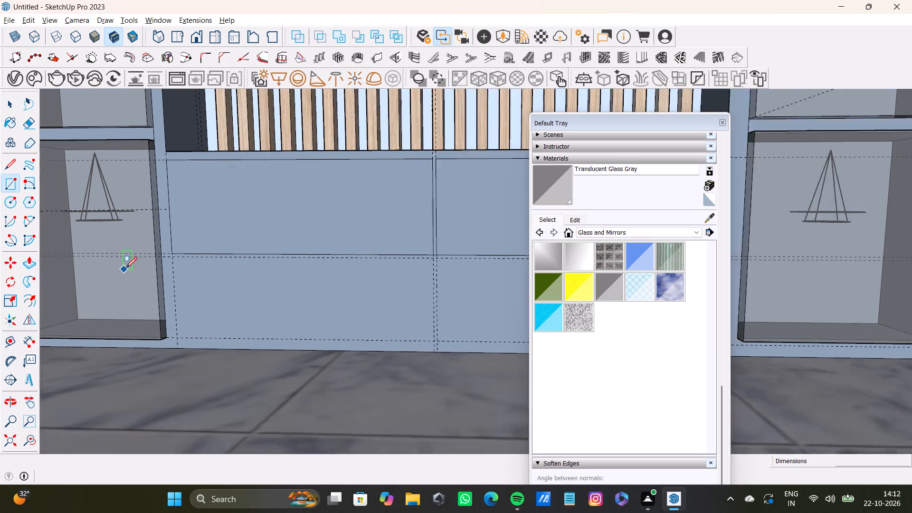
pyautogui.scroll(5, 126, 268)
pyautogui.click(178, 251)
pyautogui.scroll(-7, 264, 288)
pyautogui.keyDown('shift'); pyautogui.moveTo(332, 308); pyautogui.dragTo(272, 310, button='middle'); pyautogui.keyUp('shift')
pyautogui.scroll(5, 292, 309)
pyautogui.click(423, 357)
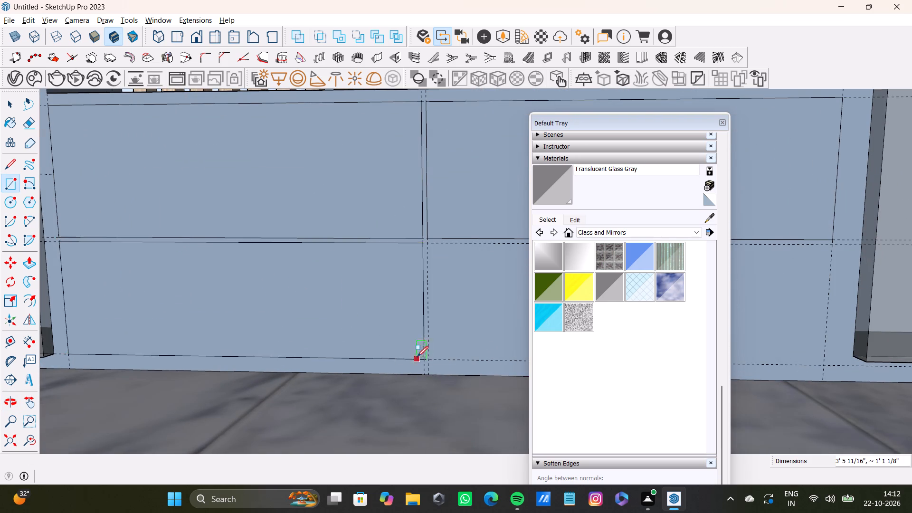
# Draw the lower right panel rectangle on the base unit's front between the guide intersections.
pyautogui.scroll(-3, 417, 357)
pyautogui.keyDown('shift'); pyautogui.moveTo(417, 354); pyautogui.dragTo(197, 331, button='middle'); pyautogui.keyUp('shift')
pyautogui.scroll(3, 237, 288)
pyautogui.click(190, 238)
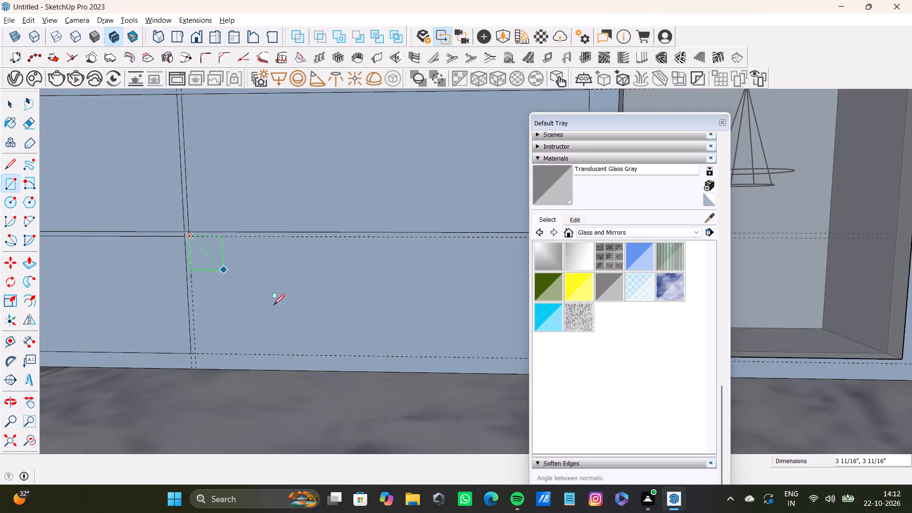
pyautogui.scroll(-3, 296, 320)
pyautogui.keyDown('shift'); pyautogui.moveTo(343, 337); pyautogui.dragTo(192, 293, button='middle'); pyautogui.keyUp('shift')
pyautogui.click(365, 305)
# Push/Pull the upper left panel face outward 1 1/16" from the base unit's front.
pyautogui.scroll(-4, 341, 297)
pyautogui.keyDown('shift'); pyautogui.moveTo(330, 294); pyautogui.dragTo(477, 311, button='middle'); pyautogui.keyUp('shift')
pyautogui.scroll(-7, 275, 299)
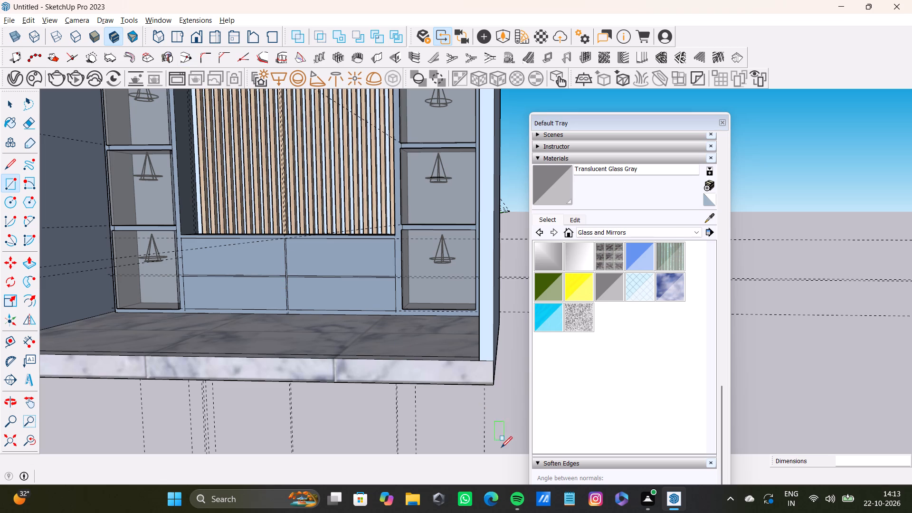
pyautogui.scroll(-3, 298, 394)
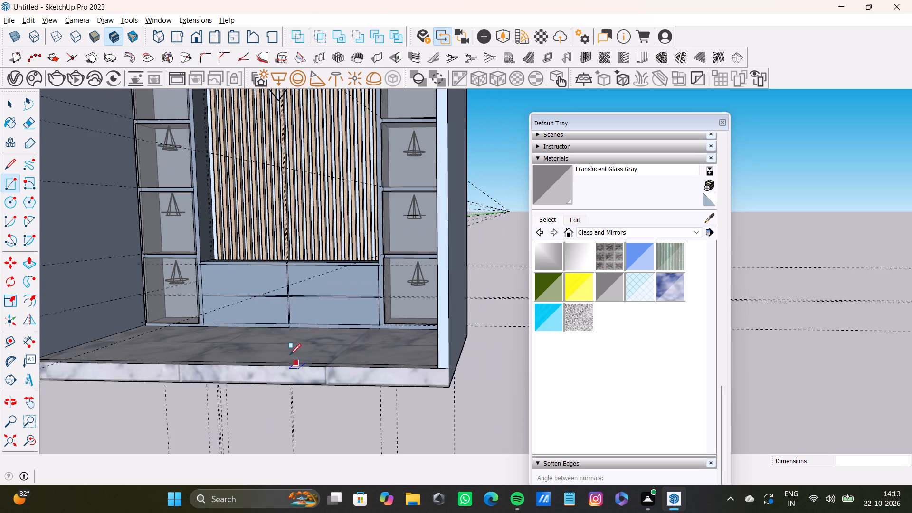
pyautogui.scroll(9, 279, 326)
pyautogui.moveTo(275, 300); pyautogui.dragTo(486, 308, button='middle')
pyautogui.scroll(3, 412, 271)
pyautogui.scroll(-4, 396, 269)
pyautogui.keyDown('shift'); pyautogui.moveTo(385, 269); pyautogui.dragTo(266, 286, button='middle'); pyautogui.keyUp('shift')
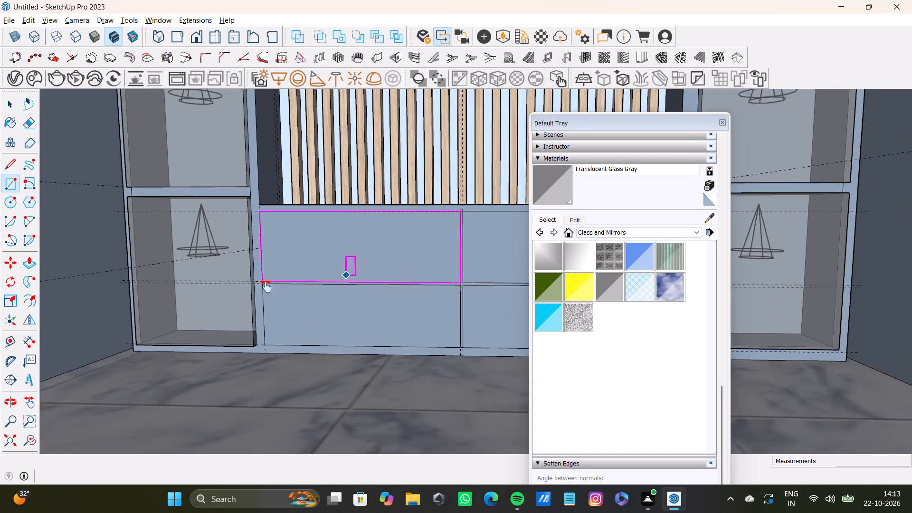
pyautogui.keyDown('shift'); pyautogui.moveTo(266, 286); pyautogui.dragTo(257, 290, button='middle'); pyautogui.keyUp('shift')
pyautogui.press('space')
pyautogui.click(338, 284)
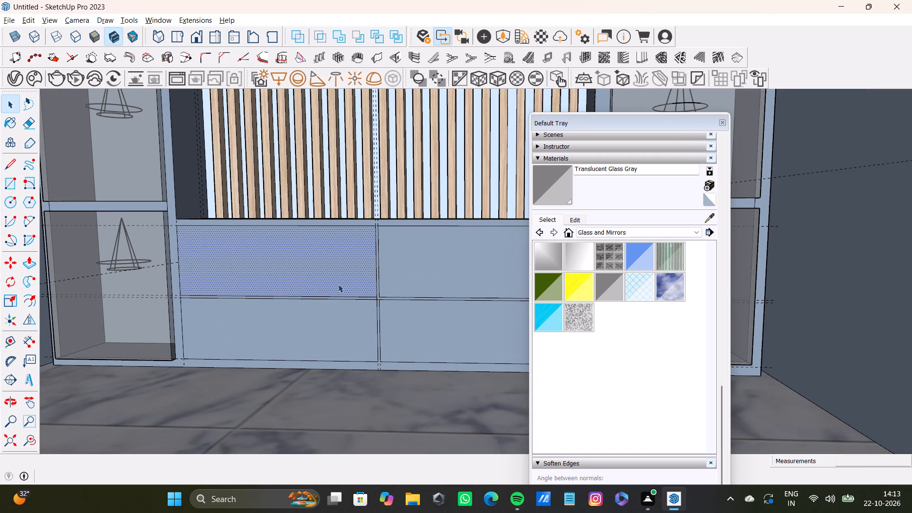
pyautogui.press('[')
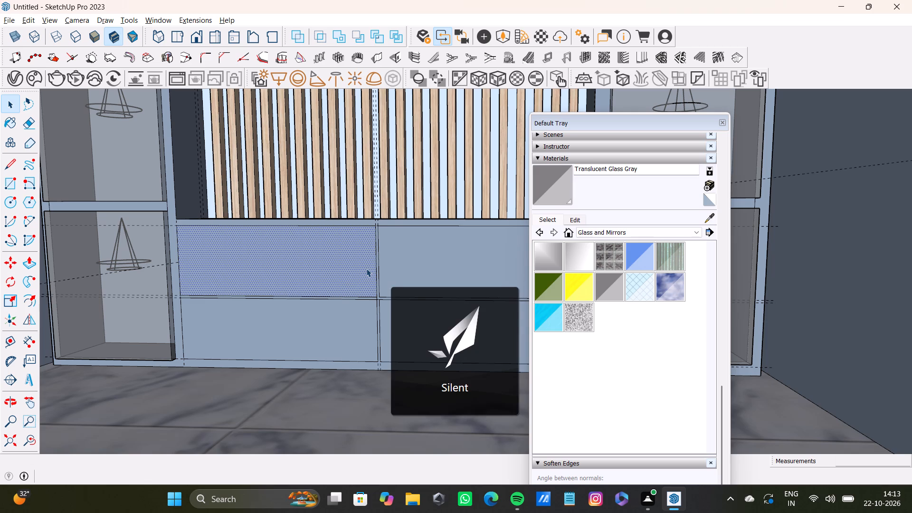
pyautogui.press('p')
pyautogui.moveTo(366, 266); pyautogui.dragTo(323, 283, button='middle')
pyautogui.scroll(3, 336, 262)
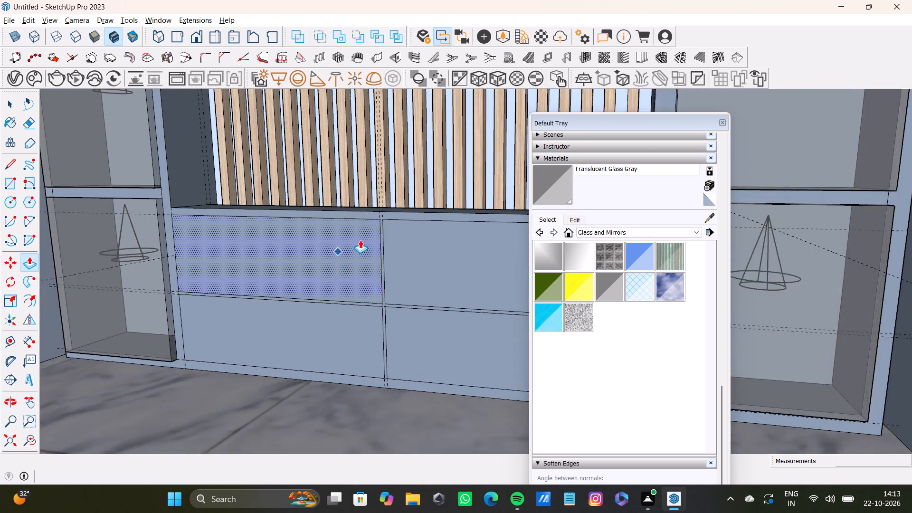
pyautogui.scroll(2, 360, 240)
pyautogui.click(367, 230)
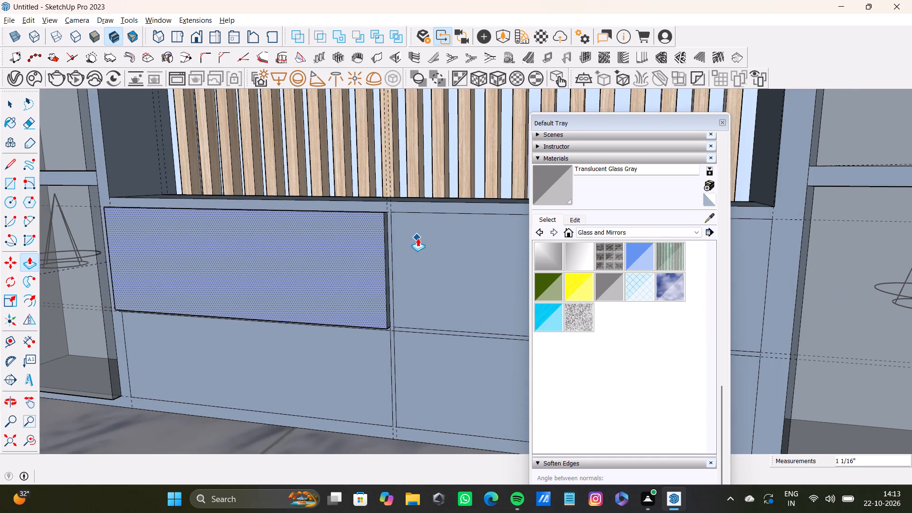
# Push/Pull the upper right panel face outward 1 1/16", flush with the upper left panel.
pyautogui.press('space')
pyautogui.click(414, 240)
pyautogui.press('p')
pyautogui.moveTo(414, 240); pyautogui.dragTo(383, 233)
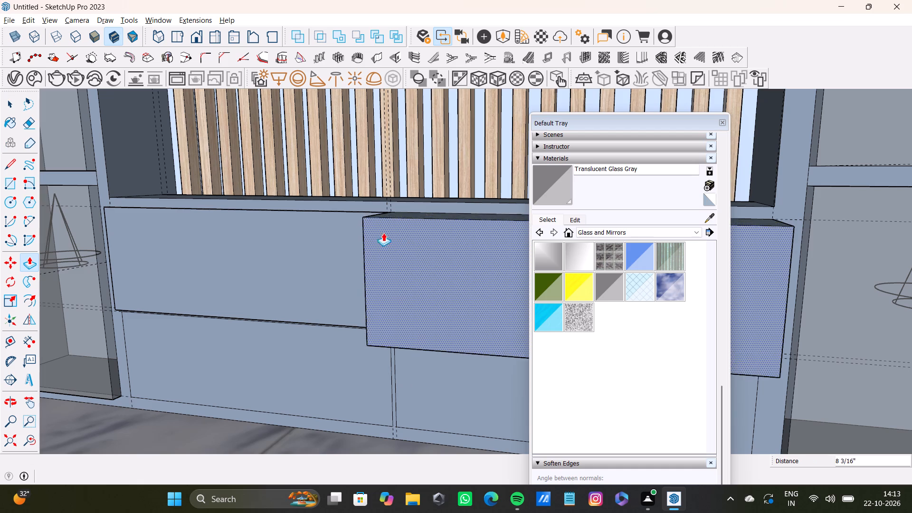
pyautogui.moveTo(383, 233); pyautogui.dragTo(375, 214)
pyautogui.scroll(4, 379, 257)
pyautogui.scroll(-3, 379, 272)
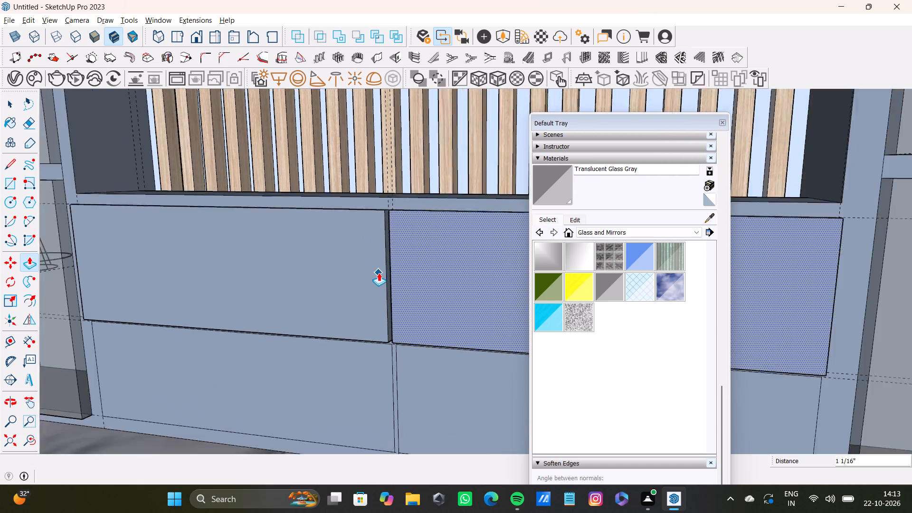
# Push/Pull the lower left panel face outward, flush with the panel above it.
pyautogui.scroll(-5, 379, 273)
pyautogui.keyDown('shift'); pyautogui.moveTo(378, 300); pyautogui.dragTo(510, 208, button='middle'); pyautogui.keyUp('shift')
pyautogui.scroll(4, 408, 287)
pyautogui.keyDown('shift'); pyautogui.moveTo(410, 274); pyautogui.dragTo(322, 278, button='middle'); pyautogui.keyUp('shift')
pyautogui.press('v')
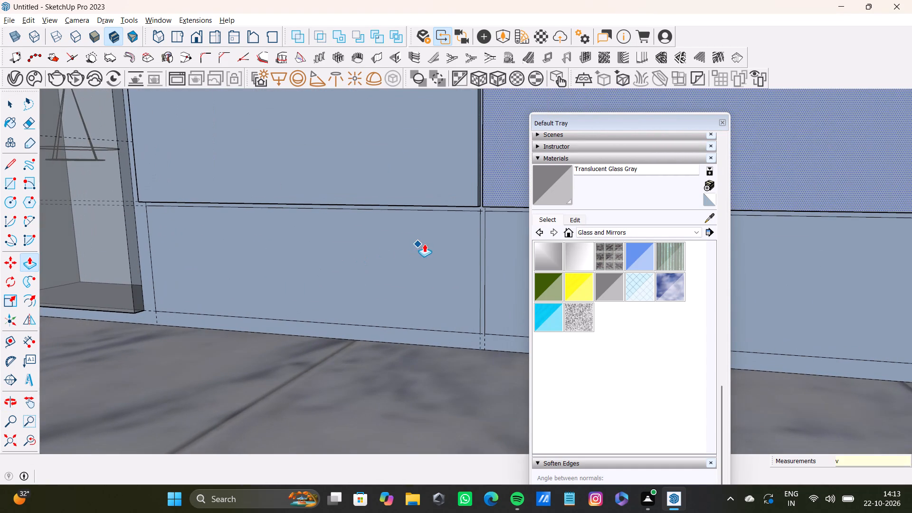
pyautogui.press('space')
pyautogui.click(423, 244)
pyautogui.press('p')
pyautogui.moveTo(423, 244); pyautogui.dragTo(415, 187)
# Push/Pull the lower right panel face outward, flush with the upper panels.
pyautogui.scroll(-4, 437, 274)
pyautogui.keyDown('shift'); pyautogui.moveTo(439, 276); pyautogui.dragTo(305, 280, button='middle'); pyautogui.keyUp('shift')
pyautogui.press('space')
pyautogui.click(370, 271)
pyautogui.press('p')
pyautogui.moveTo(370, 271); pyautogui.dragTo(350, 200)
pyautogui.press('space')
# Examine the whole wall unit with its four raised base panels from several angles.
pyautogui.scroll(-4, 343, 264)
pyautogui.moveTo(342, 266); pyautogui.dragTo(405, 257, button='middle')
pyautogui.scroll(-7, 377, 267)
pyautogui.moveTo(348, 283); pyautogui.dragTo(353, 224, button='middle')
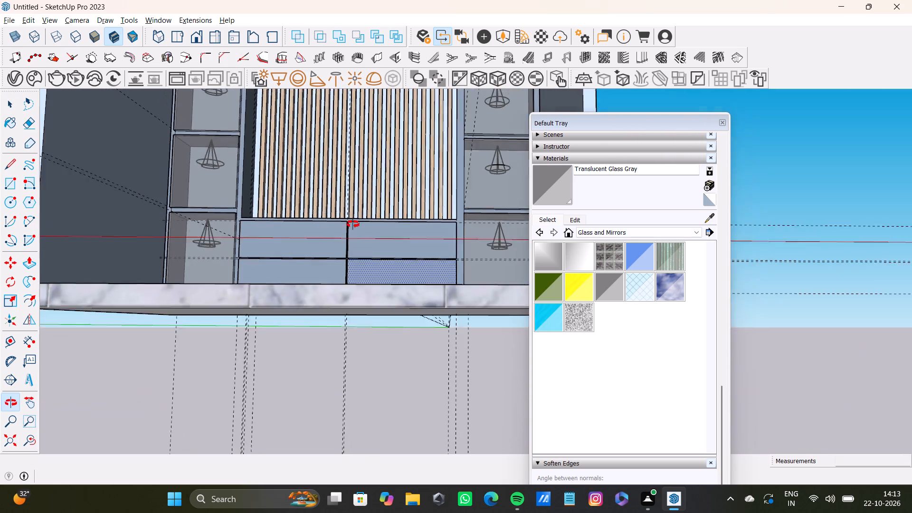
pyautogui.moveTo(353, 224); pyautogui.dragTo(355, 304, button='middle')
pyautogui.scroll(-4, 292, 268)
pyautogui.moveTo(292, 268); pyautogui.dragTo(341, 294, button='middle')
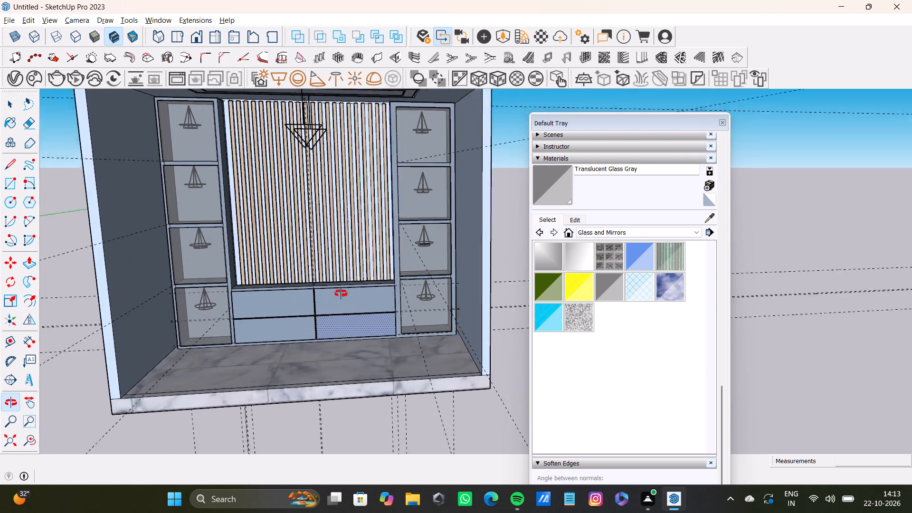
pyautogui.moveTo(341, 294); pyautogui.dragTo(300, 313, button='middle')
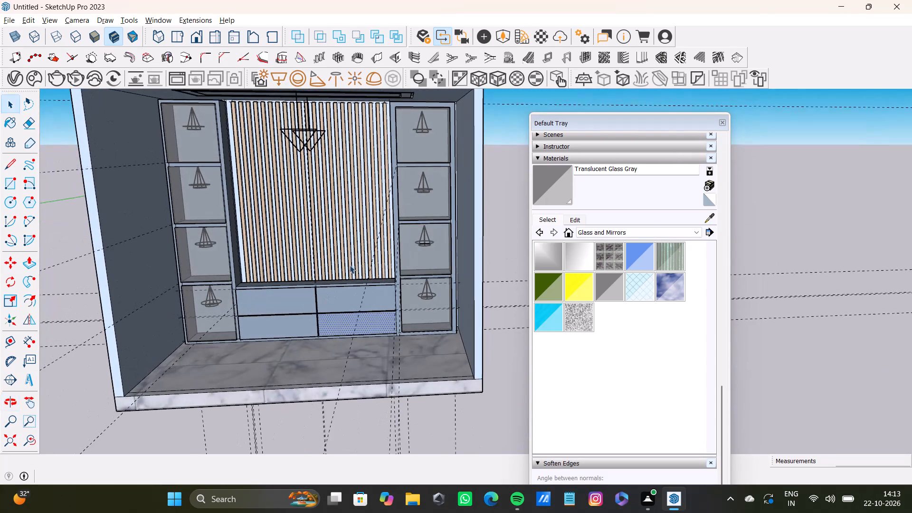
# Examine the room and the complete wall unit from above and from the front.
pyautogui.scroll(-5, 385, 216)
pyautogui.keyDown('shift'); pyautogui.moveTo(385, 216); pyautogui.dragTo(365, 166, button='middle'); pyautogui.keyUp('shift')
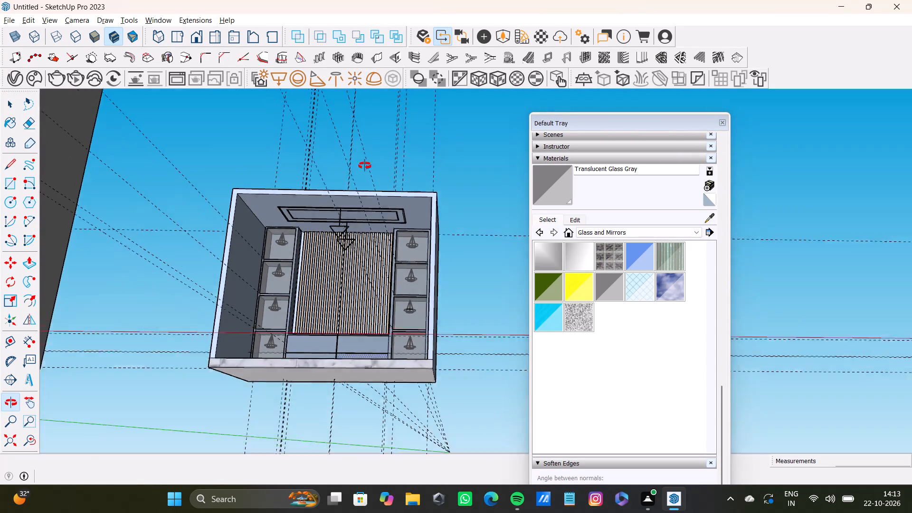
pyautogui.keyDown('shift'); pyautogui.moveTo(365, 166); pyautogui.dragTo(364, 166, button='middle'); pyautogui.keyUp('shift')
pyautogui.scroll(3, 351, 247)
pyautogui.moveTo(351, 247); pyautogui.dragTo(389, 195, button='middle')
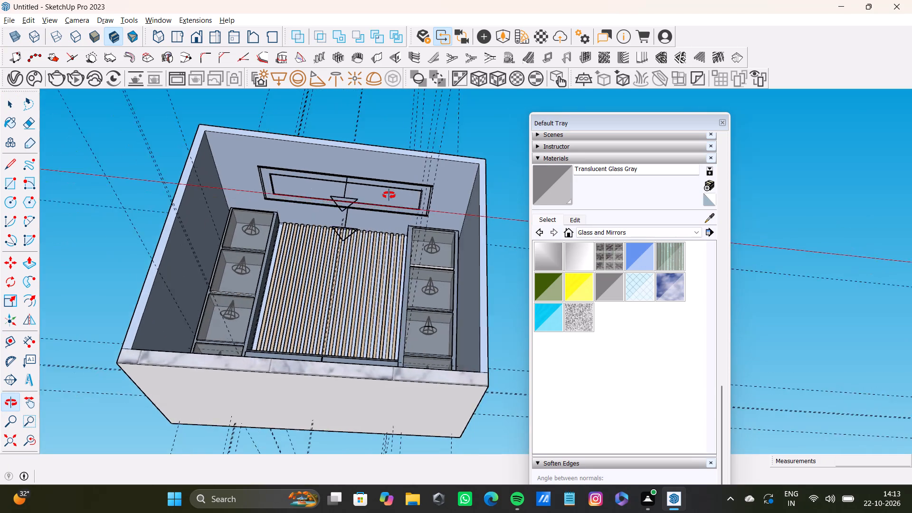
pyautogui.moveTo(389, 195); pyautogui.dragTo(370, 313, button='middle')
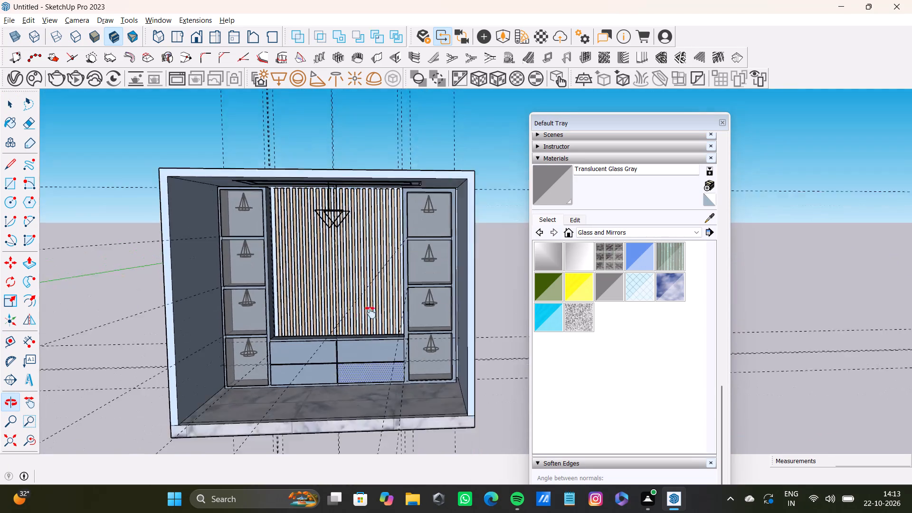
pyautogui.moveTo(370, 313); pyautogui.dragTo(381, 296, button='middle')
pyautogui.scroll(2, 381, 297)
pyautogui.moveTo(381, 297); pyautogui.dragTo(361, 301, button='middle')
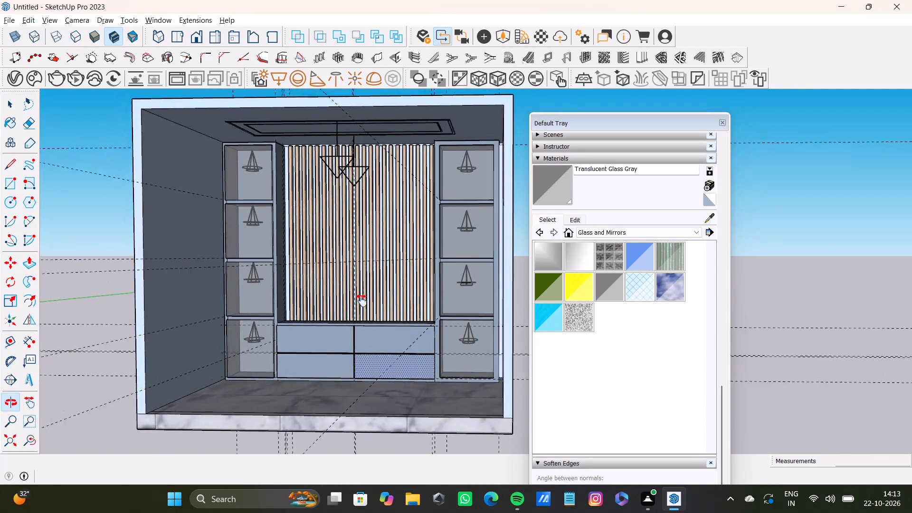
pyautogui.moveTo(361, 301); pyautogui.dragTo(377, 288, button='middle')
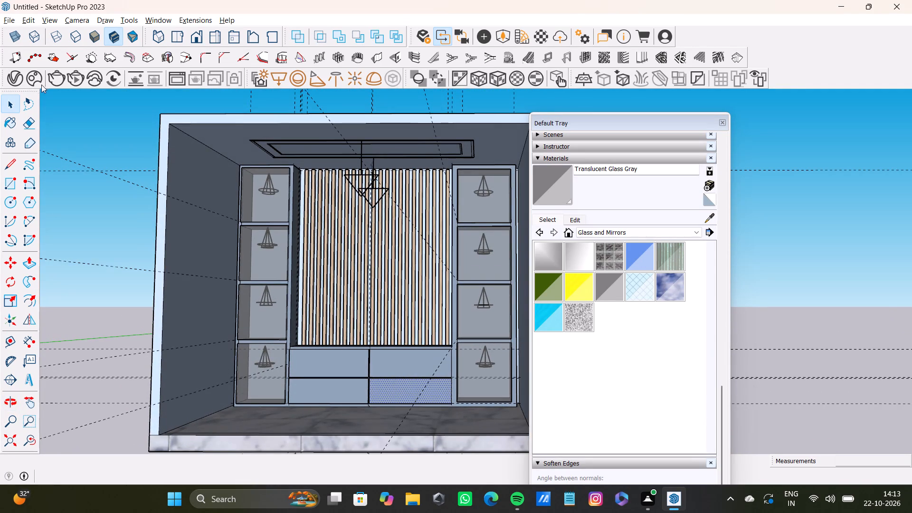
# In the V-Ray Asset Editor, set the intensity of both Rectangle Light and Rectangle Light#1 to 60.
pyautogui.click(17, 81)
pyautogui.scroll(-2, 329, 359)
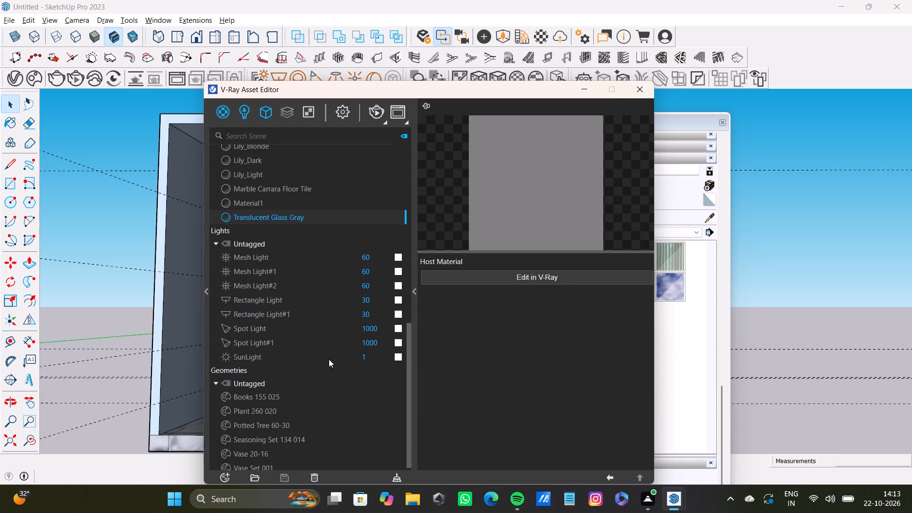
pyautogui.click(247, 113)
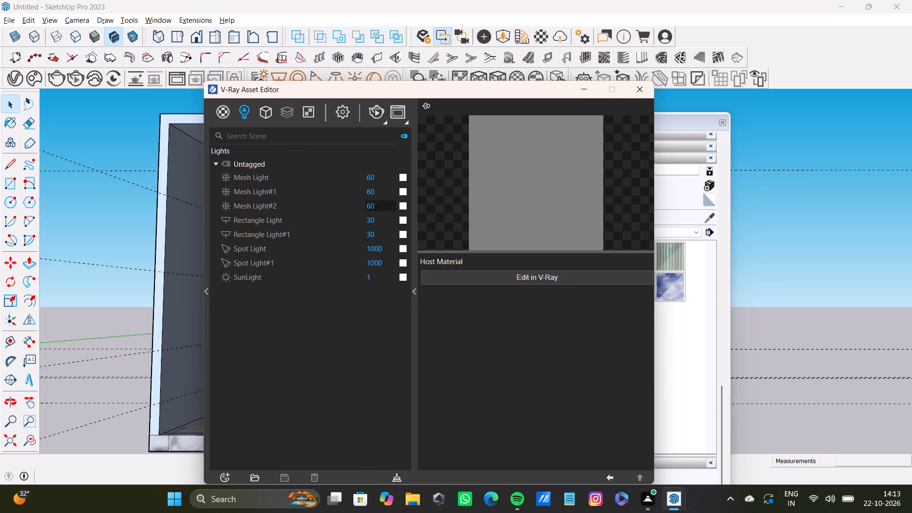
pyautogui.moveTo(387, 222); pyautogui.dragTo(360, 223)
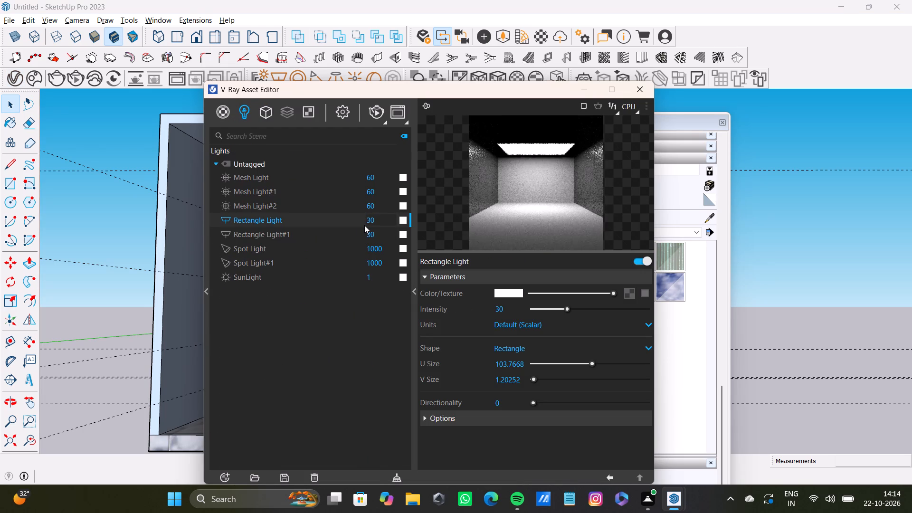
pyautogui.press('BackSpace')
pyautogui.write('60')
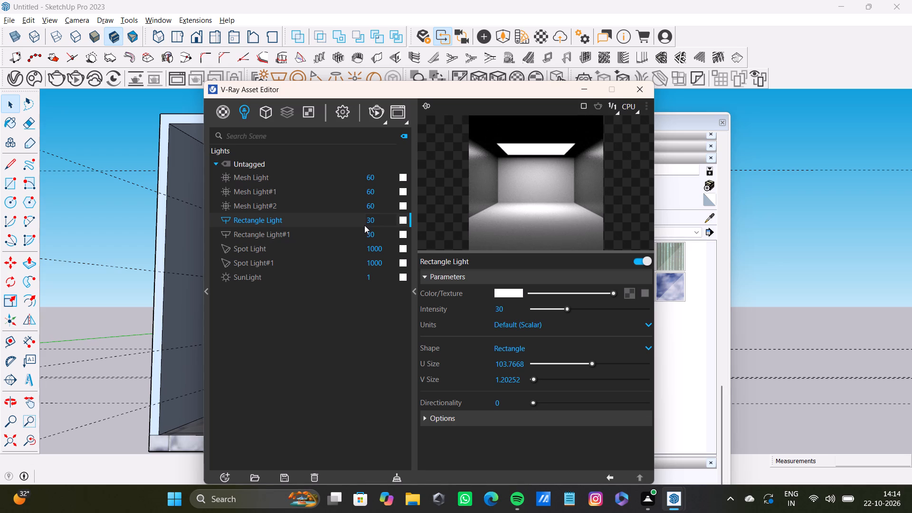
pyautogui.press('Return')
pyautogui.moveTo(380, 235); pyautogui.dragTo(341, 235)
pyautogui.press('BackSpace')
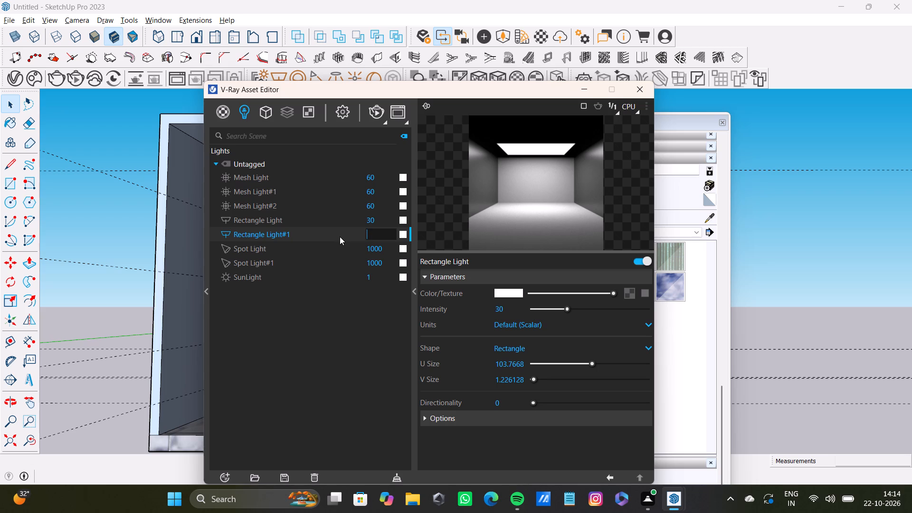
pyautogui.write('60')
pyautogui.press('Return')
pyautogui.moveTo(388, 218); pyautogui.dragTo(364, 218)
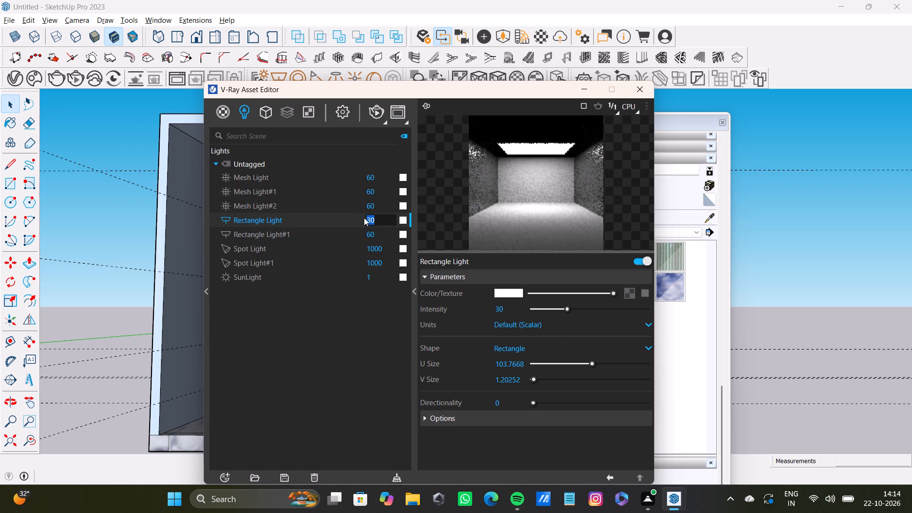
pyautogui.press('BackSpace')
pyautogui.write('60')
pyautogui.press('Return')
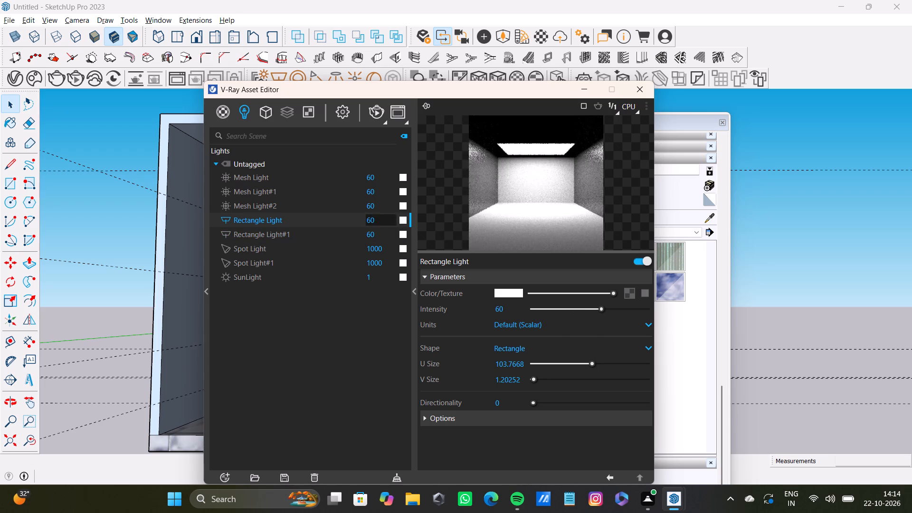
# Set the intensity of both Spot Light and Spot Light#1 to 10000.
pyautogui.click(387, 247)
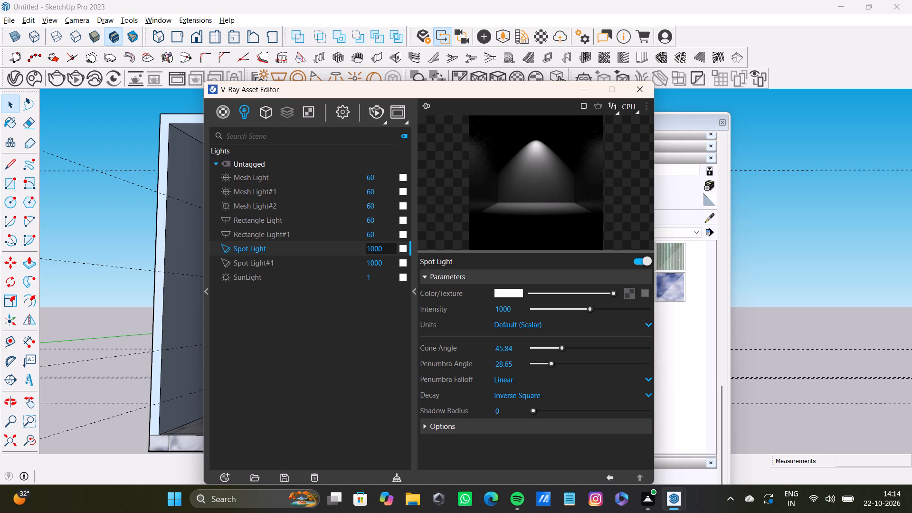
pyautogui.press('o')
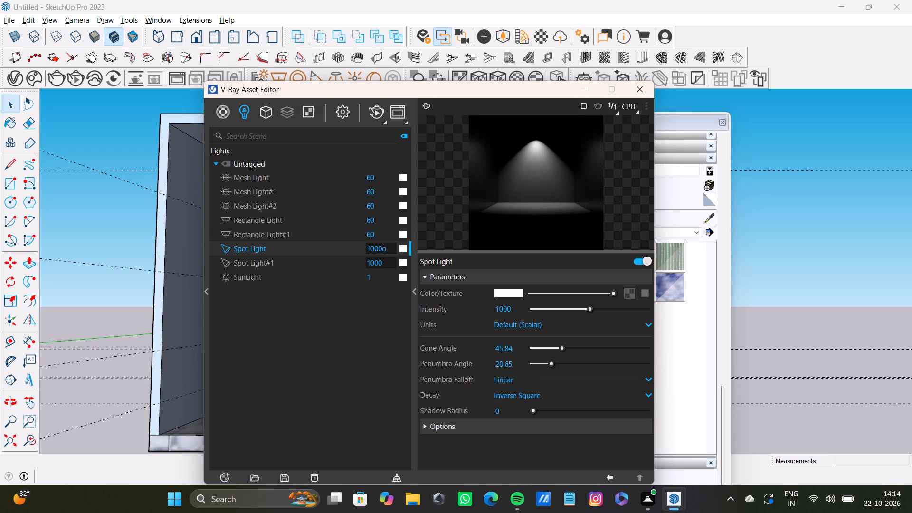
pyautogui.press('BackSpace')
pyautogui.press('0')
pyautogui.click(390, 264)
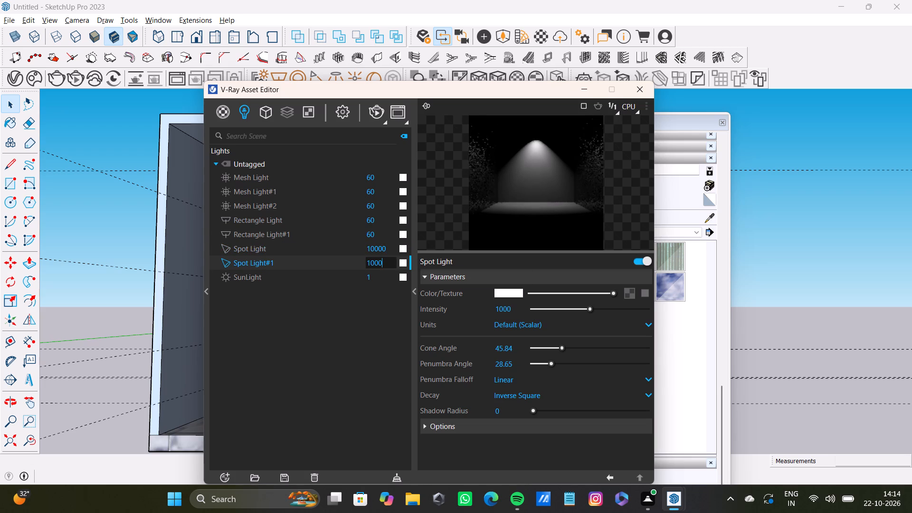
pyautogui.press('0')
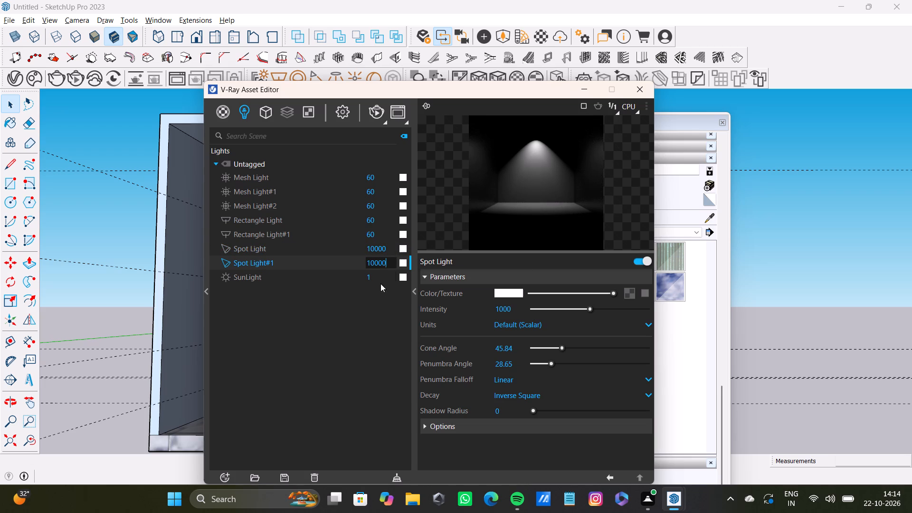
# Set the SunLight intensity to 0 and close the V-Ray Asset Editor.
pyautogui.moveTo(386, 276); pyautogui.dragTo(349, 280)
pyautogui.press('BackSpace')
pyautogui.press('0')
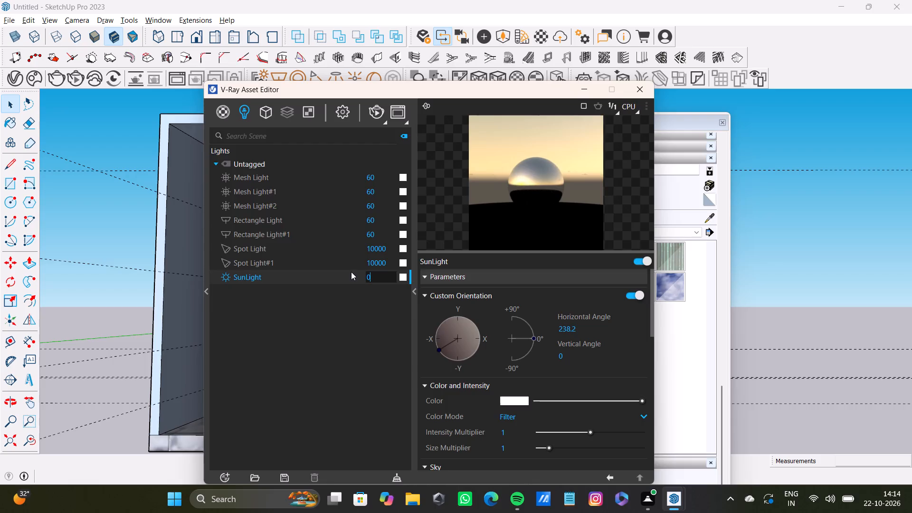
pyautogui.press('Return')
pyautogui.click(630, 92)
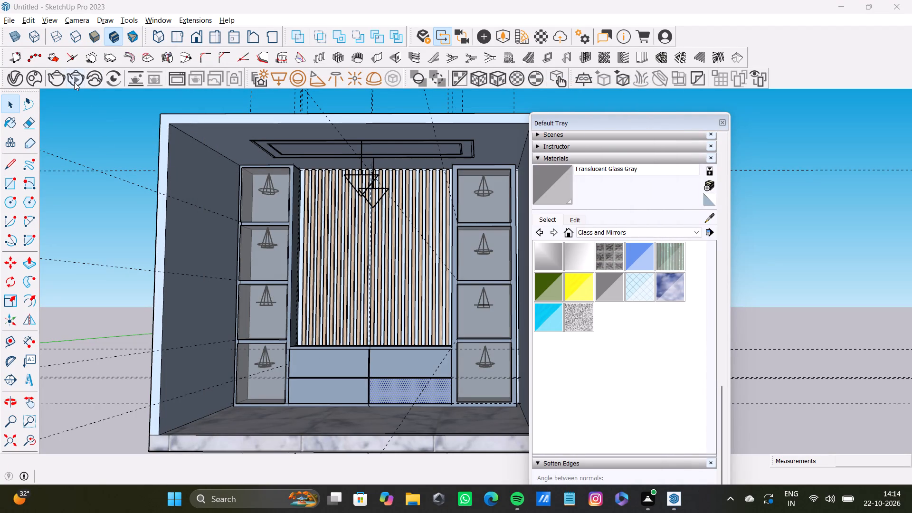
# Run an interactive V-Ray test render of the wall unit, review the lighting and stop the render.
pyautogui.click(74, 82)
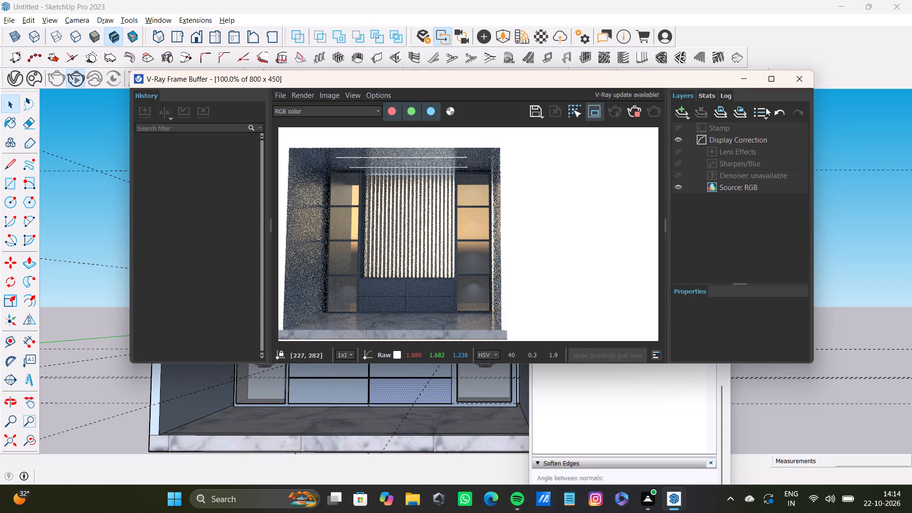
pyautogui.click(797, 81)
pyautogui.scroll(3, 380, 306)
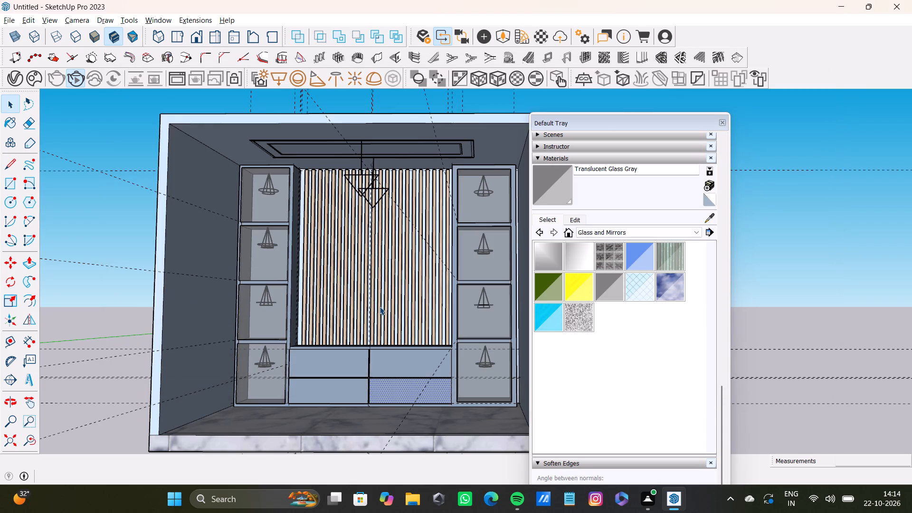
pyautogui.moveTo(380, 296); pyautogui.dragTo(282, 344, button='middle')
pyautogui.scroll(-3, 285, 339)
pyautogui.moveTo(290, 334); pyautogui.dragTo(393, 305, button='middle')
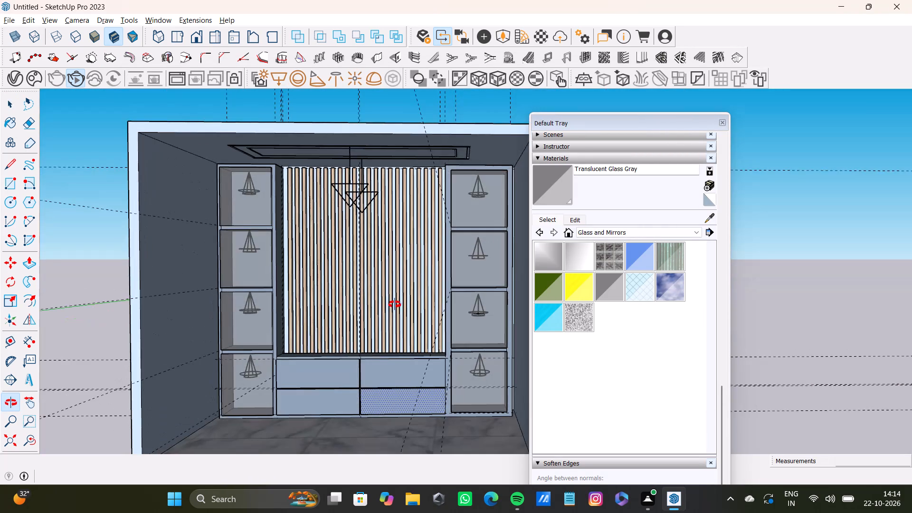
pyautogui.click(82, 84)
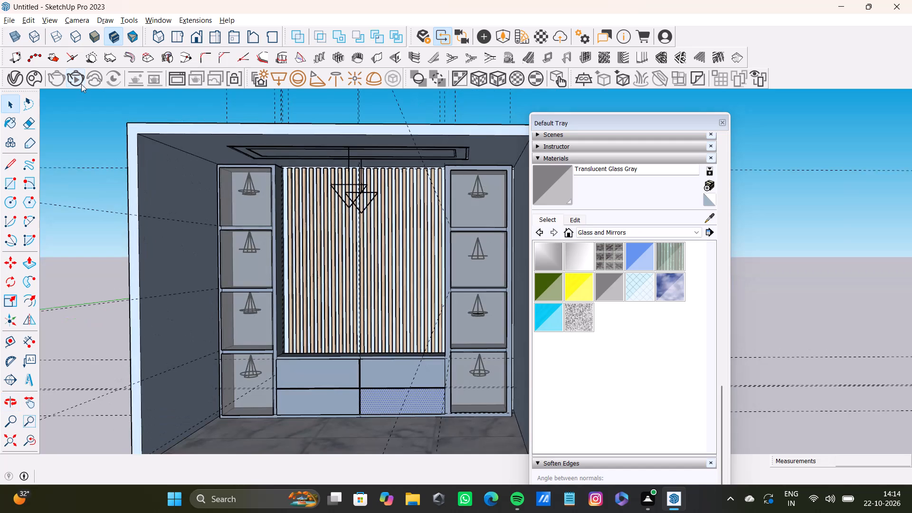
pyautogui.click(17, 78)
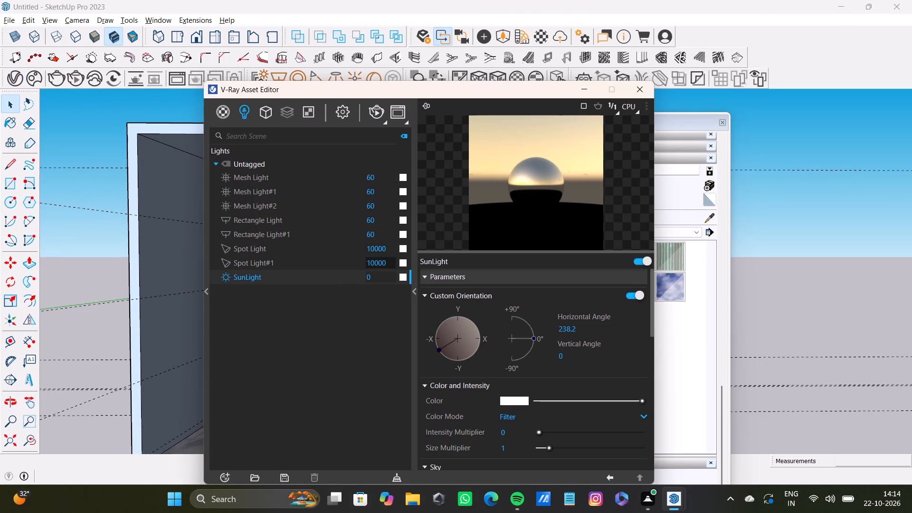
pyautogui.click(638, 88)
# Paint the glass panel of the left cabinet column's top compartment with Translucent Glass Safety.
pyautogui.scroll(4, 321, 291)
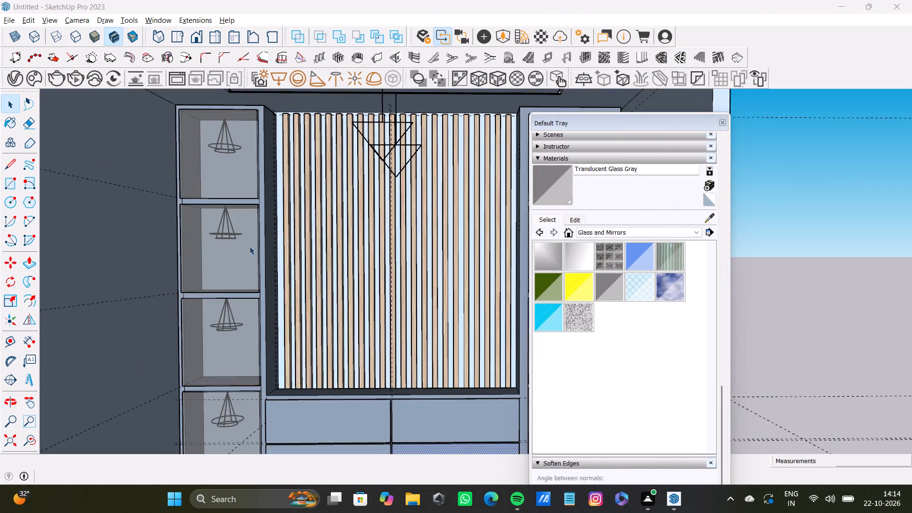
pyautogui.scroll(3, 249, 246)
pyautogui.moveTo(300, 256); pyautogui.dragTo(273, 263, button='middle')
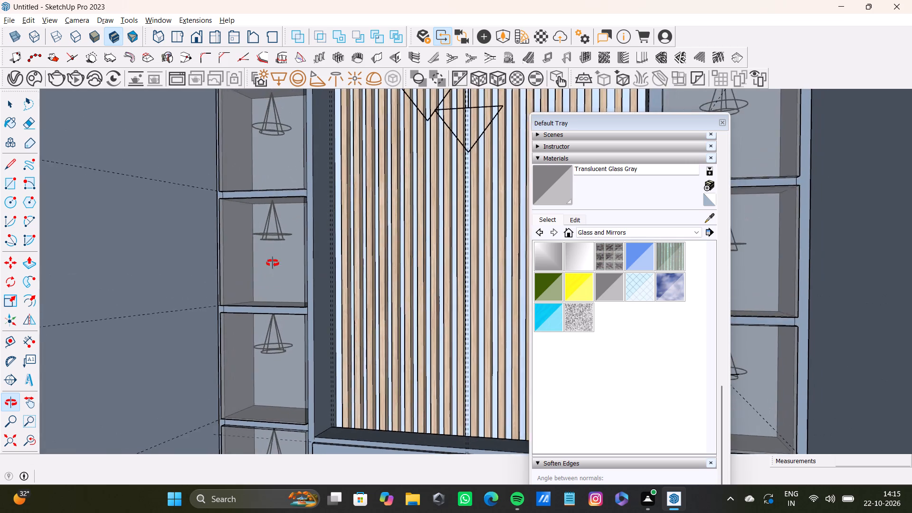
pyautogui.moveTo(273, 263); pyautogui.dragTo(297, 267, button='middle')
pyautogui.keyDown('shift'); pyautogui.scroll(3, 285, 191); pyautogui.keyUp('shift')
pyautogui.keyDown('shift'); pyautogui.doubleClick(283, 171); pyautogui.keyUp('shift')
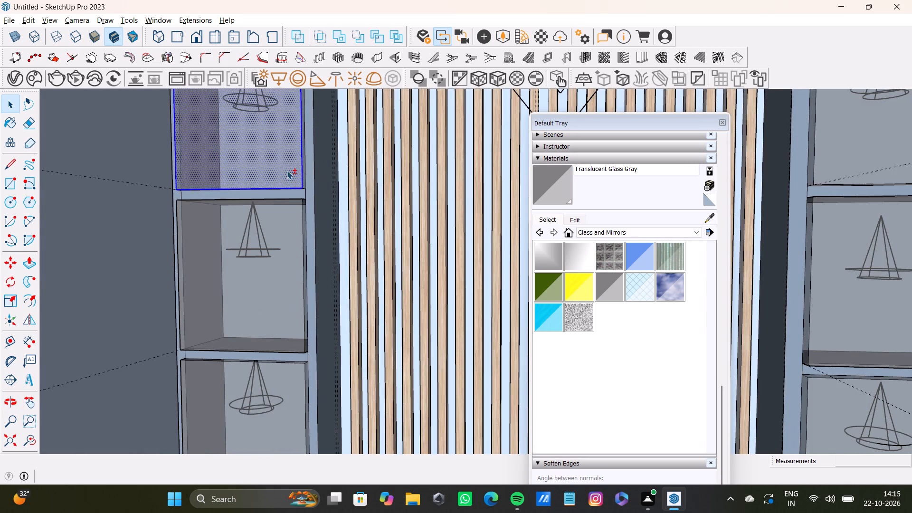
pyautogui.keyDown('shift'); pyautogui.scroll(9, 295, 178); pyautogui.keyUp('shift')
pyautogui.keyDown('shift'); pyautogui.moveTo(295, 178); pyautogui.dragTo(254, 191, button='middle'); pyautogui.keyUp('shift')
pyautogui.scroll(7, 255, 191)
pyautogui.keyDown('shift'); pyautogui.doubleClick(320, 199); pyautogui.keyUp('shift')
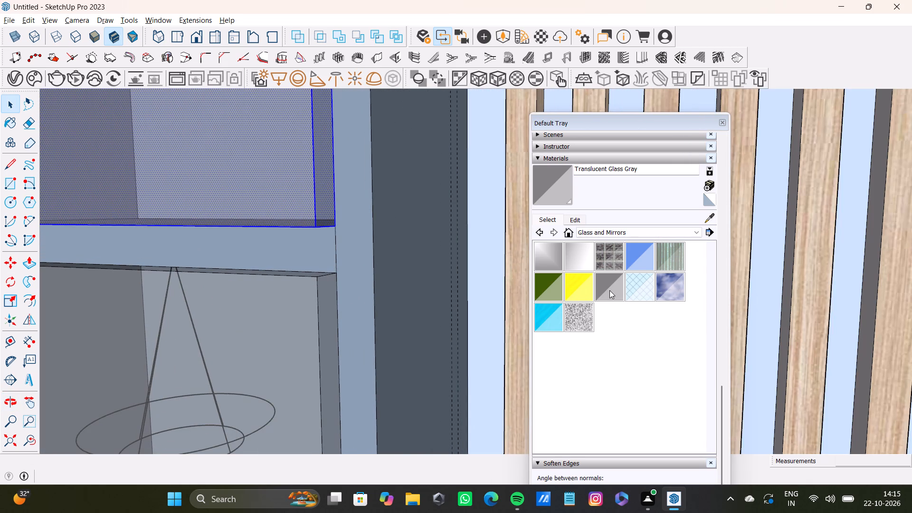
pyautogui.keyDown('shift'); pyautogui.click(638, 285); pyautogui.keyUp('shift')
pyautogui.keyDown('shift'); pyautogui.click(312, 188); pyautogui.keyUp('shift')
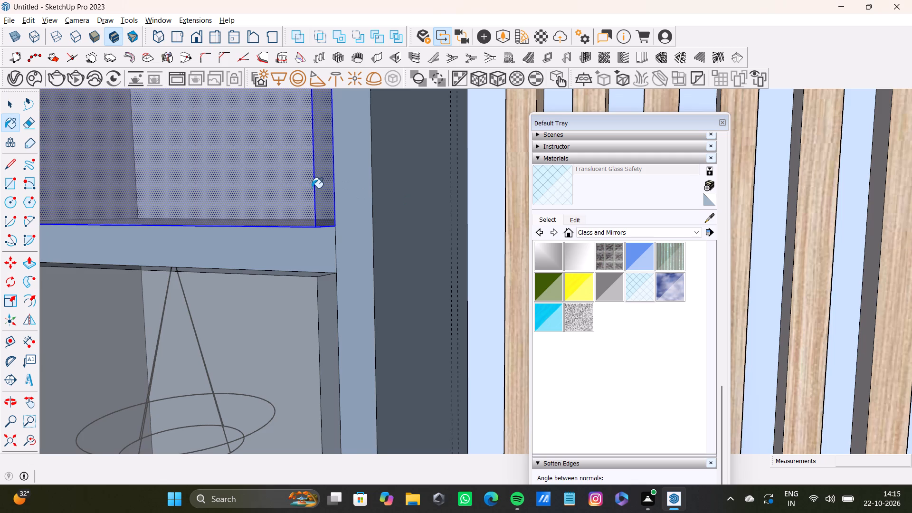
# Run an interactive V-Ray render to check the repainted glass panel, and close the frame buffer.
pyautogui.keyDown('shift'); pyautogui.scroll(-13, 284, 245); pyautogui.keyUp('shift')
pyautogui.scroll(-9, 288, 277)
pyautogui.keyDown('shift'); pyautogui.moveTo(288, 282); pyautogui.dragTo(314, 274, button='middle'); pyautogui.keyUp('shift')
pyautogui.click(75, 74)
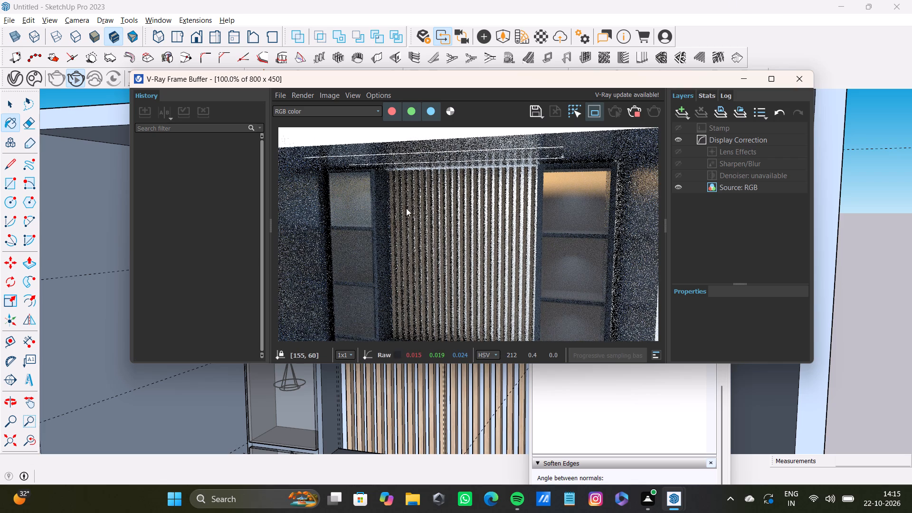
pyautogui.scroll(-2, 515, 209)
pyautogui.click(787, 77)
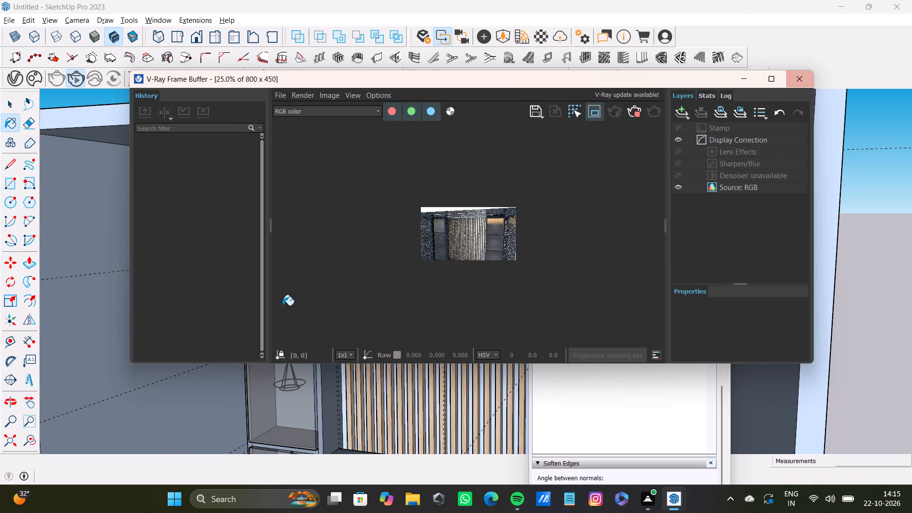
# Examine the left cabinet column's top compartments and their glass panels from several angles.
pyautogui.scroll(-7, 291, 302)
pyautogui.middleClick(301, 296)
pyautogui.scroll(8, 263, 298)
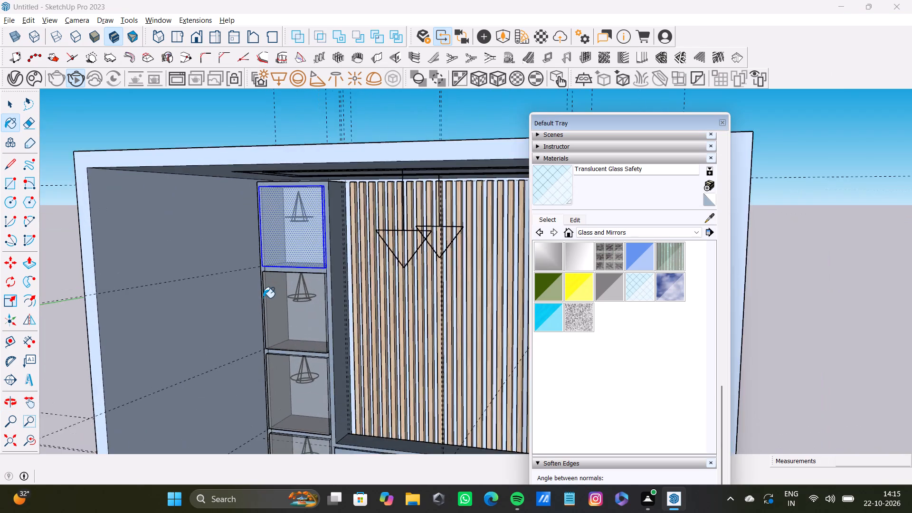
pyautogui.keyDown('shift'); pyautogui.moveTo(266, 296); pyautogui.dragTo(301, 283, button='middle'); pyautogui.keyUp('shift')
pyautogui.scroll(7, 298, 294)
pyautogui.scroll(-6, 311, 314)
pyautogui.moveTo(311, 317); pyautogui.dragTo(327, 241, button='middle')
pyautogui.scroll(8, 324, 279)
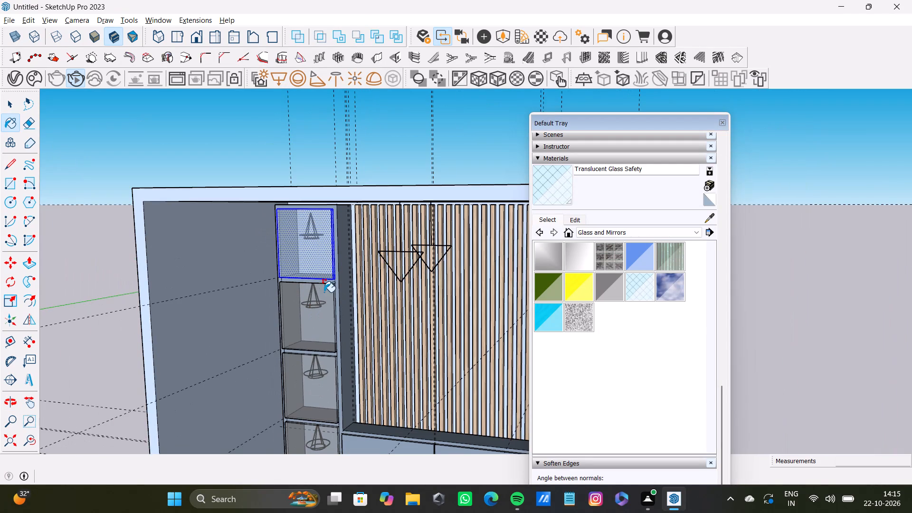
pyautogui.moveTo(323, 293); pyautogui.dragTo(266, 228, button='middle')
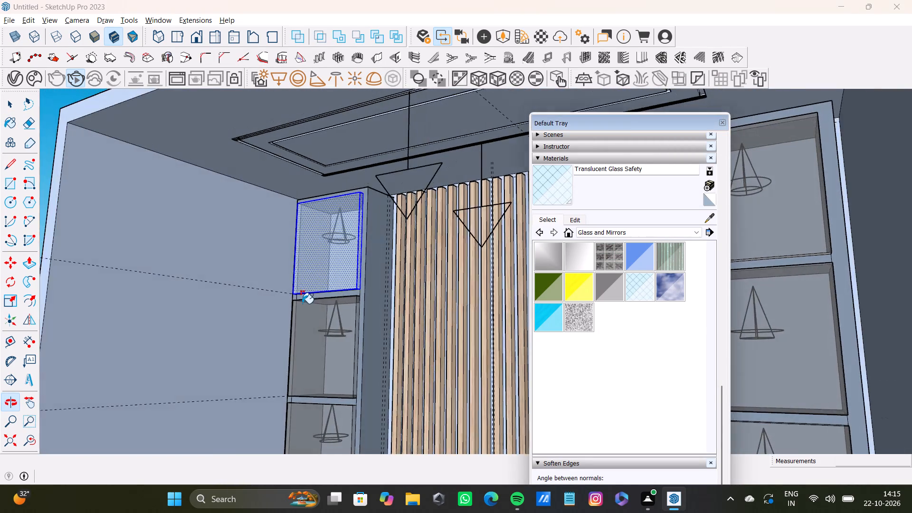
pyautogui.scroll(6, 303, 302)
pyautogui.scroll(-3, 376, 328)
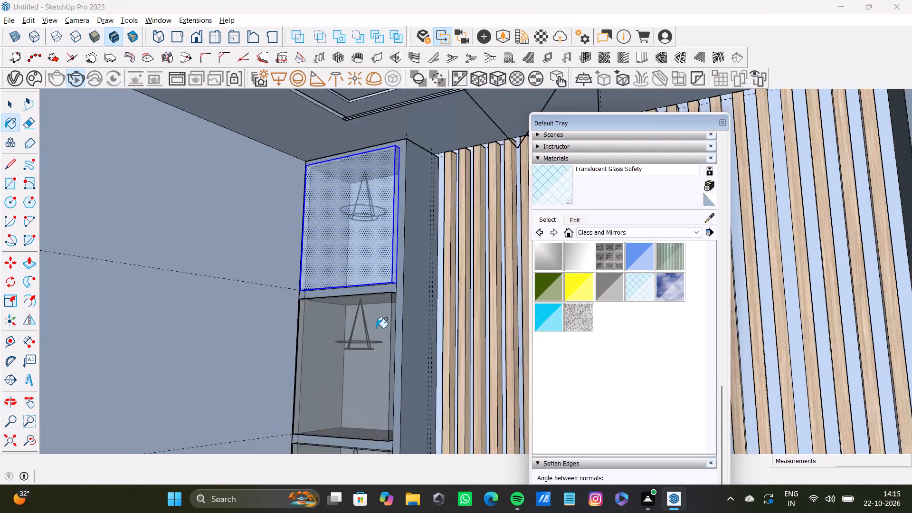
# Add the front, right side and top faces of the left column's second glass panel to the selection.
pyautogui.scroll(-4, 376, 328)
pyautogui.moveTo(376, 328); pyautogui.dragTo(448, 323, button='middle')
pyautogui.scroll(-20, 393, 323)
pyautogui.scroll(-1, 393, 323)
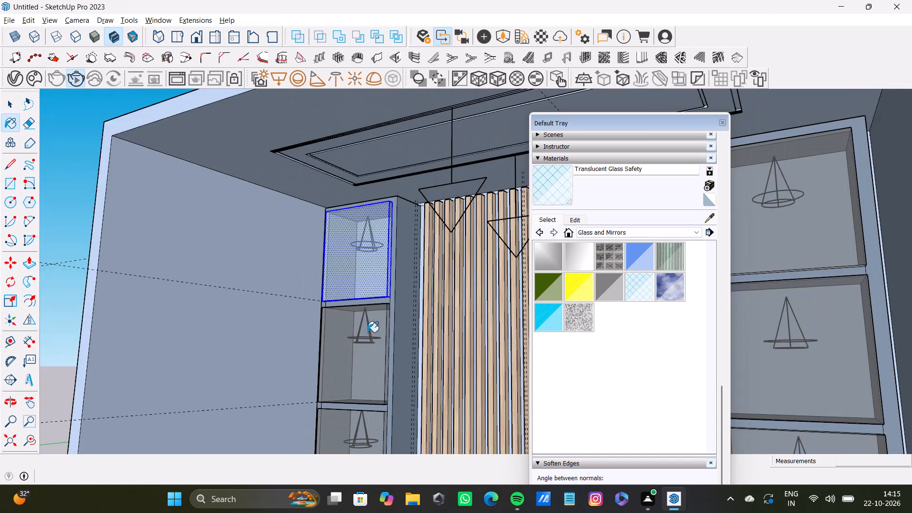
pyautogui.scroll(-6, 367, 332)
pyautogui.moveTo(376, 347); pyautogui.dragTo(516, 368, button='middle')
pyautogui.scroll(-7, 228, 322)
pyautogui.moveTo(368, 338); pyautogui.dragTo(530, 342, button='middle')
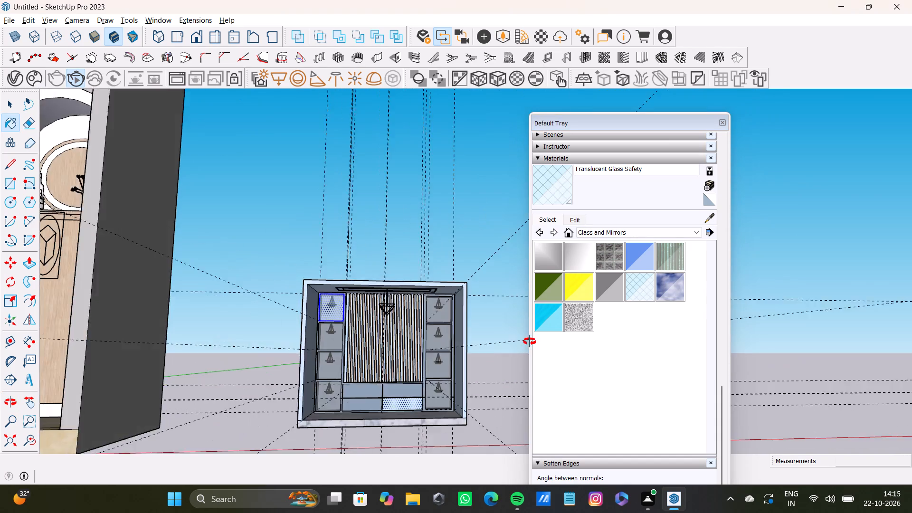
pyautogui.moveTo(530, 342); pyautogui.dragTo(514, 367, button='middle')
pyautogui.press('space')
pyautogui.scroll(4, 319, 348)
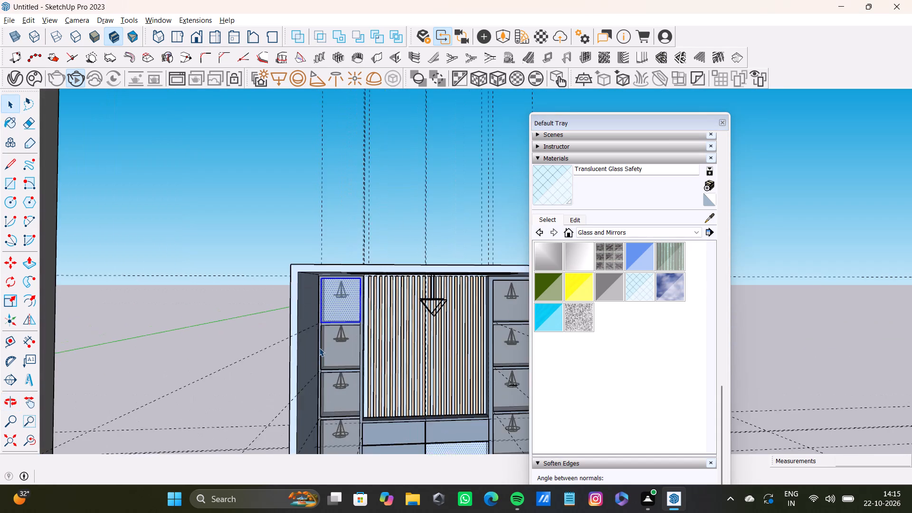
pyautogui.scroll(7, 319, 348)
pyautogui.moveTo(442, 351); pyautogui.dragTo(372, 359, button='middle')
pyautogui.keyDown('shift'); pyautogui.scroll(3, 349, 342); pyautogui.keyUp('shift')
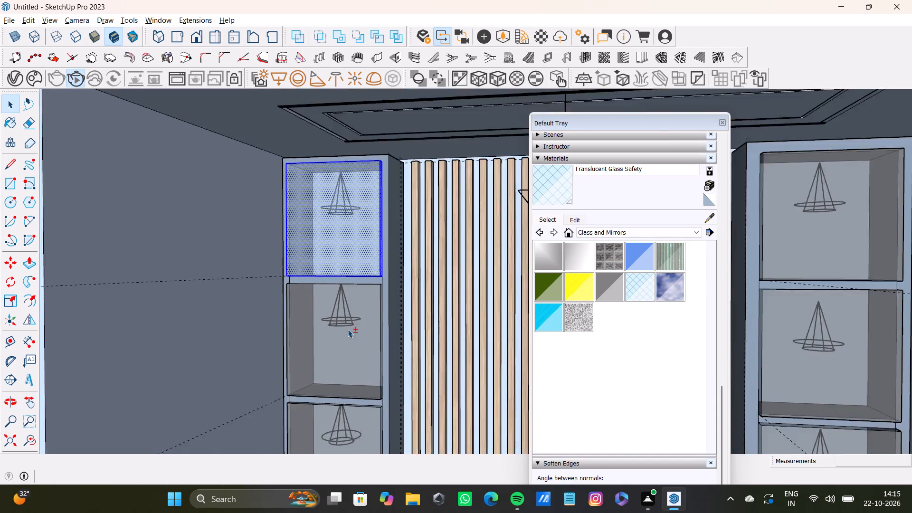
pyautogui.keyDown('shift'); pyautogui.scroll(5, 348, 329); pyautogui.keyUp('shift')
pyautogui.keyDown('shift'); pyautogui.doubleClick(369, 325); pyautogui.keyUp('shift')
pyautogui.keyDown('shift'); pyautogui.scroll(6, 386, 292); pyautogui.keyUp('shift')
pyautogui.moveTo(388, 293); pyautogui.dragTo(345, 307, button='middle')
pyautogui.keyDown('shift'); pyautogui.scroll(5, 370, 285); pyautogui.keyUp('shift')
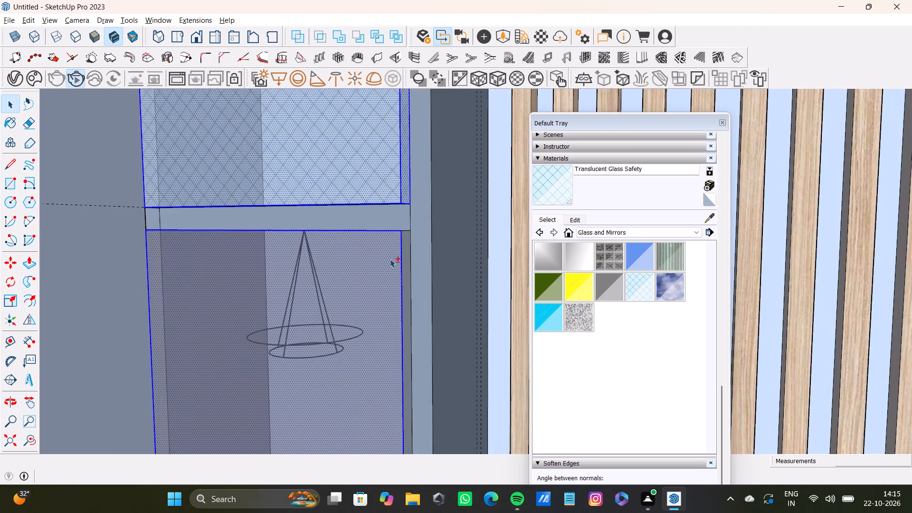
pyautogui.keyDown('shift'); pyautogui.scroll(1, 390, 259); pyautogui.keyUp('shift')
pyautogui.keyDown('shift'); pyautogui.doubleClick(409, 240); pyautogui.keyUp('shift')
pyautogui.moveTo(403, 243); pyautogui.dragTo(409, 335, button='middle')
pyautogui.keyDown('shift'); pyautogui.scroll(4, 377, 274); pyautogui.keyUp('shift')
pyautogui.keyDown('shift'); pyautogui.doubleClick(369, 282); pyautogui.keyUp('shift')
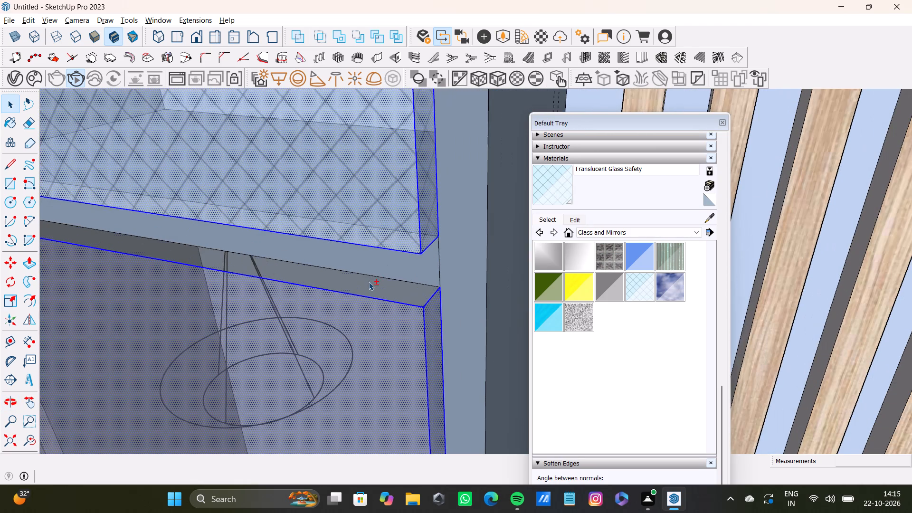
# Add the left side faces of the left column's top two glass panels to the selection.
pyautogui.keyDown('shift'); pyautogui.scroll(-8, 368, 282); pyautogui.keyUp('shift')
pyautogui.keyDown('shift'); pyautogui.moveTo(349, 296); pyautogui.dragTo(514, 285, button='middle'); pyautogui.keyUp('shift')
pyautogui.keyDown('shift'); pyautogui.scroll(4, 285, 230); pyautogui.keyUp('shift')
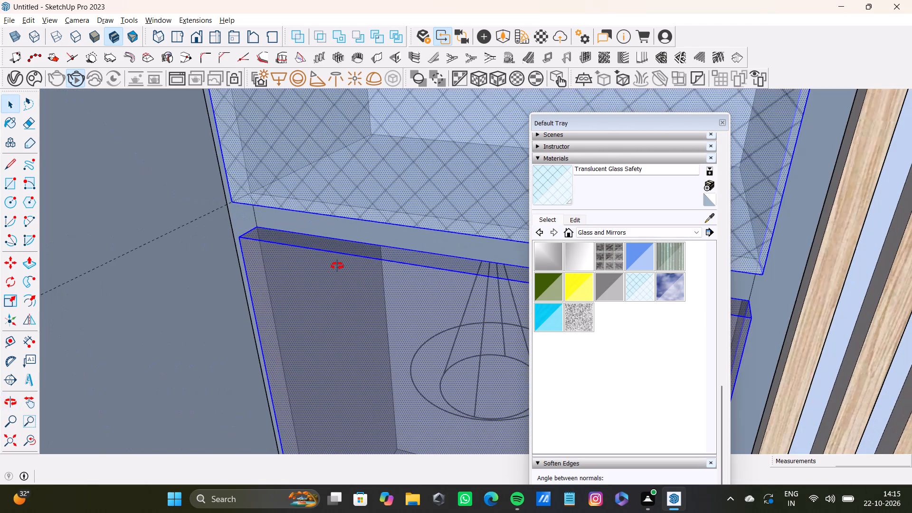
pyautogui.moveTo(332, 270); pyautogui.dragTo(435, 216, button='middle')
pyautogui.scroll(3, 256, 294)
pyautogui.moveTo(253, 294); pyautogui.dragTo(375, 190, button='middle')
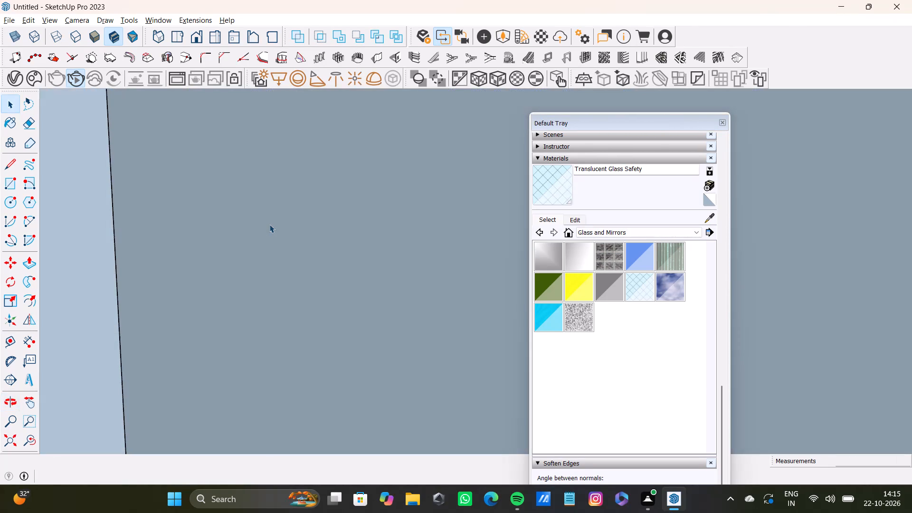
pyautogui.click(35, 439)
pyautogui.click(8, 446)
pyautogui.scroll(1, 380, 257)
pyautogui.keyDown('shift'); pyautogui.moveTo(379, 258); pyautogui.dragTo(0, 305, button='middle'); pyautogui.keyUp('shift')
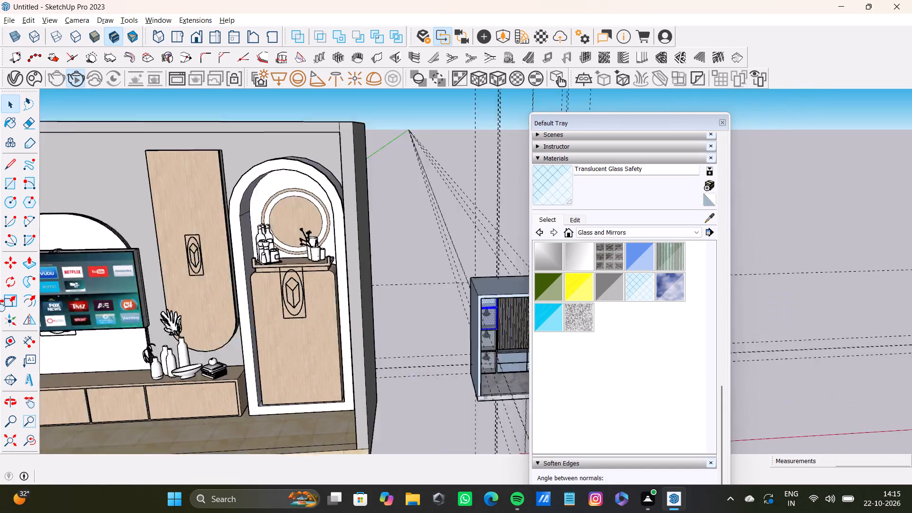
pyautogui.keyDown('shift'); pyautogui.moveTo(0, 305); pyautogui.dragTo(0, 306, button='middle'); pyautogui.keyUp('shift')
pyautogui.keyDown('shift'); pyautogui.scroll(7, 401, 337); pyautogui.keyUp('shift')
pyautogui.keyDown('shift'); pyautogui.moveTo(422, 331); pyautogui.dragTo(296, 355, button='middle'); pyautogui.keyUp('shift')
pyautogui.keyDown('shift'); pyautogui.scroll(16, 328, 332); pyautogui.keyUp('shift')
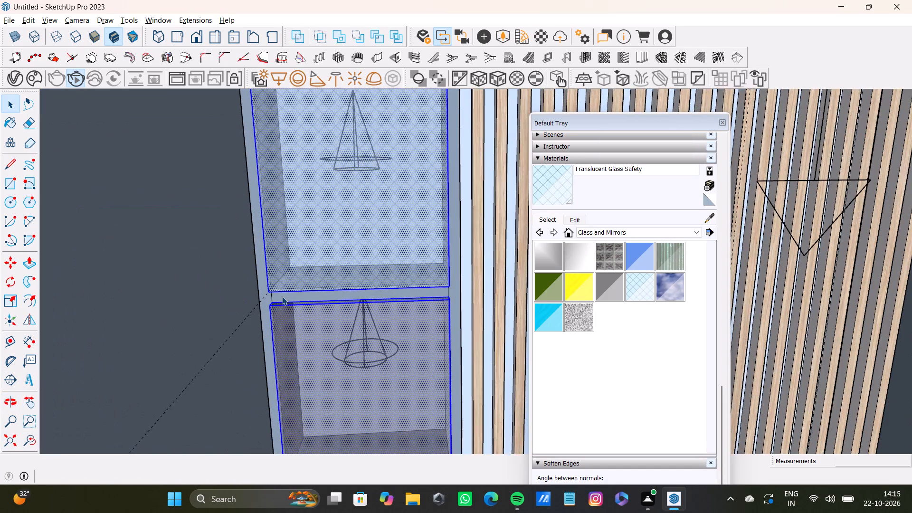
pyautogui.keyDown('shift'); pyautogui.scroll(4, 282, 296); pyautogui.keyUp('shift')
pyautogui.moveTo(284, 290); pyautogui.dragTo(357, 272, button='middle')
pyautogui.scroll(7, 291, 304)
pyautogui.moveTo(260, 337); pyautogui.dragTo(285, 333, button='middle')
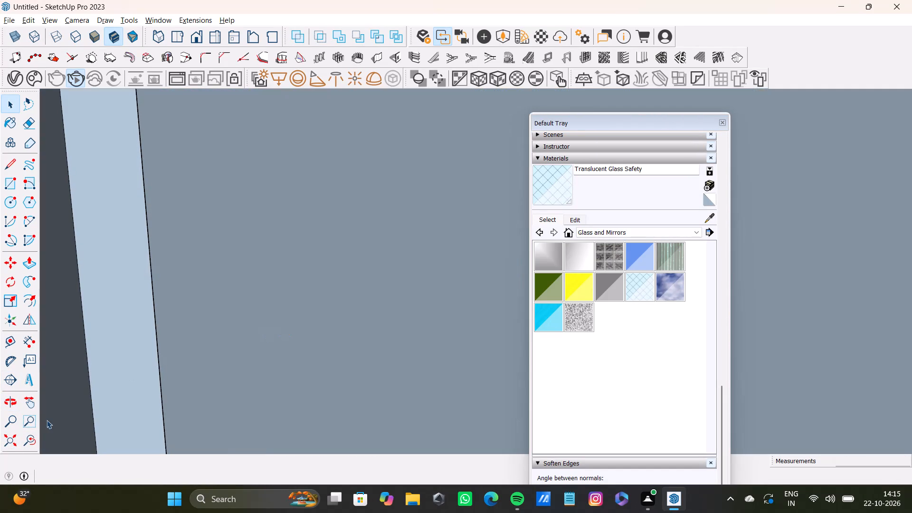
pyautogui.click(27, 438)
pyautogui.scroll(6, 231, 248)
pyautogui.moveTo(249, 268); pyautogui.dragTo(270, 270, button='middle')
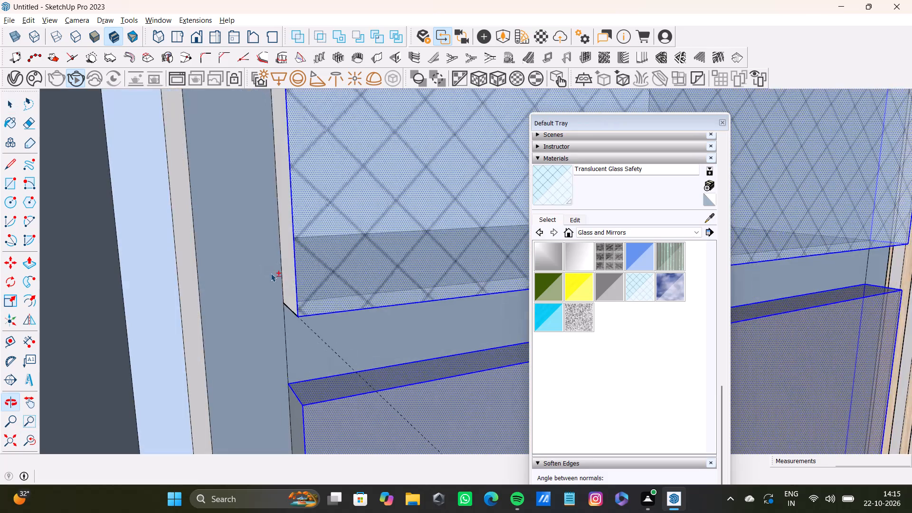
pyautogui.keyDown('shift'); pyautogui.scroll(2, 271, 273); pyautogui.keyUp('shift')
pyautogui.keyDown('shift'); pyautogui.click(292, 282); pyautogui.keyUp('shift')
pyautogui.keyDown('shift'); pyautogui.scroll(-5, 292, 282); pyautogui.keyUp('shift')
pyautogui.keyDown('shift'); pyautogui.moveTo(291, 310); pyautogui.dragTo(282, 200, button='middle'); pyautogui.keyUp('shift')
pyautogui.keyDown('shift'); pyautogui.scroll(4, 290, 305); pyautogui.keyUp('shift')
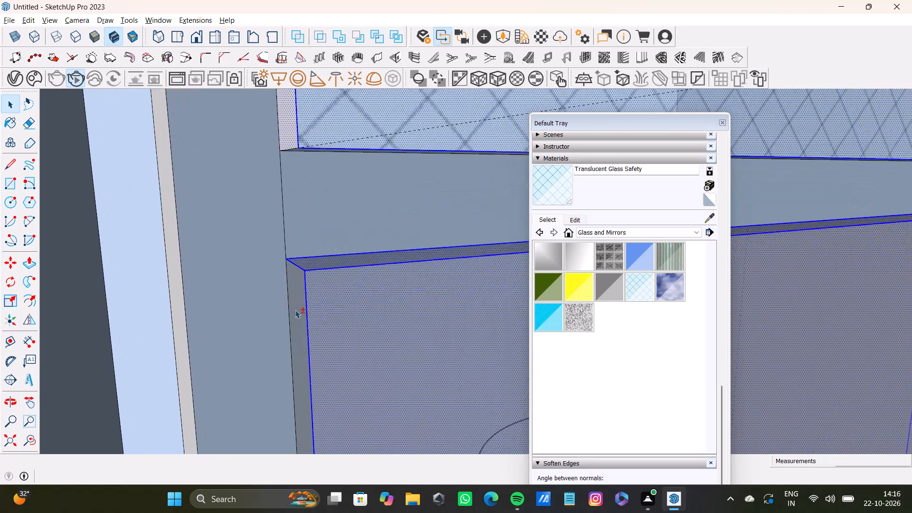
pyautogui.keyDown('shift'); pyautogui.click(295, 310); pyautogui.keyUp('shift')
# Add the front, right side and top faces of the left column's third glass panel to the selection.
pyautogui.keyDown('shift'); pyautogui.scroll(-10, 295, 310); pyautogui.keyUp('shift')
pyautogui.keyDown('shift'); pyautogui.moveTo(302, 343); pyautogui.dragTo(236, 228, button='middle'); pyautogui.keyUp('shift')
pyautogui.keyDown('shift'); pyautogui.click(28, 440); pyautogui.keyUp('shift')
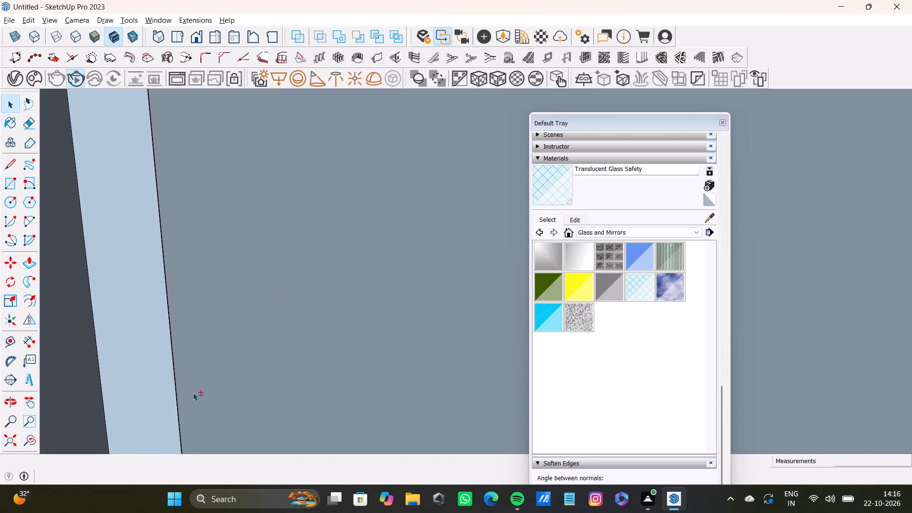
pyautogui.keyDown('shift'); pyautogui.scroll(-4, 193, 392); pyautogui.keyUp('shift')
pyautogui.keyDown('shift'); pyautogui.click(30, 443); pyautogui.keyUp('shift')
pyautogui.keyDown('shift'); pyautogui.click(12, 440); pyautogui.keyUp('shift')
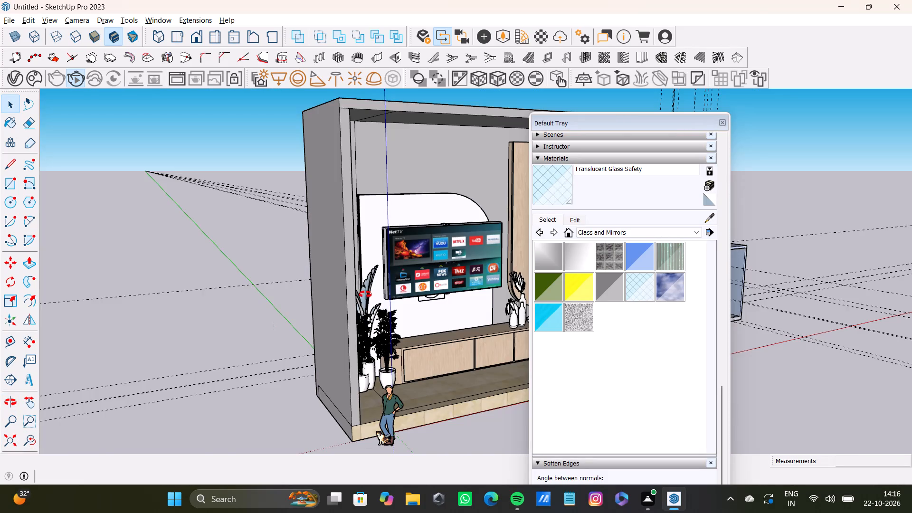
pyautogui.moveTo(365, 294); pyautogui.dragTo(0, 331, button='middle')
pyautogui.keyDown('shift'); pyautogui.moveTo(523, 324); pyautogui.dragTo(246, 343, button='middle'); pyautogui.keyUp('shift')
pyautogui.keyDown('shift'); pyautogui.scroll(15, 249, 343); pyautogui.keyUp('shift')
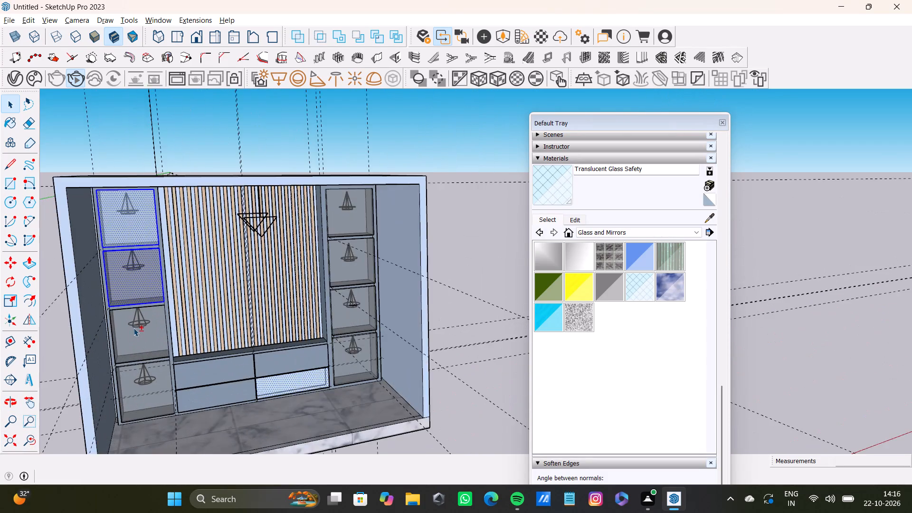
pyautogui.keyDown('shift'); pyautogui.scroll(12, 133, 328); pyautogui.keyUp('shift')
pyautogui.keyDown('shift'); pyautogui.doubleClick(152, 322); pyautogui.keyUp('shift')
pyautogui.keyDown('shift'); pyautogui.moveTo(188, 321); pyautogui.dragTo(52, 329, button='middle'); pyautogui.keyUp('shift')
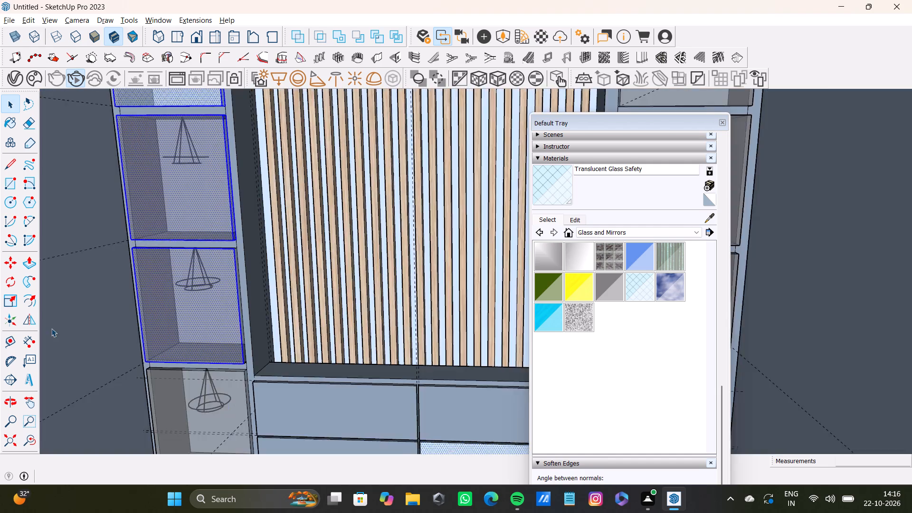
pyautogui.scroll(16, 251, 274)
pyautogui.keyDown('shift'); pyautogui.click(233, 242); pyautogui.keyUp('shift')
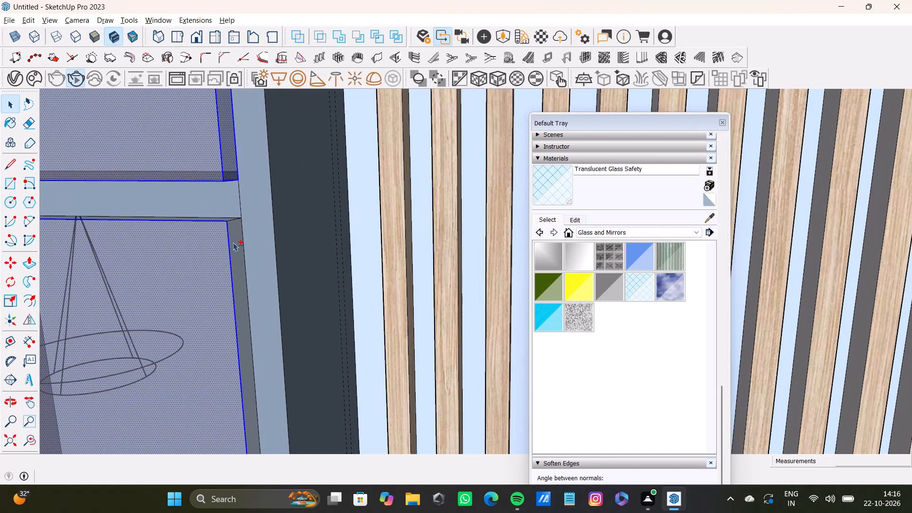
pyautogui.moveTo(226, 229); pyautogui.dragTo(236, 287, button='middle')
pyautogui.keyDown('shift'); pyautogui.click(222, 249); pyautogui.keyUp('shift')
# Add the left side face of the left column's third glass panel to the selection.
pyautogui.keyDown('shift'); pyautogui.scroll(-4, 217, 251); pyautogui.keyUp('shift')
pyautogui.keyDown('shift'); pyautogui.moveTo(217, 251); pyautogui.dragTo(233, 254, button='middle'); pyautogui.keyUp('shift')
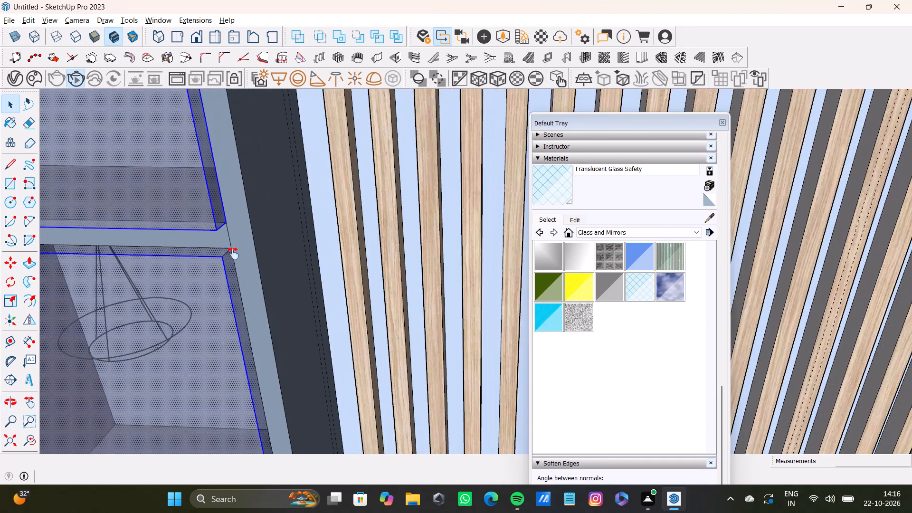
pyautogui.keyDown('shift'); pyautogui.moveTo(233, 254); pyautogui.dragTo(449, 285, button='middle'); pyautogui.keyUp('shift')
pyautogui.keyDown('shift'); pyautogui.moveTo(135, 290); pyautogui.dragTo(305, 299, button='middle'); pyautogui.keyUp('shift')
pyautogui.scroll(4, 225, 331)
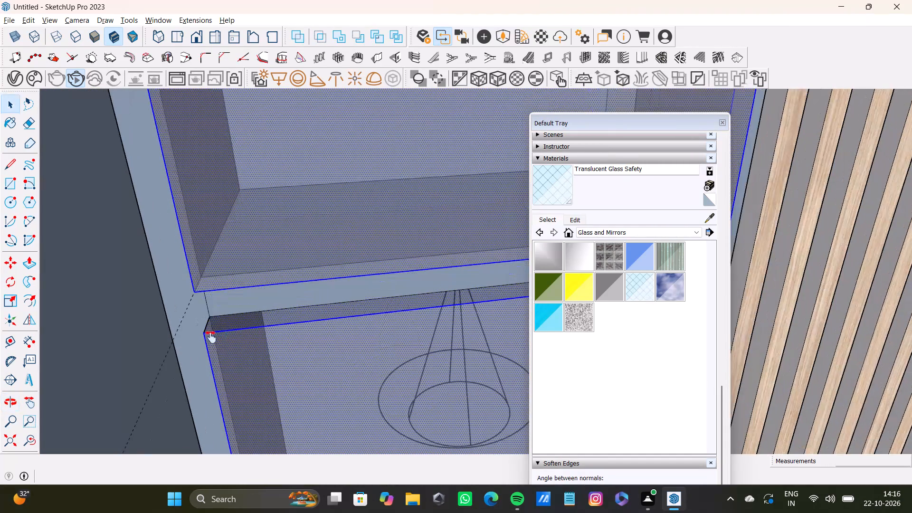
pyautogui.keyDown('shift'); pyautogui.moveTo(211, 337); pyautogui.dragTo(262, 313, button='middle'); pyautogui.keyUp('shift')
pyautogui.scroll(7, 225, 338)
pyautogui.moveTo(216, 345); pyautogui.dragTo(247, 337, button='middle')
pyautogui.keyDown('shift'); pyautogui.scroll(2, 235, 345); pyautogui.keyUp('shift')
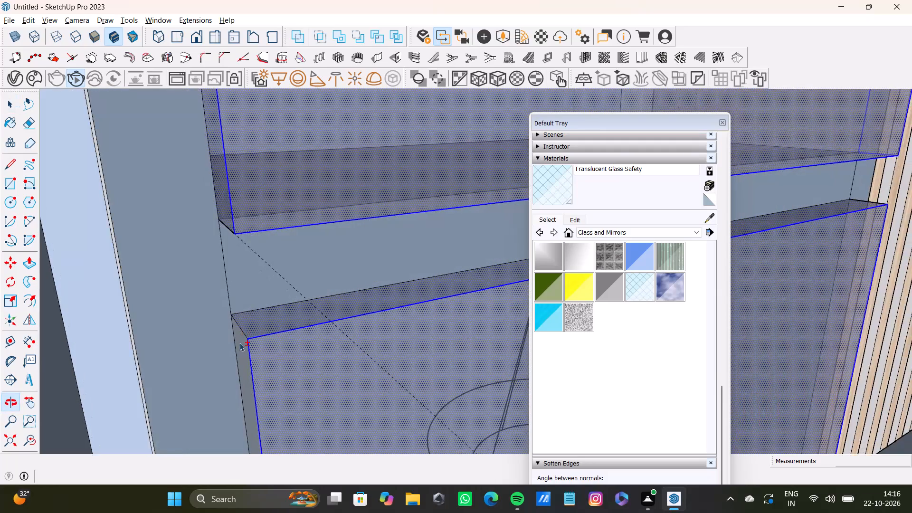
pyautogui.keyDown('shift'); pyautogui.scroll(1, 239, 342); pyautogui.keyUp('shift')
pyautogui.keyDown('shift'); pyautogui.click(238, 343); pyautogui.keyUp('shift')
# Add the top, front and right side faces of the left column's lowest glass panel to the selection.
pyautogui.keyDown('shift'); pyautogui.scroll(-14, 239, 343); pyautogui.keyUp('shift')
pyautogui.keyDown('shift'); pyautogui.moveTo(295, 381); pyautogui.dragTo(142, 304, button='middle'); pyautogui.keyUp('shift')
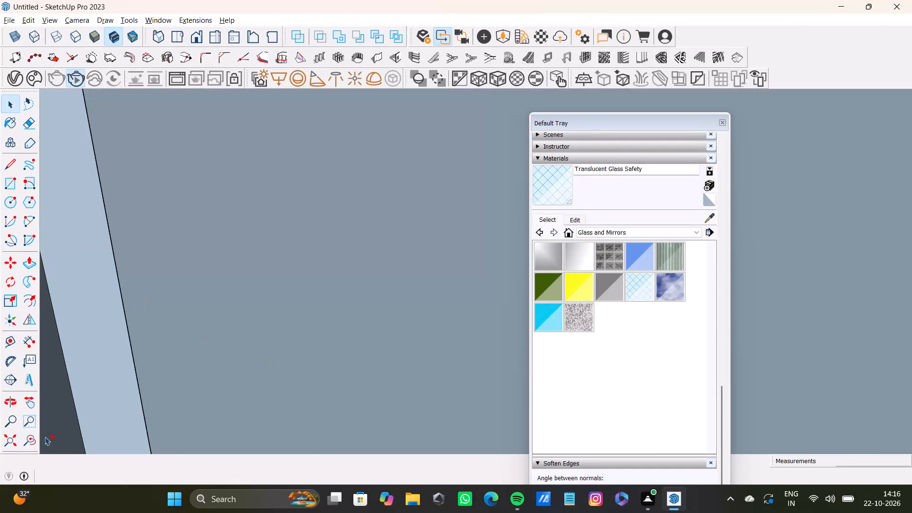
pyautogui.keyDown('shift'); pyautogui.click(30, 437); pyautogui.keyUp('shift')
pyautogui.keyDown('shift'); pyautogui.click(7, 443); pyautogui.keyUp('shift')
pyautogui.keyDown('shift'); pyautogui.moveTo(297, 365); pyautogui.dragTo(0, 354, button='middle'); pyautogui.keyUp('shift')
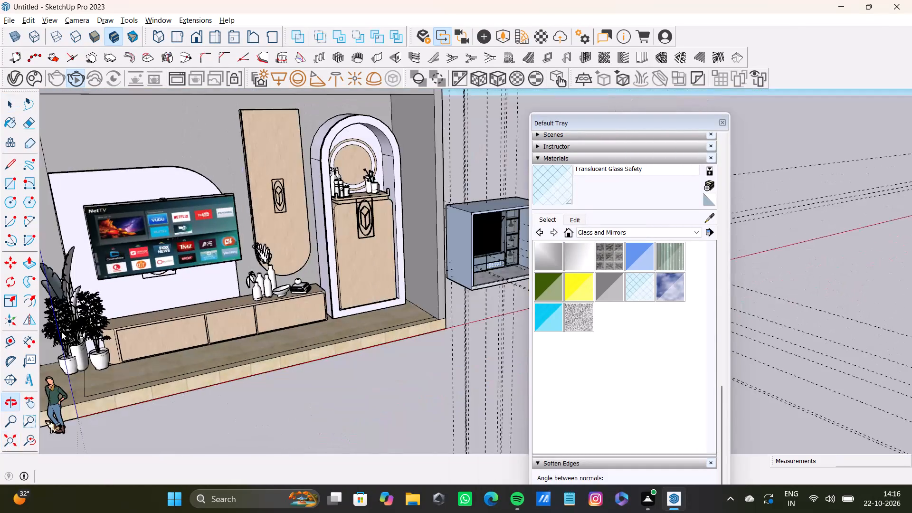
pyautogui.keyDown('shift'); pyautogui.moveTo(424, 274); pyautogui.dragTo(103, 335, button='middle'); pyautogui.keyUp('shift')
pyautogui.keyDown('shift'); pyautogui.scroll(20, 146, 309); pyautogui.keyUp('shift')
pyautogui.keyDown('shift'); pyautogui.scroll(1, 146, 309); pyautogui.keyUp('shift')
pyautogui.keyDown('shift'); pyautogui.moveTo(251, 316); pyautogui.dragTo(148, 323, button='middle'); pyautogui.keyUp('shift')
pyautogui.scroll(11, 286, 332)
pyautogui.scroll(3, 266, 289)
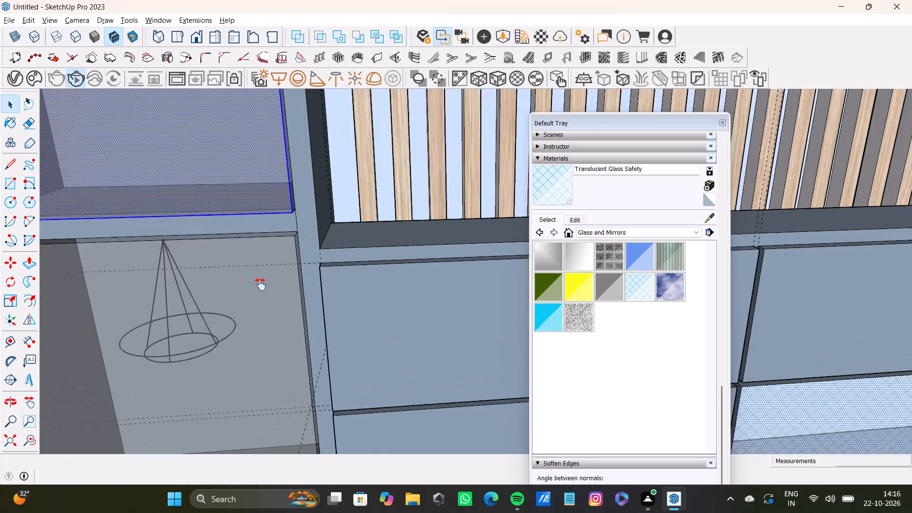
pyautogui.keyDown('shift'); pyautogui.moveTo(266, 285); pyautogui.dragTo(243, 289, button='middle'); pyautogui.keyUp('shift')
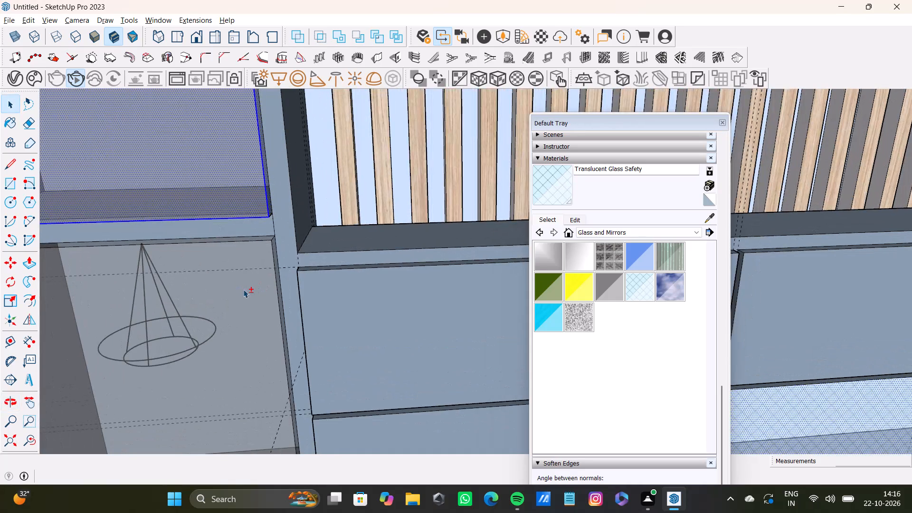
pyautogui.keyDown('shift'); pyautogui.moveTo(267, 290); pyautogui.dragTo(200, 308, button='middle'); pyautogui.keyUp('shift')
pyautogui.keyDown('shift'); pyautogui.scroll(6, 199, 273); pyautogui.keyUp('shift')
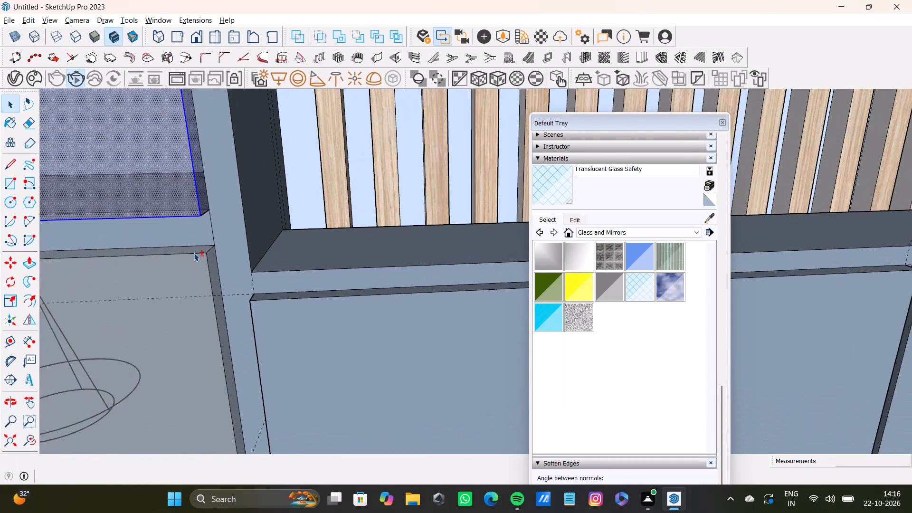
pyautogui.keyDown('shift'); pyautogui.scroll(3, 194, 253); pyautogui.keyUp('shift')
pyautogui.keyDown('shift'); pyautogui.click(199, 246); pyautogui.keyUp('shift')
pyautogui.keyDown('shift'); pyautogui.click(203, 260); pyautogui.keyUp('shift')
pyautogui.keyDown('shift'); pyautogui.click(222, 277); pyautogui.keyUp('shift')
# Add the left side face of the left column's lowest glass panel to the selection.
pyautogui.keyDown('shift'); pyautogui.scroll(-9, 222, 277); pyautogui.keyUp('shift')
pyautogui.keyDown('shift'); pyautogui.moveTo(206, 310); pyautogui.dragTo(522, 258, button='middle'); pyautogui.keyUp('shift')
pyautogui.keyDown('shift'); pyautogui.scroll(8, 221, 242); pyautogui.keyUp('shift')
pyautogui.keyDown('shift'); pyautogui.moveTo(218, 234); pyautogui.dragTo(271, 218, button='middle'); pyautogui.keyUp('shift')
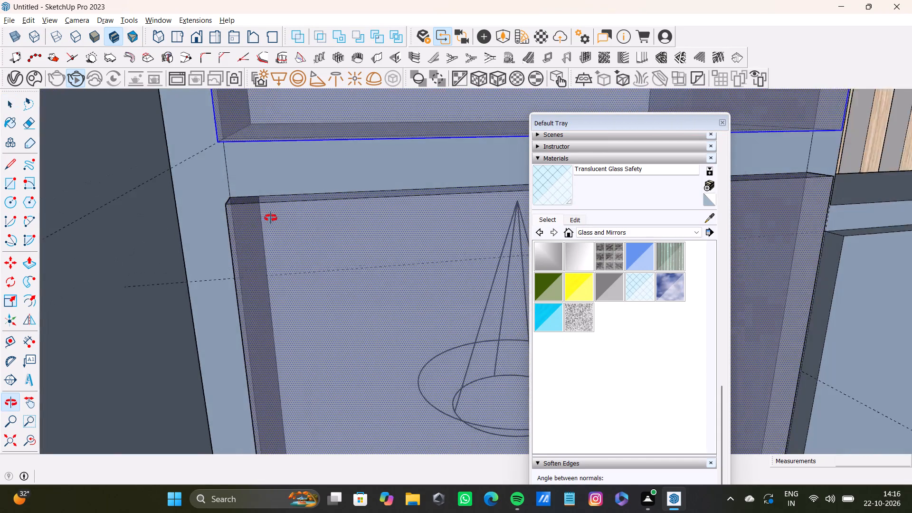
pyautogui.keyDown('shift'); pyautogui.moveTo(271, 218); pyautogui.dragTo(272, 218, button='middle'); pyautogui.keyUp('shift')
pyautogui.scroll(6, 251, 235)
pyautogui.moveTo(242, 230); pyautogui.dragTo(302, 220, button='middle')
pyautogui.scroll(3, 273, 225)
pyautogui.keyDown('shift'); pyautogui.click(205, 227); pyautogui.keyUp('shift')
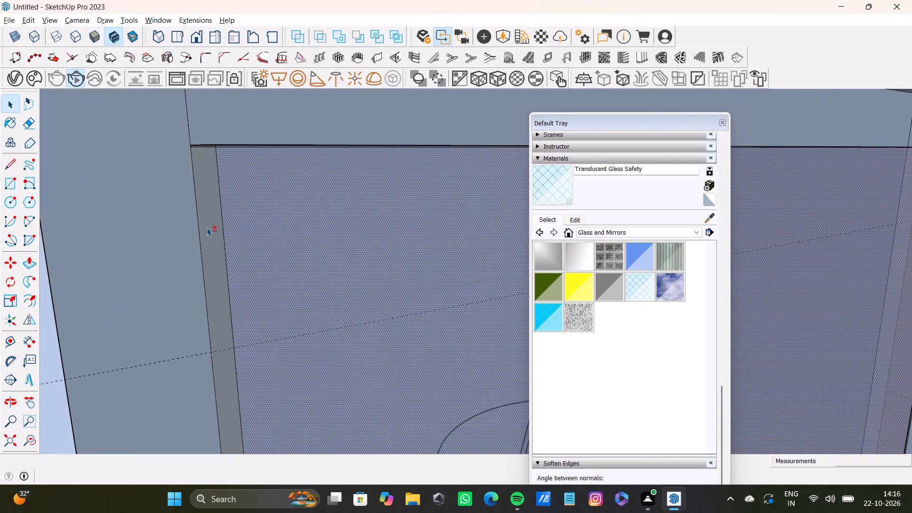
# Add the bottom face of the left column's lowest glass panel to the selection.
pyautogui.keyDown('shift'); pyautogui.scroll(-8, 222, 237); pyautogui.keyUp('shift')
pyautogui.keyDown('shift'); pyautogui.moveTo(311, 398); pyautogui.dragTo(140, 199, button='middle'); pyautogui.keyUp('shift')
pyautogui.keyDown('shift'); pyautogui.scroll(-4, 177, 261); pyautogui.keyUp('shift')
pyautogui.keyDown('shift'); pyautogui.moveTo(225, 322); pyautogui.dragTo(156, 165, button='middle'); pyautogui.keyUp('shift')
pyautogui.keyDown('shift'); pyautogui.scroll(-4, 306, 353); pyautogui.keyUp('shift')
pyautogui.keyDown('shift'); pyautogui.moveTo(307, 361); pyautogui.dragTo(266, 218, button='middle'); pyautogui.keyUp('shift')
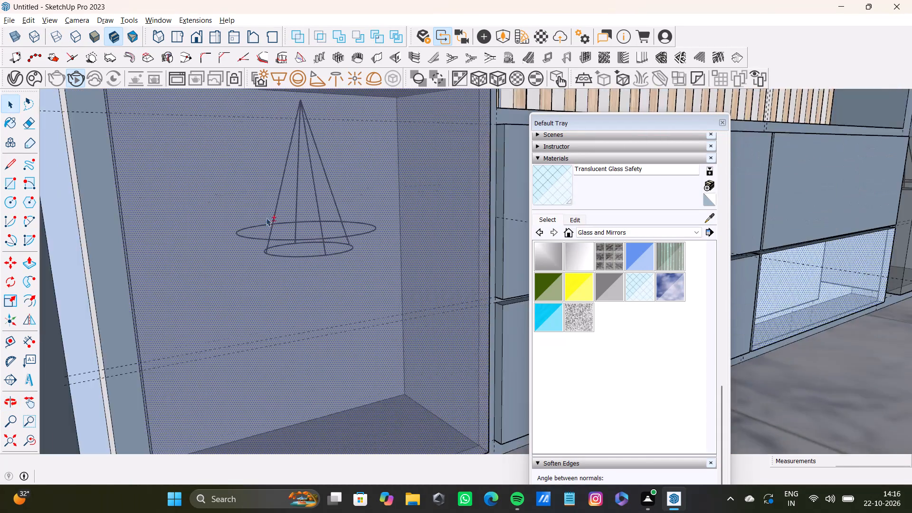
pyautogui.keyDown('shift'); pyautogui.scroll(4, 302, 331); pyautogui.keyUp('shift')
pyautogui.keyDown('shift'); pyautogui.moveTo(312, 338); pyautogui.dragTo(262, 147, button='middle'); pyautogui.keyUp('shift')
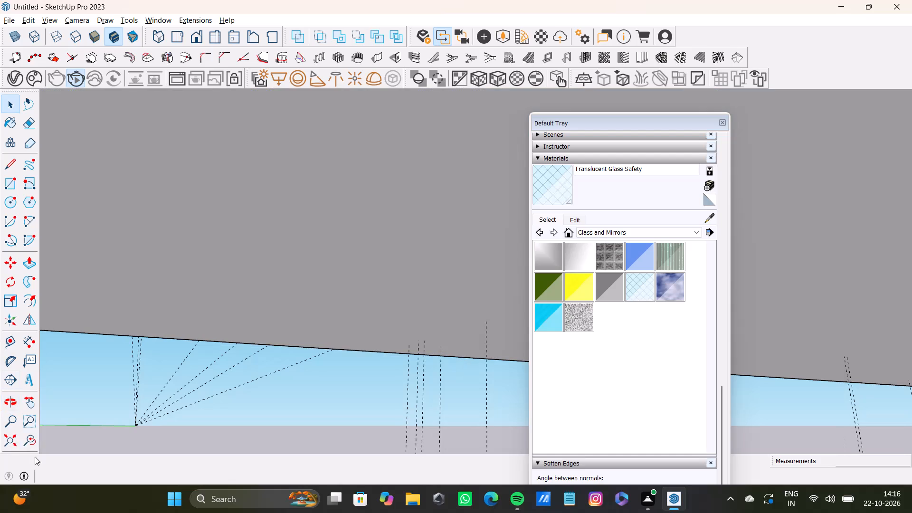
pyautogui.click(27, 444)
pyautogui.keyDown('shift'); pyautogui.moveTo(328, 315); pyautogui.dragTo(239, 271, button='middle'); pyautogui.keyUp('shift')
pyautogui.scroll(6, 374, 323)
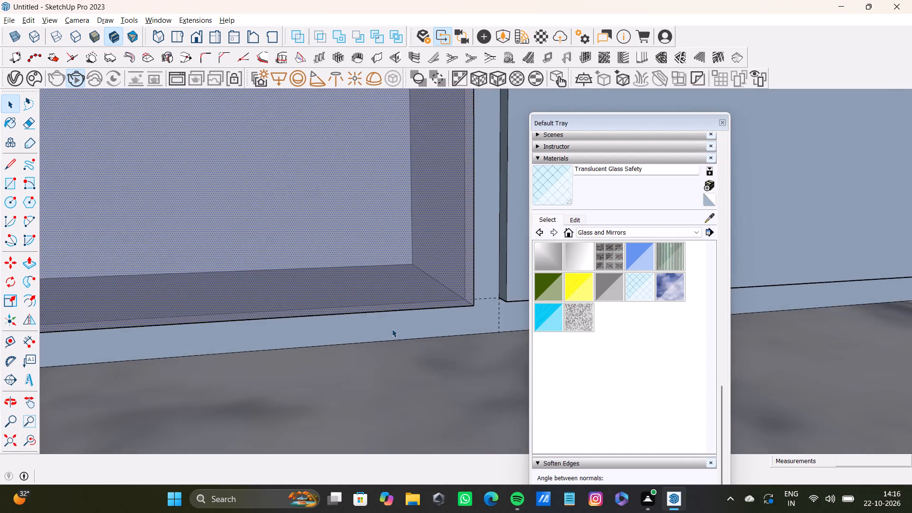
pyautogui.scroll(1, 392, 329)
pyautogui.moveTo(391, 320); pyautogui.dragTo(262, 307, button='middle')
pyautogui.scroll(6, 291, 279)
pyautogui.keyDown('shift'); pyautogui.moveTo(296, 267); pyautogui.dragTo(328, 336, button='middle'); pyautogui.keyUp('shift')
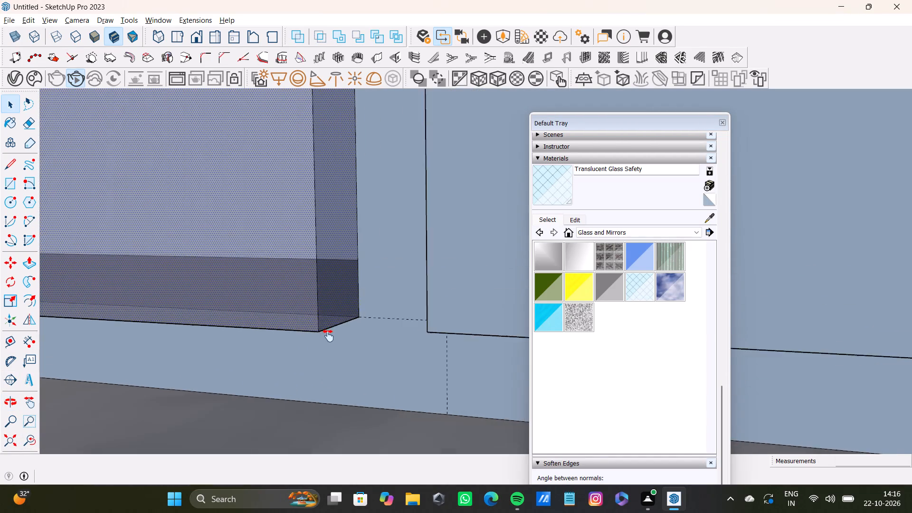
pyautogui.keyDown('shift'); pyautogui.moveTo(328, 336); pyautogui.dragTo(316, 287, button='middle'); pyautogui.keyUp('shift')
pyautogui.keyDown('shift'); pyautogui.click(299, 282); pyautogui.keyUp('shift')
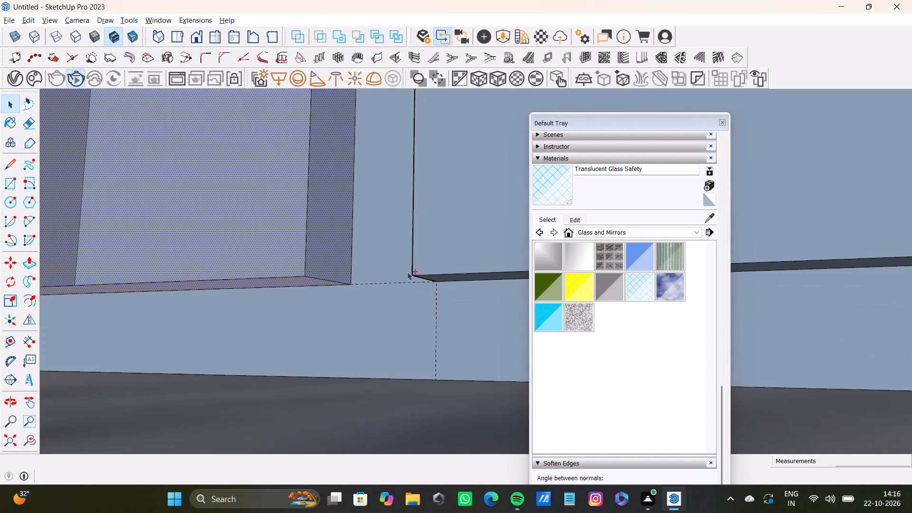
# Paint the selected faces of the left cabinet column's glass panels with Translucent Glass Safety.
pyautogui.keyDown('shift'); pyautogui.click(641, 291); pyautogui.keyUp('shift')
pyautogui.keyDown('shift'); pyautogui.click(326, 240); pyautogui.keyUp('shift')
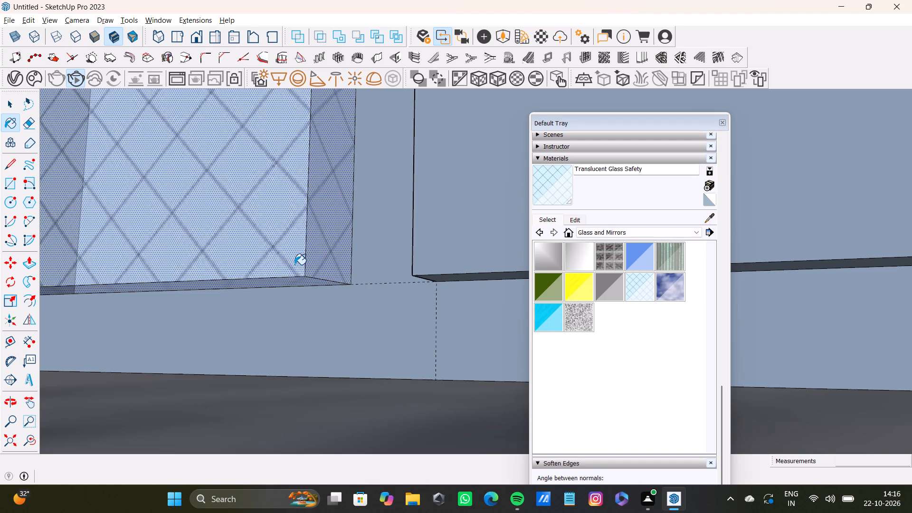
pyautogui.click(26, 444)
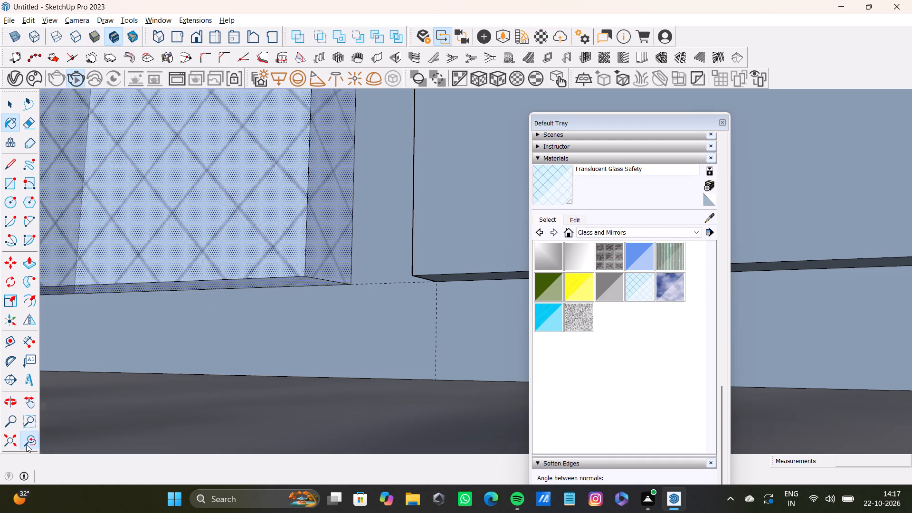
# Examine the top glass panel of the right cabinet column.
pyautogui.click(12, 441)
pyautogui.scroll(1, 309, 326)
pyautogui.moveTo(310, 326); pyautogui.dragTo(0, 351, button='middle')
pyautogui.scroll(2, 272, 321)
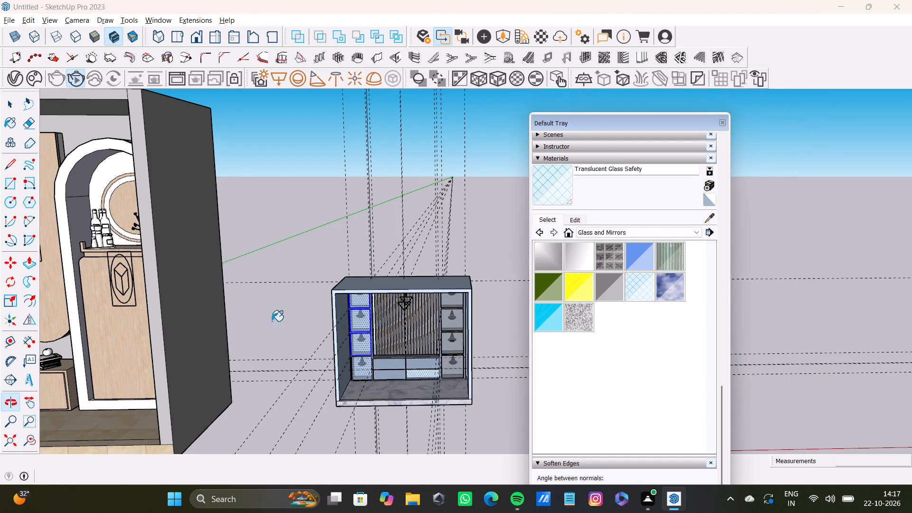
pyautogui.scroll(5, 272, 321)
pyautogui.keyDown('shift'); pyautogui.moveTo(314, 315); pyautogui.dragTo(95, 316, button='middle'); pyautogui.keyUp('shift')
pyautogui.scroll(4, 390, 363)
pyautogui.scroll(-5, 399, 359)
pyautogui.moveTo(403, 359); pyautogui.dragTo(192, 376, button='middle')
pyautogui.scroll(3, 405, 361)
pyautogui.scroll(-4, 424, 356)
pyautogui.keyDown('shift'); pyautogui.moveTo(425, 355); pyautogui.dragTo(136, 364, button='middle'); pyautogui.keyUp('shift')
pyautogui.scroll(12, 212, 359)
pyautogui.moveTo(208, 362); pyautogui.dragTo(330, 361, button='middle')
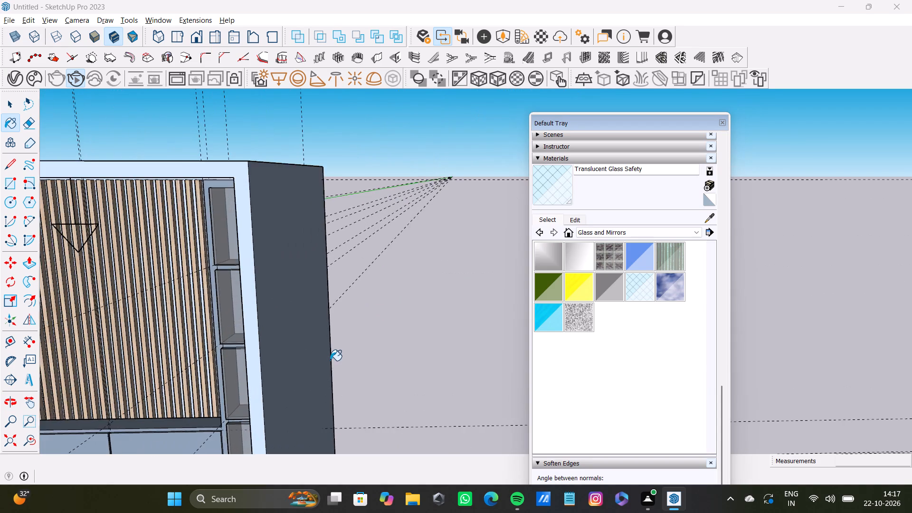
pyautogui.moveTo(330, 361); pyautogui.dragTo(332, 360, button='middle')
pyautogui.press('space')
pyautogui.press('space')
pyautogui.scroll(6, 344, 226)
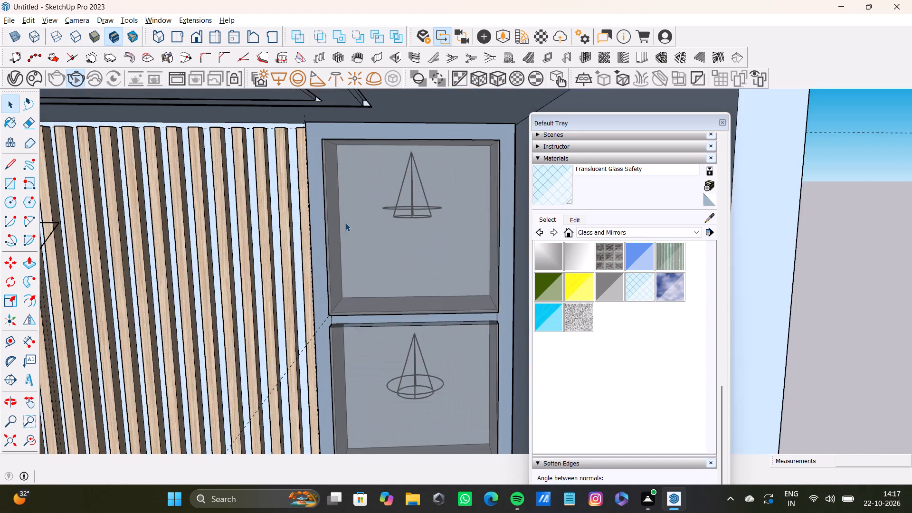
pyautogui.scroll(3, 345, 223)
pyautogui.moveTo(348, 217); pyautogui.dragTo(398, 206, button='middle')
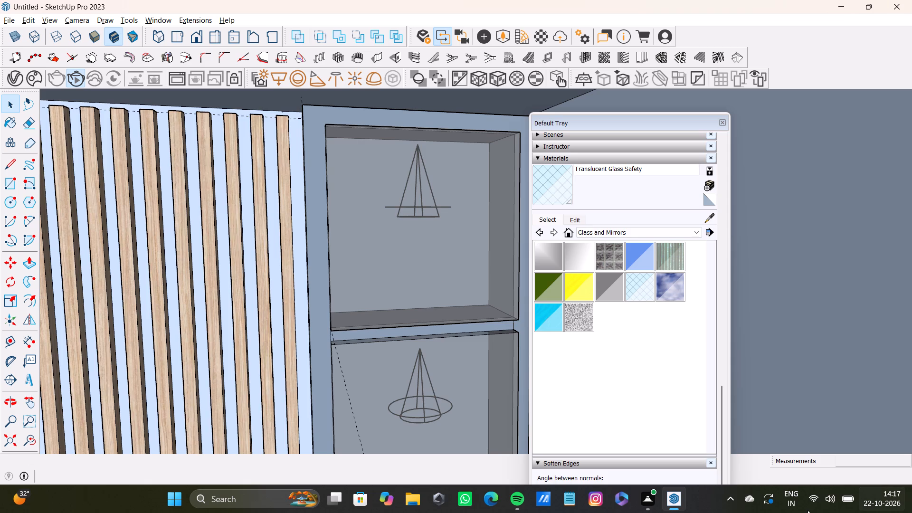
# Lower the laptop's screen brightness to near its minimum in the Windows quick settings.
pyautogui.click(835, 498)
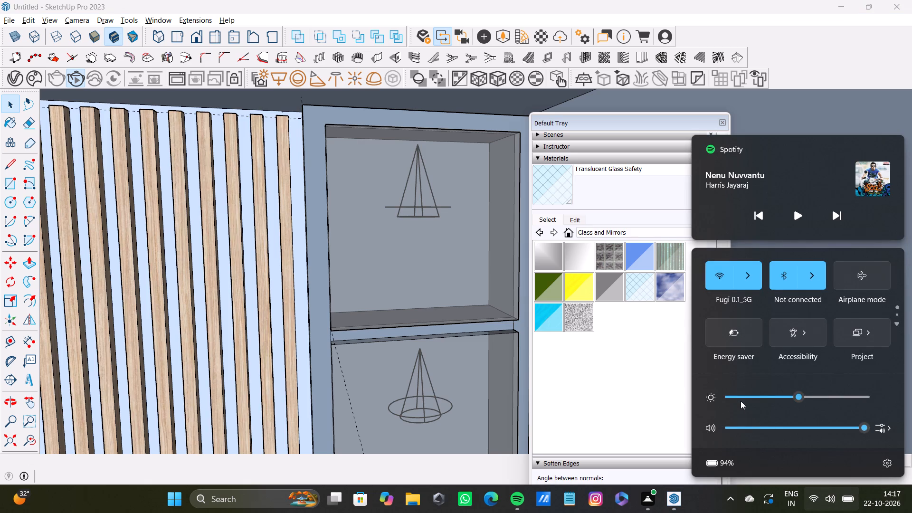
pyautogui.click(735, 398)
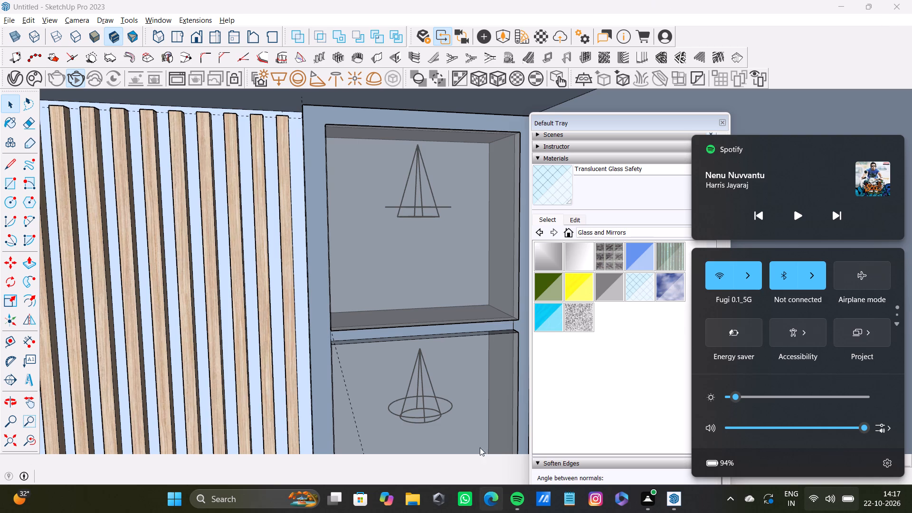
# Move the Default Tray aside so it no longer covers the right cabinet column.
pyautogui.scroll(4, 279, 380)
pyautogui.scroll(-7, 394, 288)
pyautogui.keyDown('shift'); pyautogui.moveTo(399, 326); pyautogui.dragTo(509, 133, button='middle'); pyautogui.keyUp('shift')
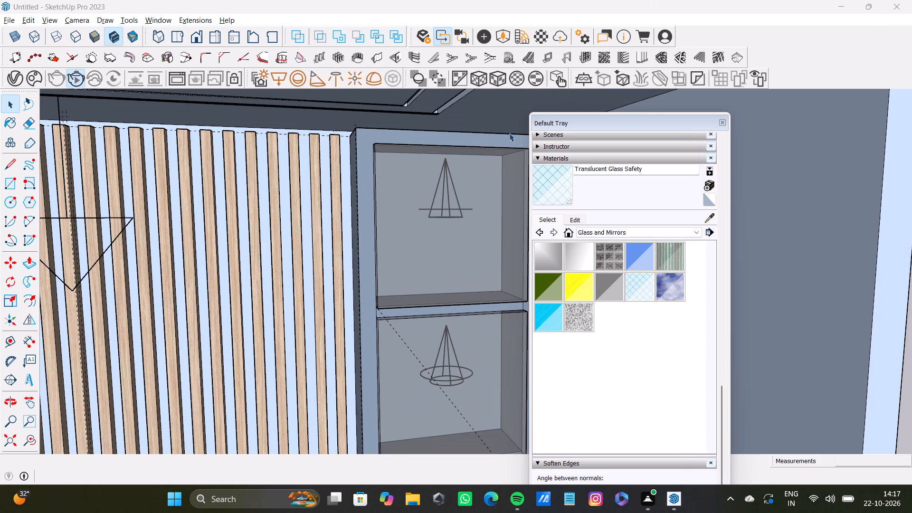
pyautogui.keyDown('shift'); pyautogui.moveTo(509, 133); pyautogui.dragTo(356, 314, button='middle'); pyautogui.keyUp('shift')
pyautogui.moveTo(566, 124); pyautogui.dragTo(741, 128)
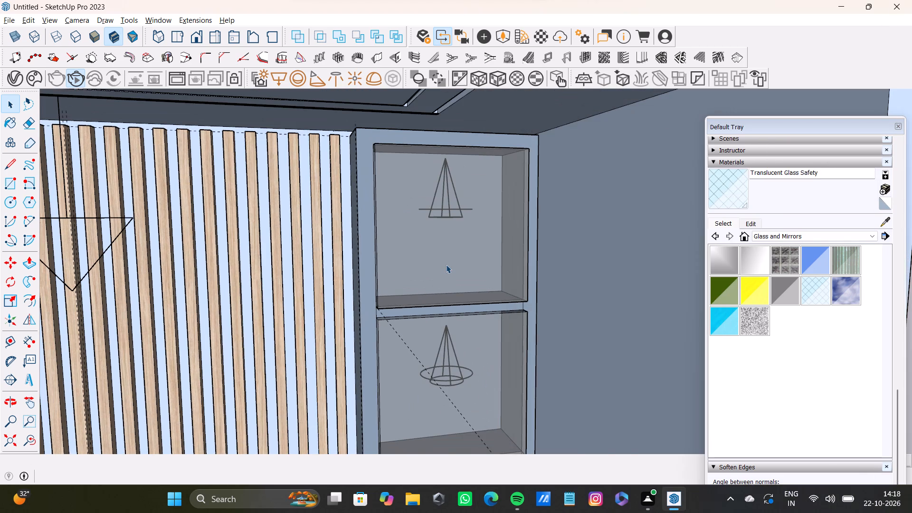
# Add the front, left side and bottom faces of the right column's top glass panel to the selection.
pyautogui.scroll(8, 446, 265)
pyautogui.moveTo(446, 265); pyautogui.dragTo(613, 245, button='middle')
pyautogui.scroll(-10, 442, 270)
pyautogui.moveTo(435, 276); pyautogui.dragTo(410, 225, button='middle')
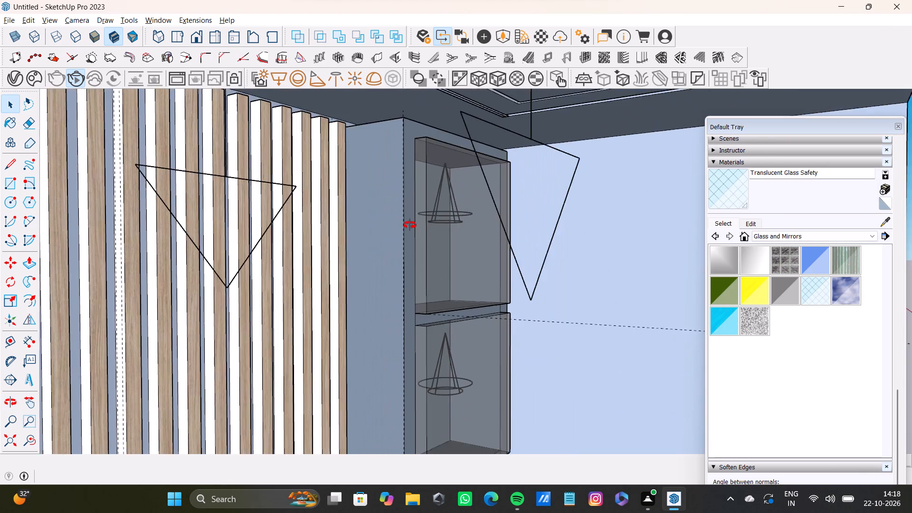
pyautogui.moveTo(410, 225); pyautogui.dragTo(401, 223, button='middle')
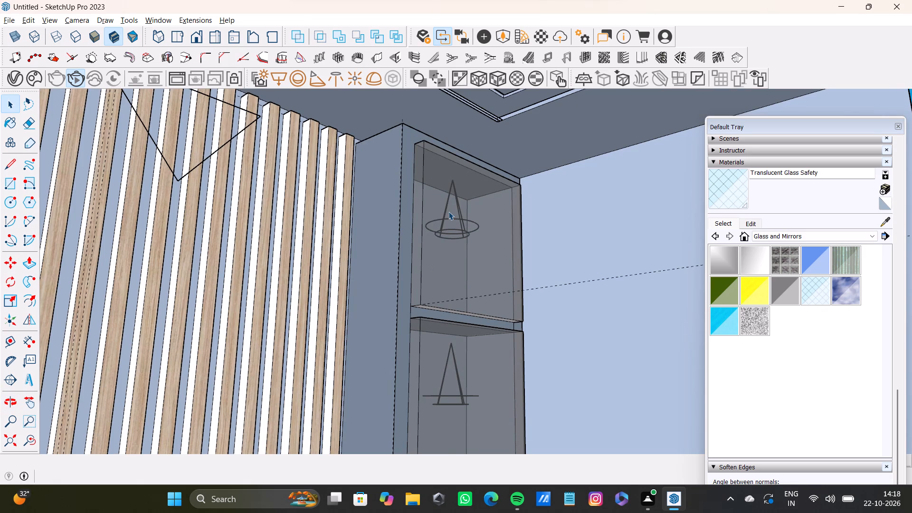
pyautogui.press('space')
pyautogui.scroll(3, 416, 316)
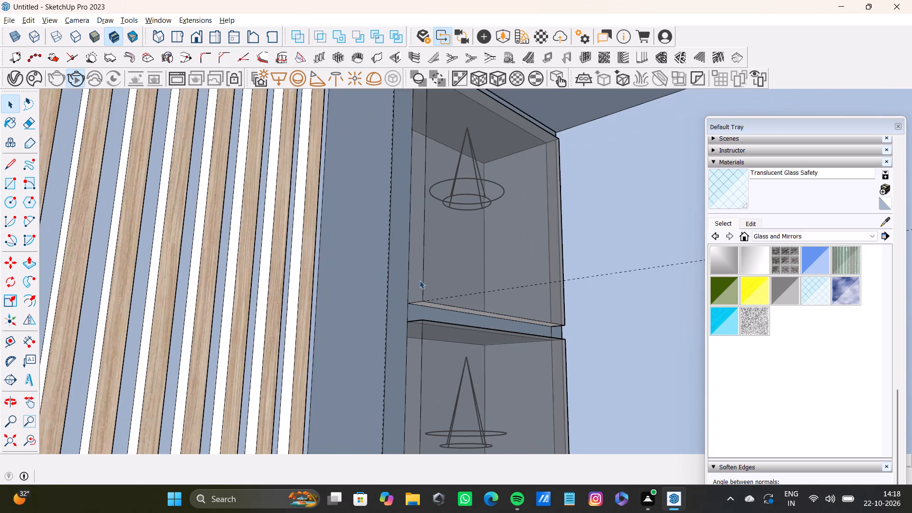
pyautogui.scroll(3, 419, 280)
pyautogui.keyDown('shift'); pyautogui.doubleClick(435, 259); pyautogui.keyUp('shift')
pyautogui.keyDown('shift'); pyautogui.doubleClick(416, 277); pyautogui.keyUp('shift')
pyautogui.keyDown('shift'); pyautogui.scroll(3, 441, 327); pyautogui.keyUp('shift')
pyautogui.keyDown('shift'); pyautogui.moveTo(441, 327); pyautogui.dragTo(441, 302, button='middle'); pyautogui.keyUp('shift')
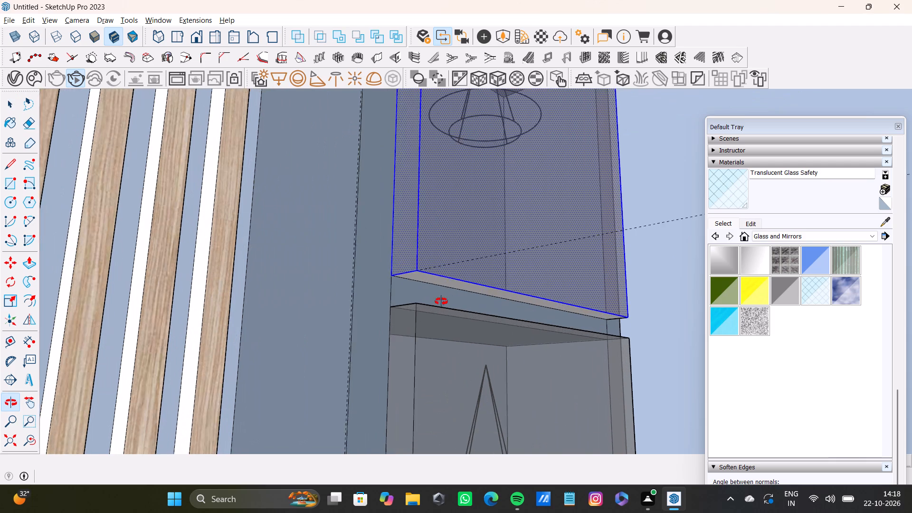
pyautogui.keyDown('shift'); pyautogui.moveTo(441, 302); pyautogui.dragTo(437, 246, button='middle'); pyautogui.keyUp('shift')
pyautogui.keyDown('shift'); pyautogui.scroll(3, 436, 246); pyautogui.keyUp('shift')
pyautogui.keyDown('shift'); pyautogui.doubleClick(434, 237); pyautogui.keyUp('shift')
# Add the top face of the right column's top glass panel to the selection.
pyautogui.keyDown('shift'); pyautogui.moveTo(450, 225); pyautogui.dragTo(348, 494, button='middle'); pyautogui.keyUp('shift')
pyautogui.keyDown('shift'); pyautogui.scroll(-4, 348, 494); pyautogui.keyUp('shift')
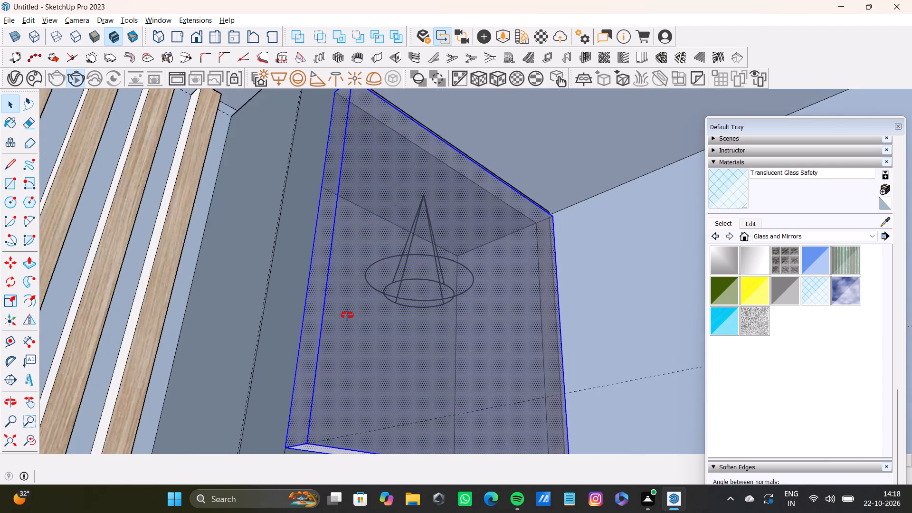
pyautogui.moveTo(347, 315); pyautogui.dragTo(348, 460, button='middle')
pyautogui.keyDown('shift'); pyautogui.moveTo(329, 194); pyautogui.dragTo(340, 310, button='middle'); pyautogui.keyUp('shift')
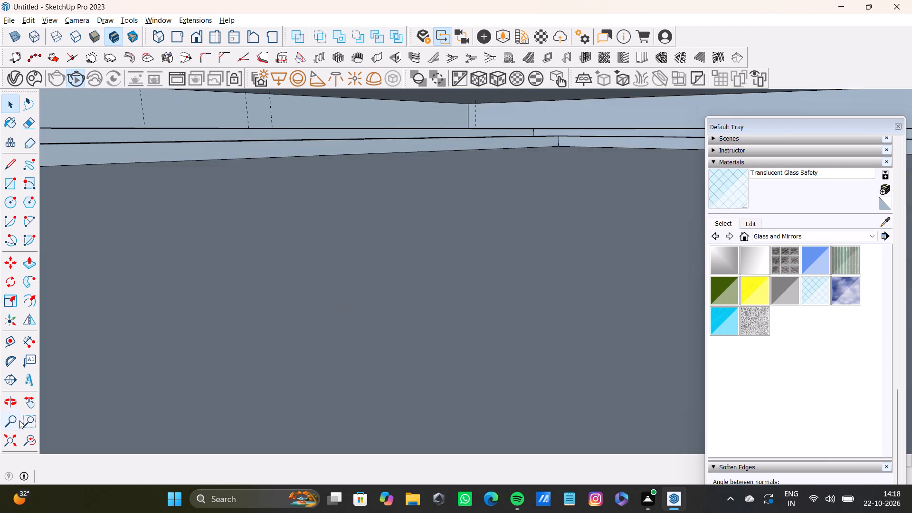
pyautogui.click(28, 443)
pyautogui.moveTo(335, 193); pyautogui.dragTo(250, 317, button='middle')
pyautogui.scroll(3, 277, 190)
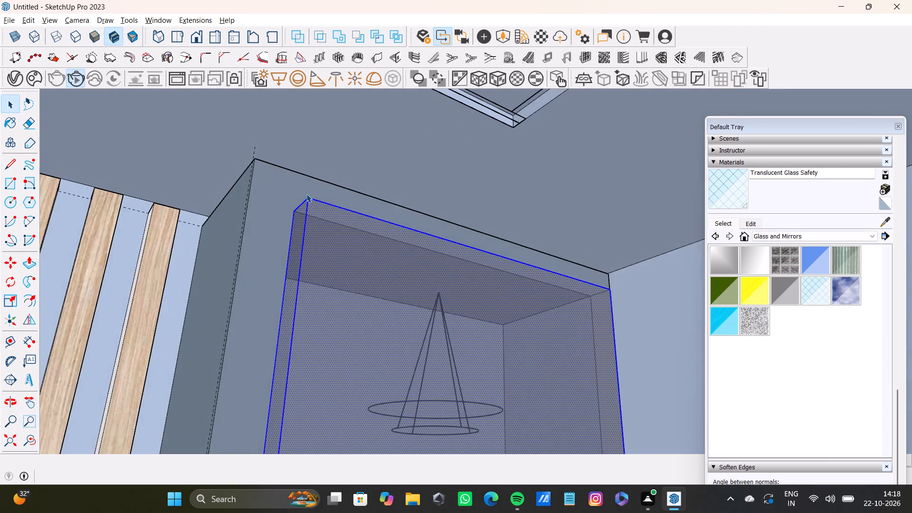
pyautogui.scroll(9, 306, 194)
pyautogui.moveTo(318, 195); pyautogui.dragTo(281, 285, button='middle')
pyautogui.scroll(6, 278, 308)
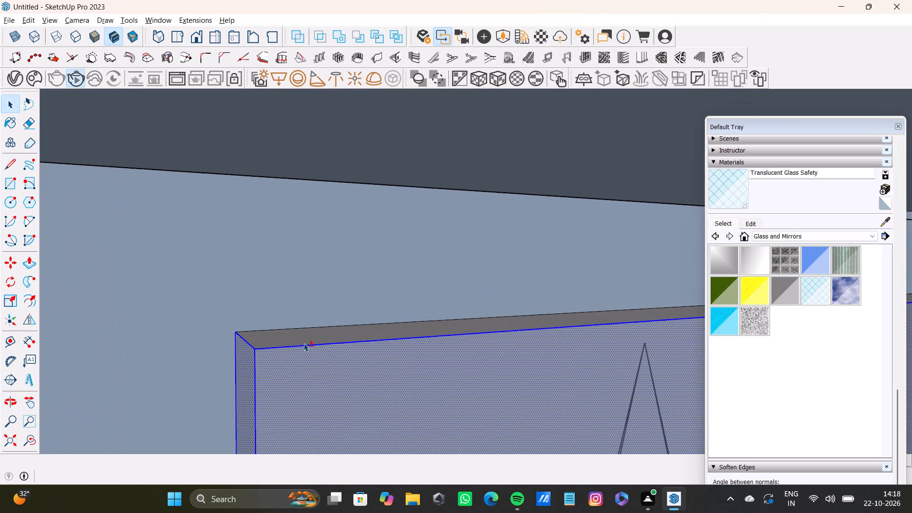
pyautogui.keyDown('shift'); pyautogui.click(307, 339); pyautogui.keyUp('shift')
# Add the right side face of the right column's top glass panel to the selection.
pyautogui.keyDown('shift'); pyautogui.scroll(-14, 307, 338); pyautogui.keyUp('shift')
pyautogui.keyDown('shift'); pyautogui.moveTo(366, 352); pyautogui.dragTo(164, 226, button='middle'); pyautogui.keyUp('shift')
pyautogui.keyDown('shift'); pyautogui.scroll(-4, 270, 271); pyautogui.keyUp('shift')
pyautogui.keyDown('shift'); pyautogui.moveTo(415, 341); pyautogui.dragTo(413, 332, button='middle'); pyautogui.keyUp('shift')
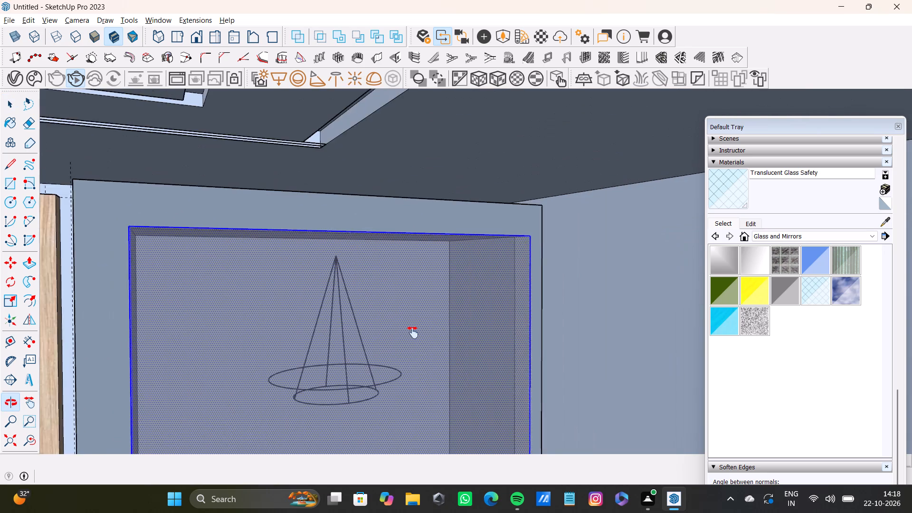
pyautogui.keyDown('shift'); pyautogui.moveTo(413, 332); pyautogui.dragTo(261, 161, button='middle'); pyautogui.keyUp('shift')
pyautogui.scroll(5, 361, 242)
pyautogui.moveTo(479, 278); pyautogui.dragTo(437, 299, button='middle')
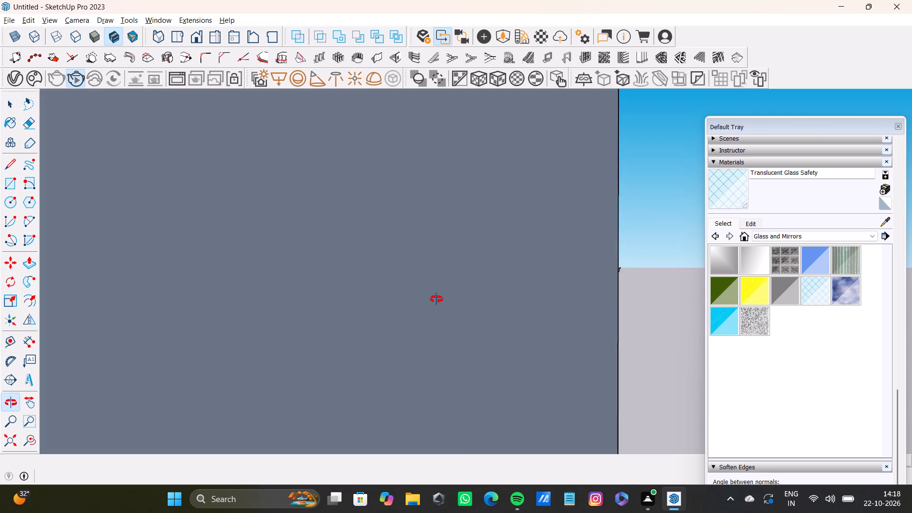
pyautogui.moveTo(437, 299); pyautogui.dragTo(444, 314, button='middle')
pyautogui.scroll(7, 459, 317)
pyautogui.moveTo(460, 317); pyautogui.dragTo(421, 333, button='middle')
pyautogui.scroll(1, 384, 329)
pyautogui.keyDown('shift'); pyautogui.scroll(2, 421, 333); pyautogui.keyUp('shift')
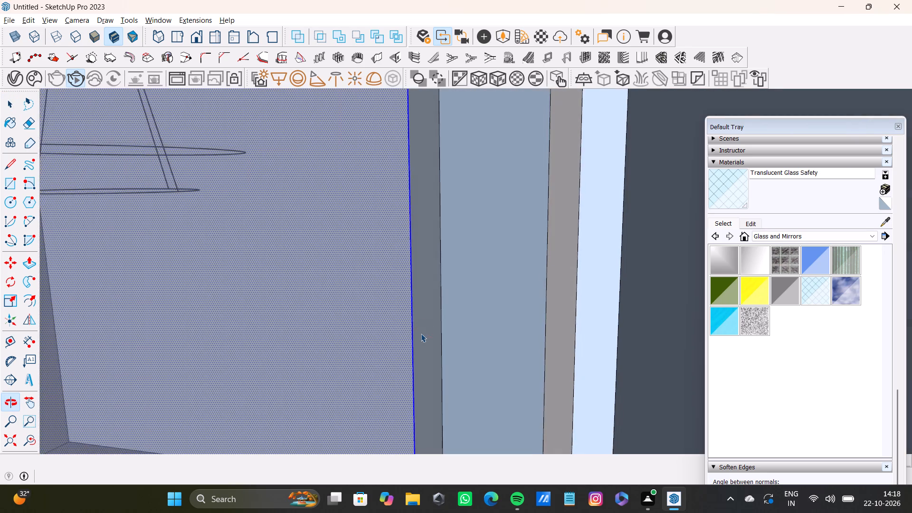
pyautogui.keyDown('shift'); pyautogui.scroll(2, 421, 333); pyautogui.keyUp('shift')
pyautogui.keyDown('shift'); pyautogui.click(423, 330); pyautogui.keyUp('shift')
# Add the front, left side and top faces of the right column's second glass panel to the selection.
pyautogui.keyDown('shift'); pyautogui.scroll(-13, 448, 320); pyautogui.keyUp('shift')
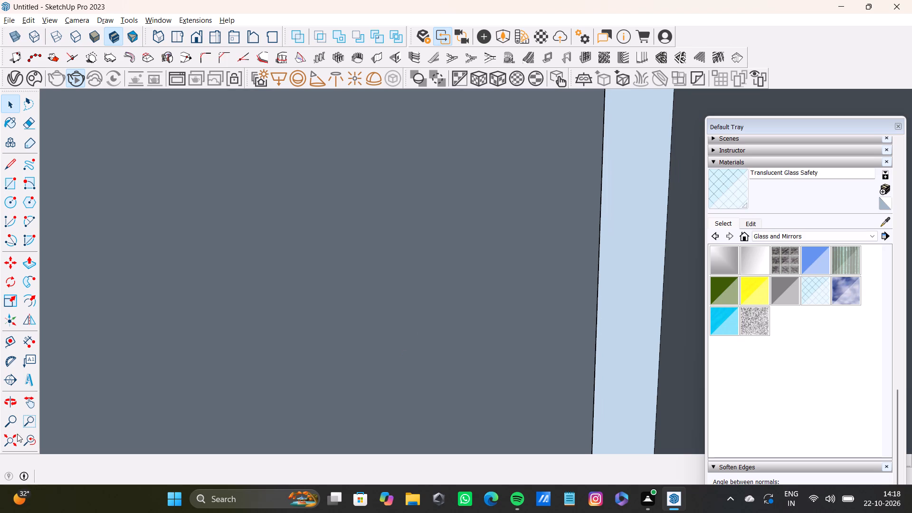
pyautogui.click(31, 444)
pyautogui.click(0, 444)
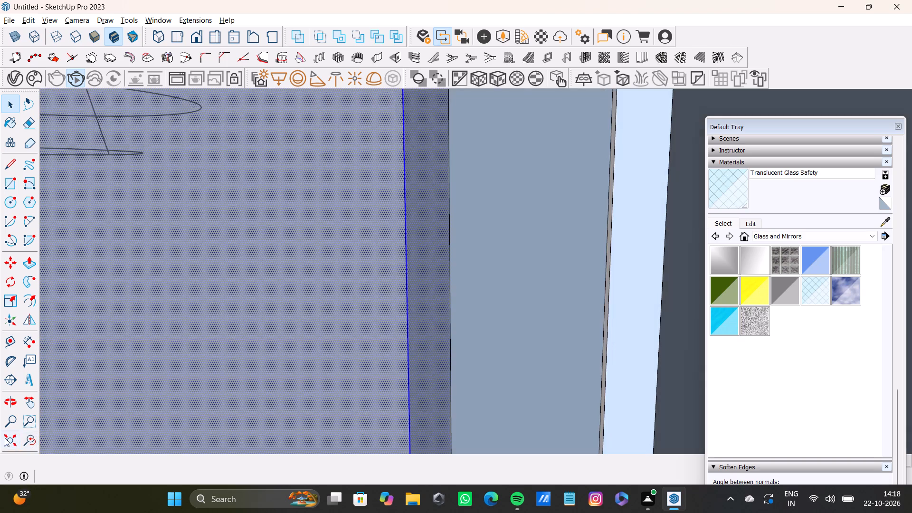
pyautogui.click(5, 438)
pyautogui.moveTo(285, 377); pyautogui.dragTo(35, 333, button='middle')
pyautogui.keyDown('shift'); pyautogui.scroll(9, 237, 312); pyautogui.keyUp('shift')
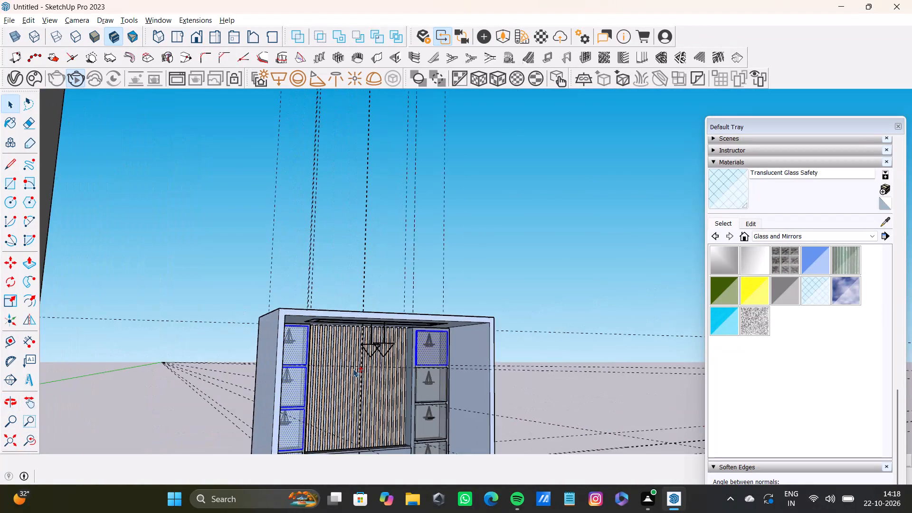
pyautogui.keyDown('shift'); pyautogui.scroll(7, 353, 369); pyautogui.keyUp('shift')
pyautogui.moveTo(442, 383); pyautogui.dragTo(363, 370, button='middle')
pyautogui.scroll(8, 428, 370)
pyautogui.keyDown('shift'); pyautogui.moveTo(491, 369); pyautogui.dragTo(460, 366, button='middle'); pyautogui.keyUp('shift')
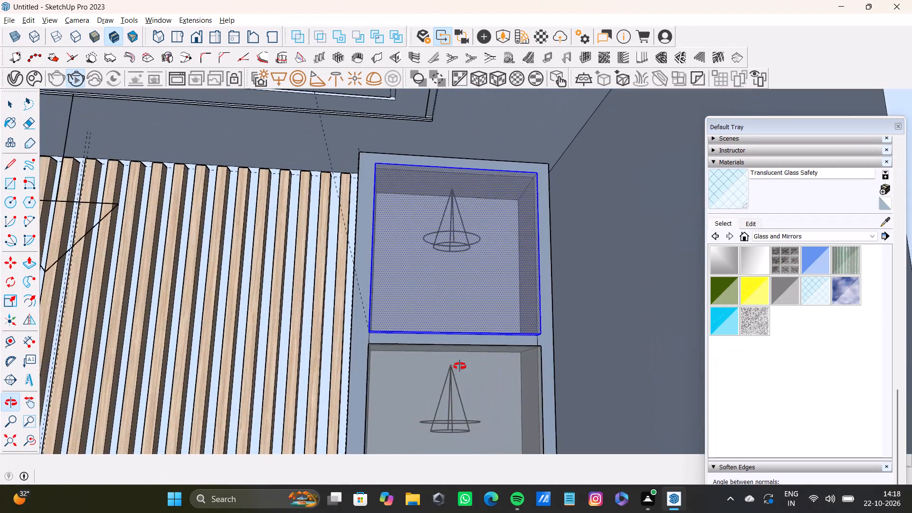
pyautogui.keyDown('shift'); pyautogui.moveTo(460, 366); pyautogui.dragTo(500, 361, button='middle'); pyautogui.keyUp('shift')
pyautogui.keyDown('shift'); pyautogui.scroll(6, 412, 360); pyautogui.keyUp('shift')
pyautogui.keyDown('shift'); pyautogui.click(421, 352); pyautogui.keyUp('shift')
pyautogui.keyDown('shift'); pyautogui.click(391, 361); pyautogui.keyUp('shift')
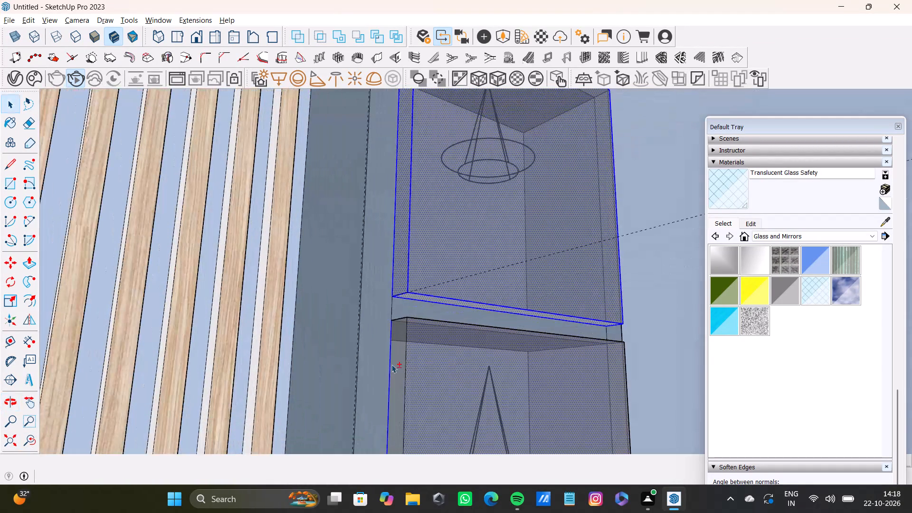
pyautogui.keyDown('shift'); pyautogui.click(399, 372); pyautogui.keyUp('shift')
pyautogui.moveTo(444, 352); pyautogui.dragTo(431, 425, button='middle')
pyautogui.scroll(11, 412, 373)
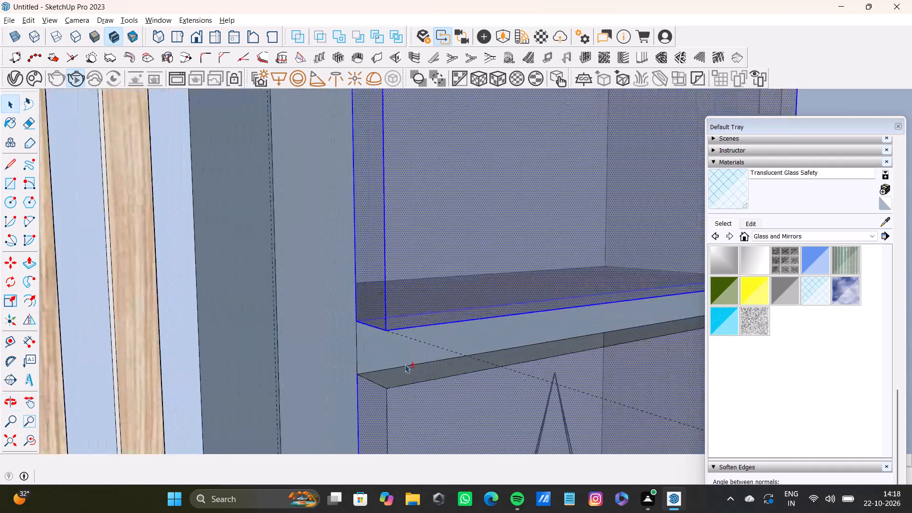
pyautogui.keyDown('shift'); pyautogui.click(407, 374); pyautogui.keyUp('shift')
# Add the right side face of the right column's second glass panel to the selection.
pyautogui.keyDown('shift'); pyautogui.scroll(-9, 407, 375); pyautogui.keyUp('shift')
pyautogui.keyDown('shift'); pyautogui.moveTo(508, 373); pyautogui.dragTo(151, 292, button='middle'); pyautogui.keyUp('shift')
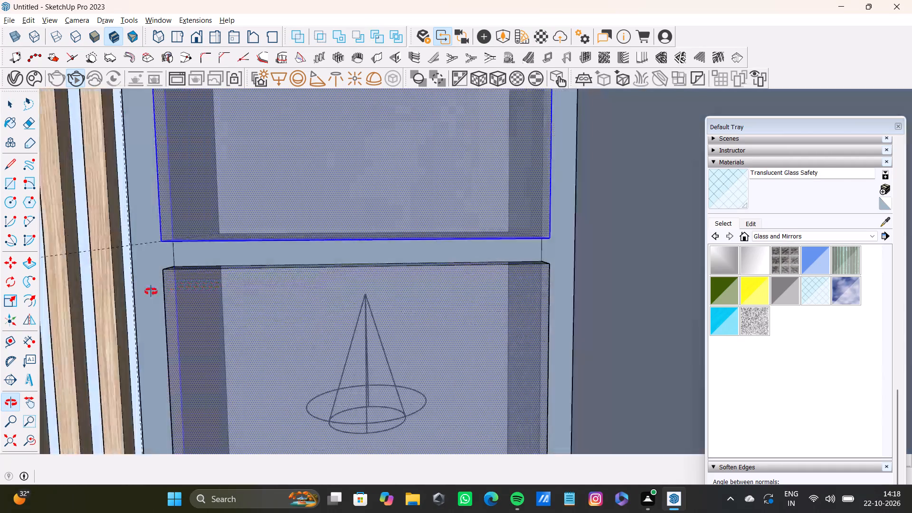
pyautogui.keyDown('shift'); pyautogui.moveTo(151, 292); pyautogui.dragTo(153, 290, button='middle'); pyautogui.keyUp('shift')
pyautogui.keyDown('shift'); pyautogui.scroll(4, 476, 363); pyautogui.keyUp('shift')
pyautogui.keyDown('shift'); pyautogui.moveTo(515, 361); pyautogui.dragTo(414, 397, button='middle'); pyautogui.keyUp('shift')
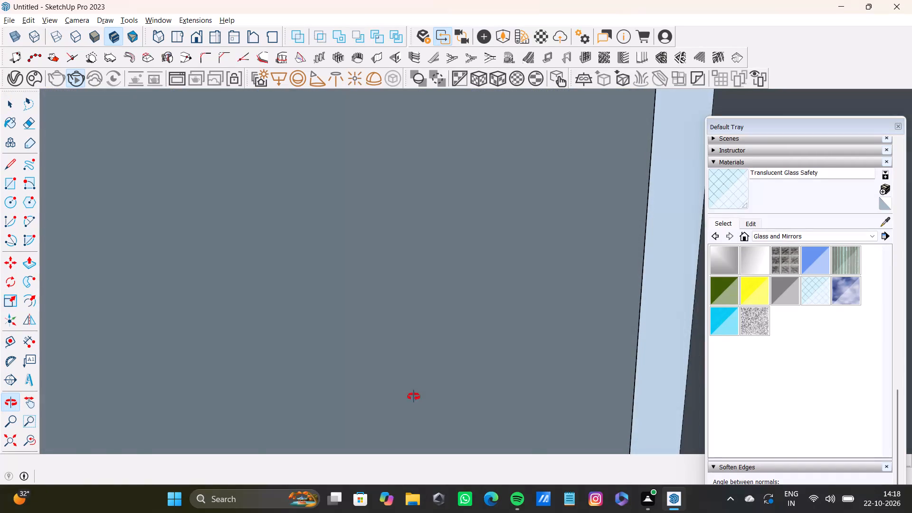
pyautogui.keyDown('shift'); pyautogui.moveTo(414, 397); pyautogui.dragTo(463, 400, button='middle'); pyautogui.keyUp('shift')
pyautogui.scroll(7, 532, 357)
pyautogui.moveTo(502, 319); pyautogui.dragTo(448, 313, button='middle')
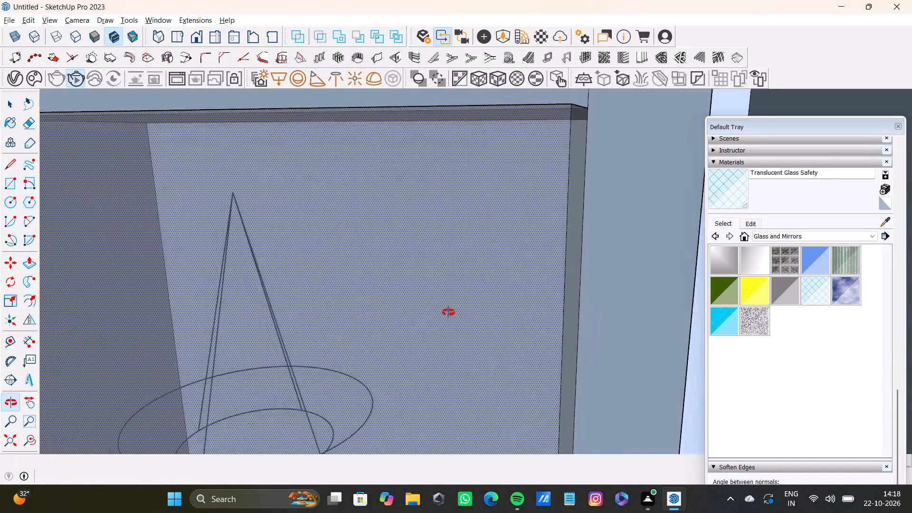
pyautogui.moveTo(448, 313); pyautogui.dragTo(441, 317, button='middle')
pyautogui.keyDown('shift'); pyautogui.click(563, 214); pyautogui.keyUp('shift')
# Continue adding the right column's remaining glass panel faces, from the second panel downward, to the selection.
pyautogui.keyDown('shift'); pyautogui.scroll(-9, 547, 232); pyautogui.keyUp('shift')
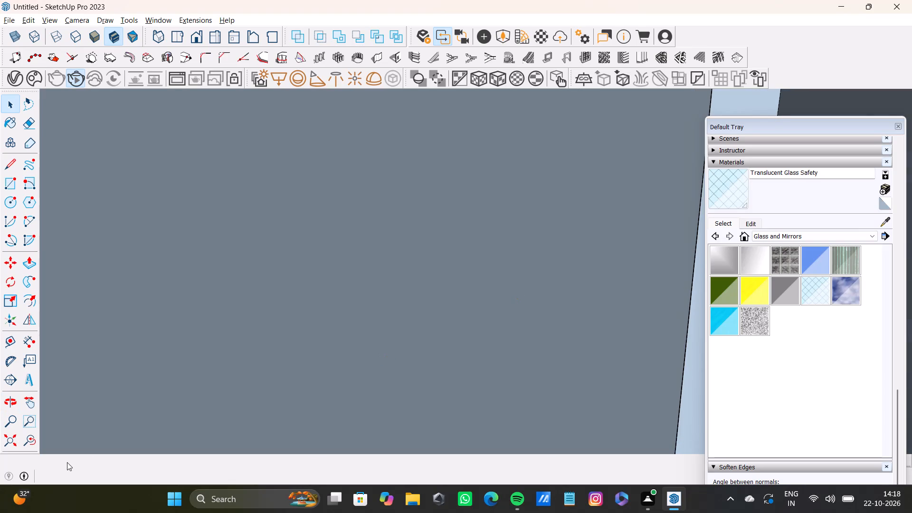
pyautogui.keyDown('shift'); pyautogui.click(31, 443); pyautogui.keyUp('shift')
pyautogui.keyDown('shift'); pyautogui.click(17, 446); pyautogui.keyUp('shift')
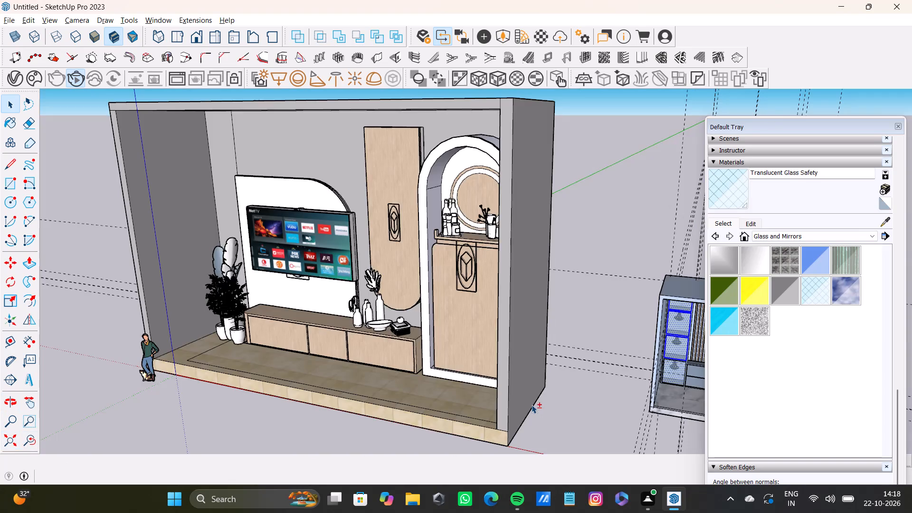
pyautogui.keyDown('shift'); pyautogui.moveTo(548, 378); pyautogui.dragTo(103, 307, button='middle'); pyautogui.keyUp('shift')
pyautogui.keyDown('shift'); pyautogui.scroll(7, 345, 295); pyautogui.keyUp('shift')
pyautogui.moveTo(183, 331); pyautogui.dragTo(442, 328, button='middle')
pyautogui.scroll(7, 422, 324)
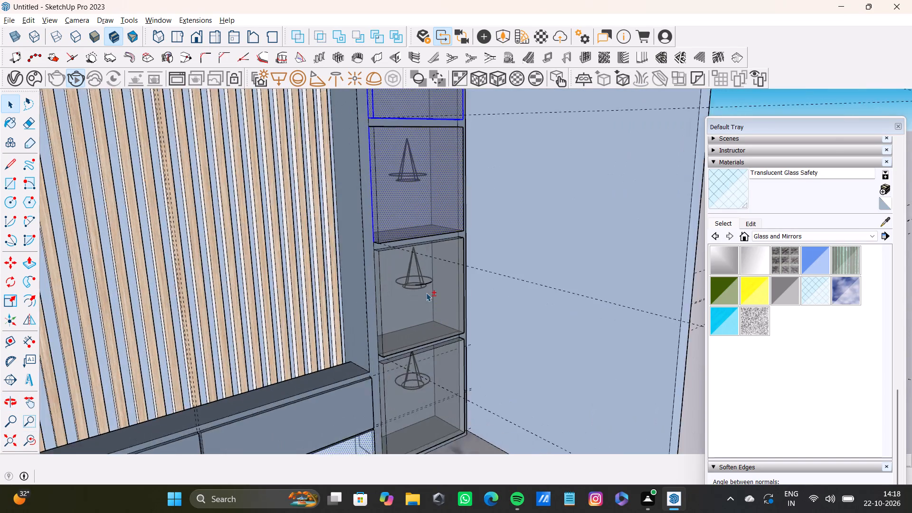
pyautogui.keyDown('shift'); pyautogui.moveTo(426, 292); pyautogui.dragTo(437, 319, button='middle'); pyautogui.keyUp('shift')
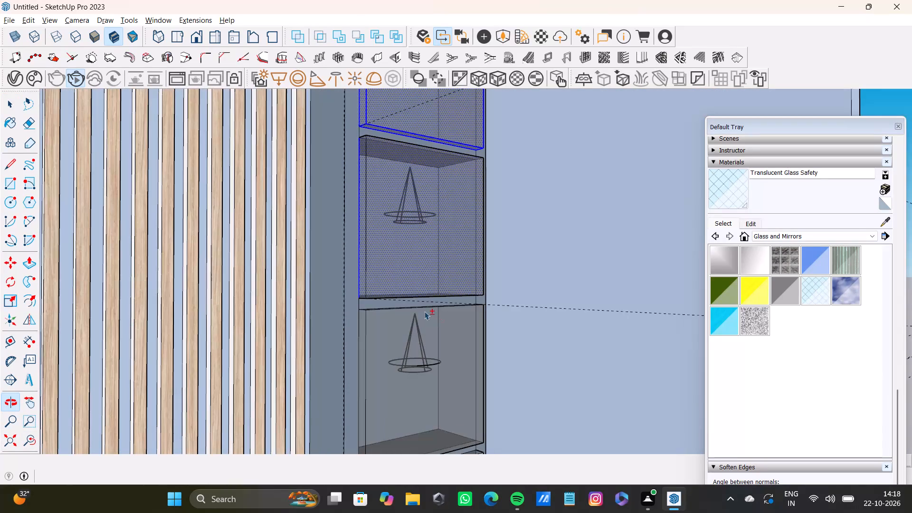